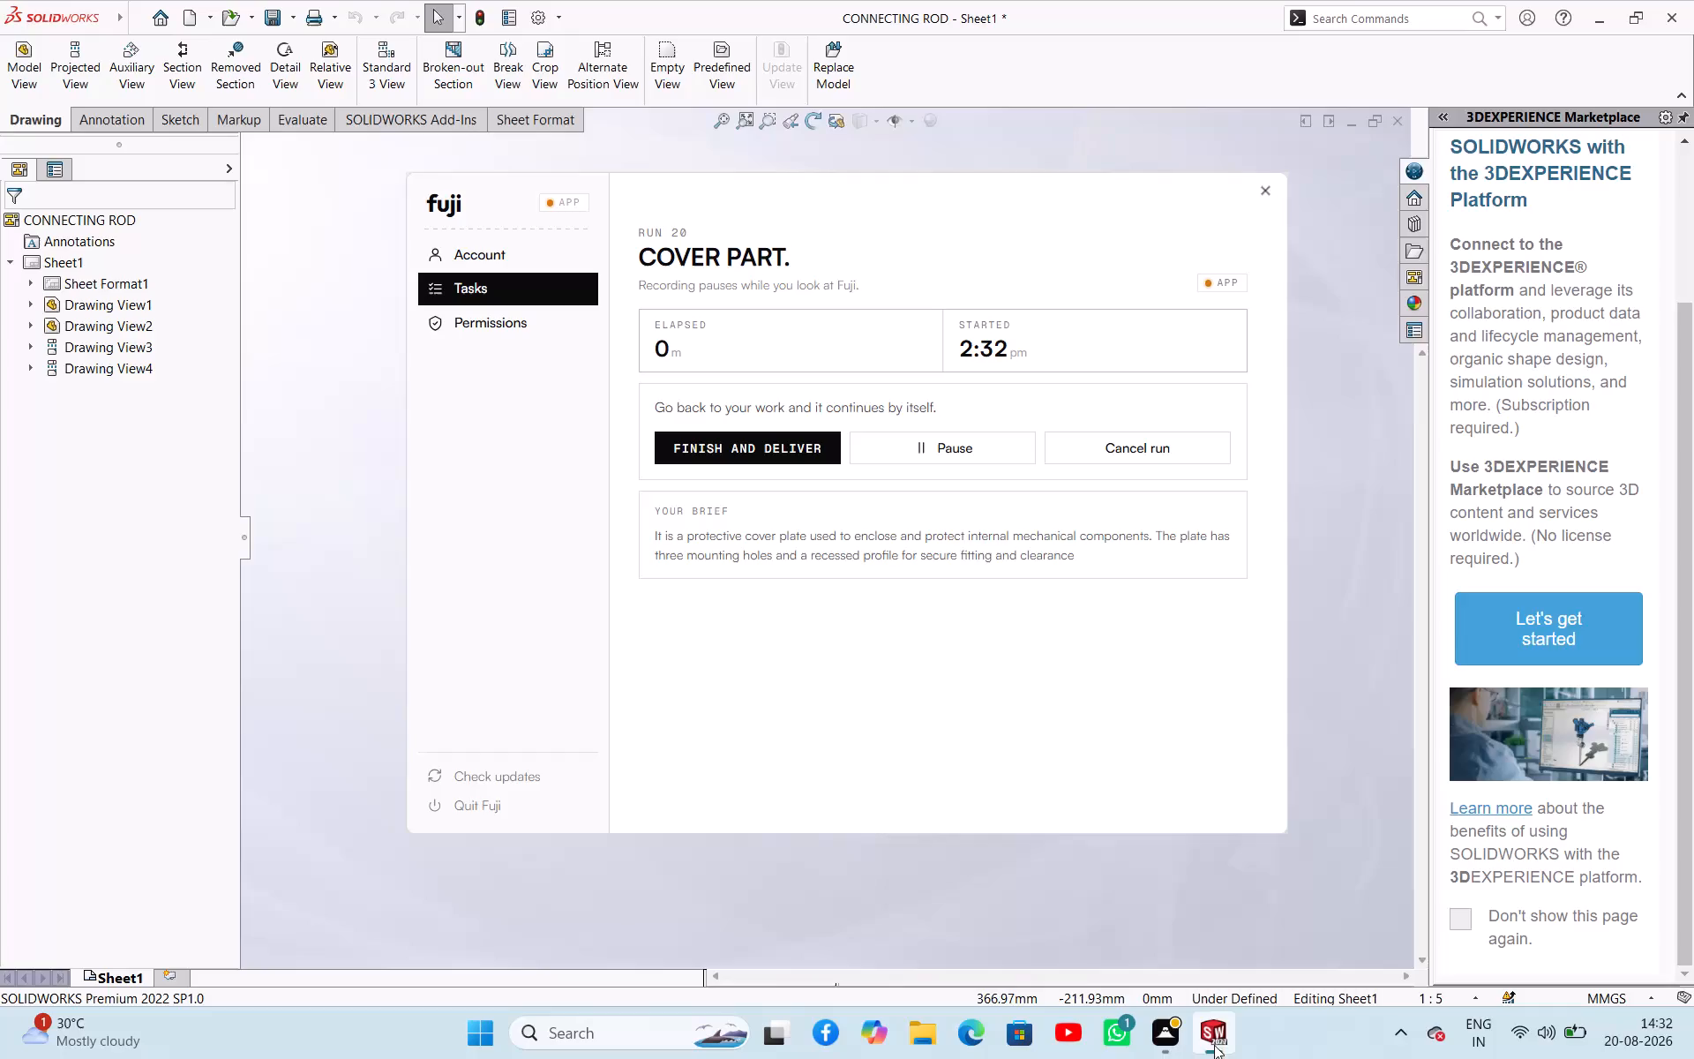
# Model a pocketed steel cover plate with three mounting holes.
# Create a new part document.
pyautogui.click(1490, 938)
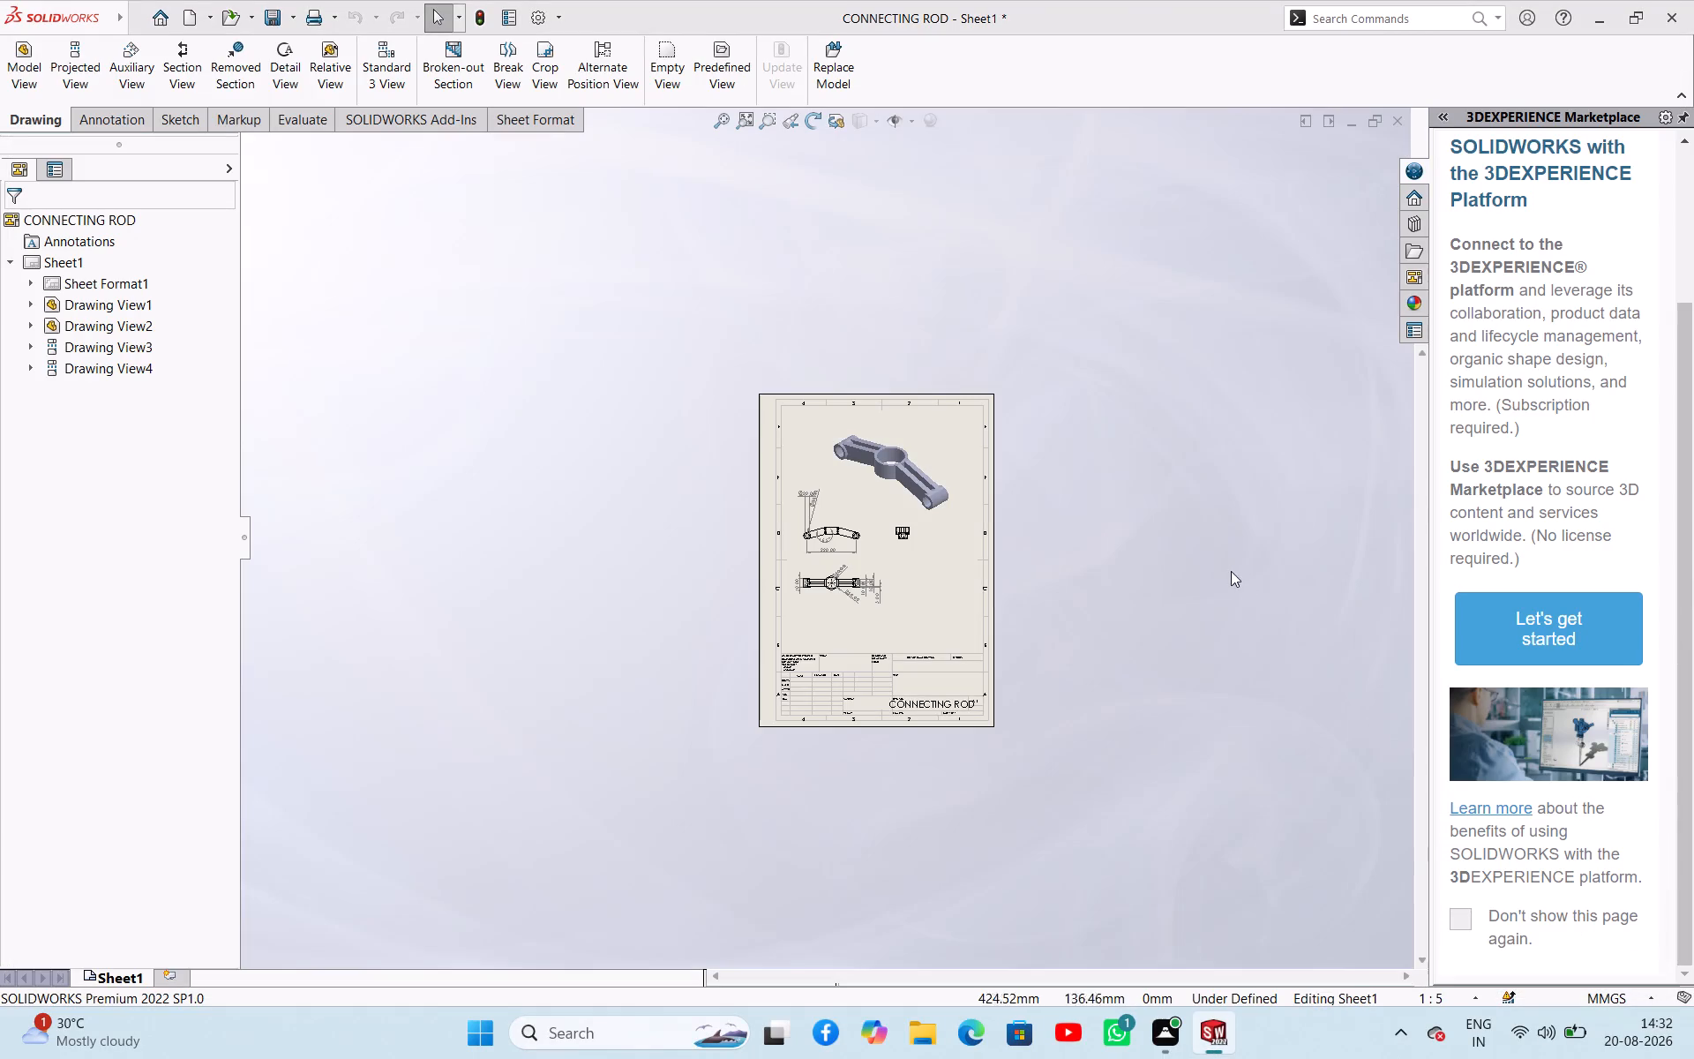
pyautogui.hotkey('ctrl', 'n')
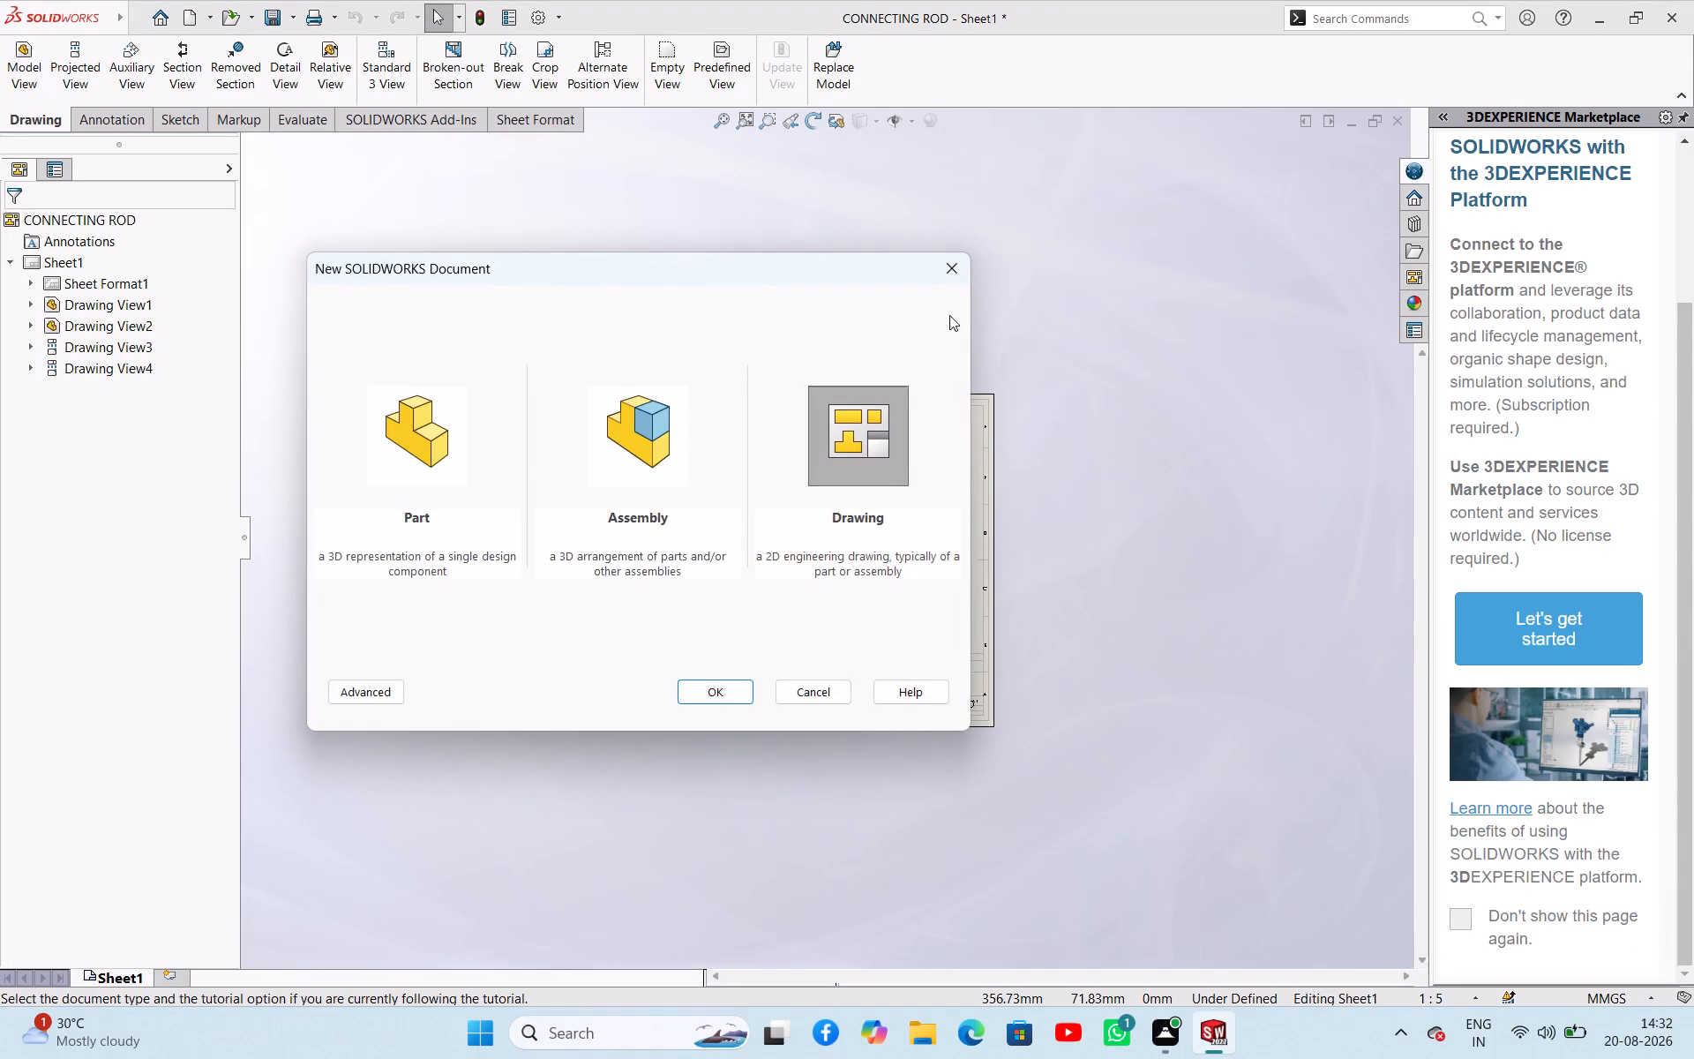
pyautogui.click(396, 432)
pyautogui.click(697, 689)
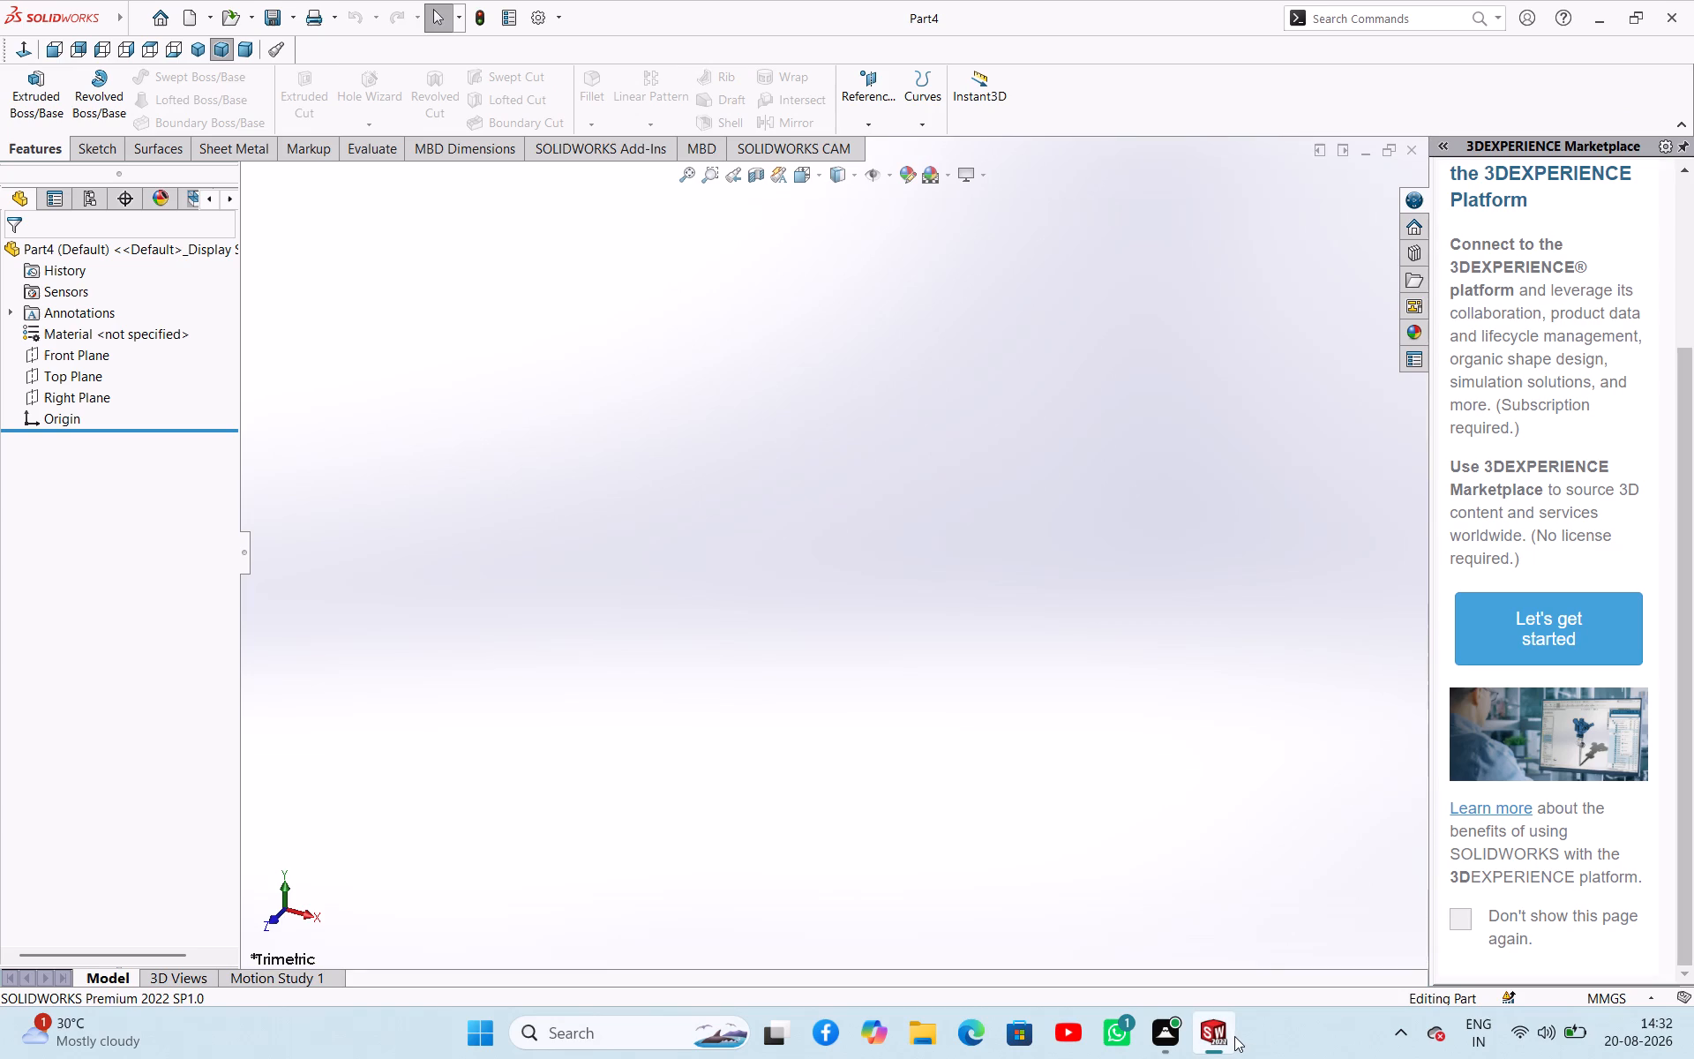
# Close the connecting rod drawing, the connecting rod part and the Draw2 drawing, discarding unsaved changes.
pyautogui.click(1443, 845)
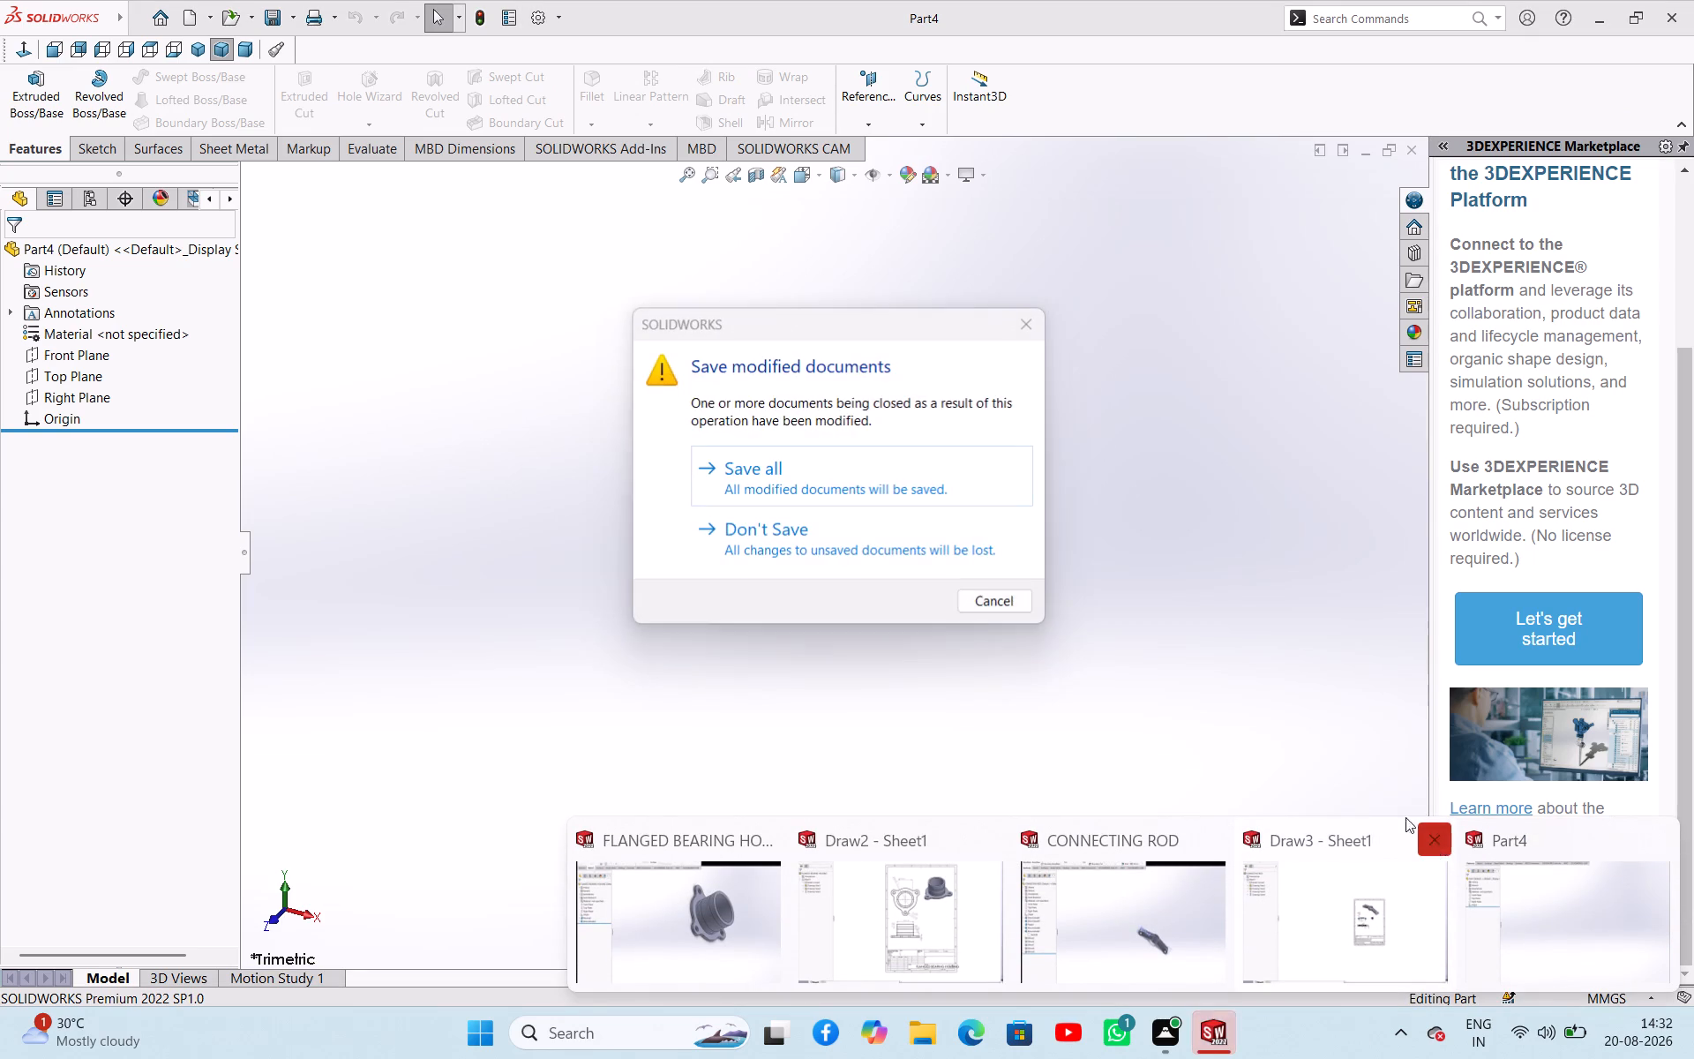
pyautogui.click(905, 522)
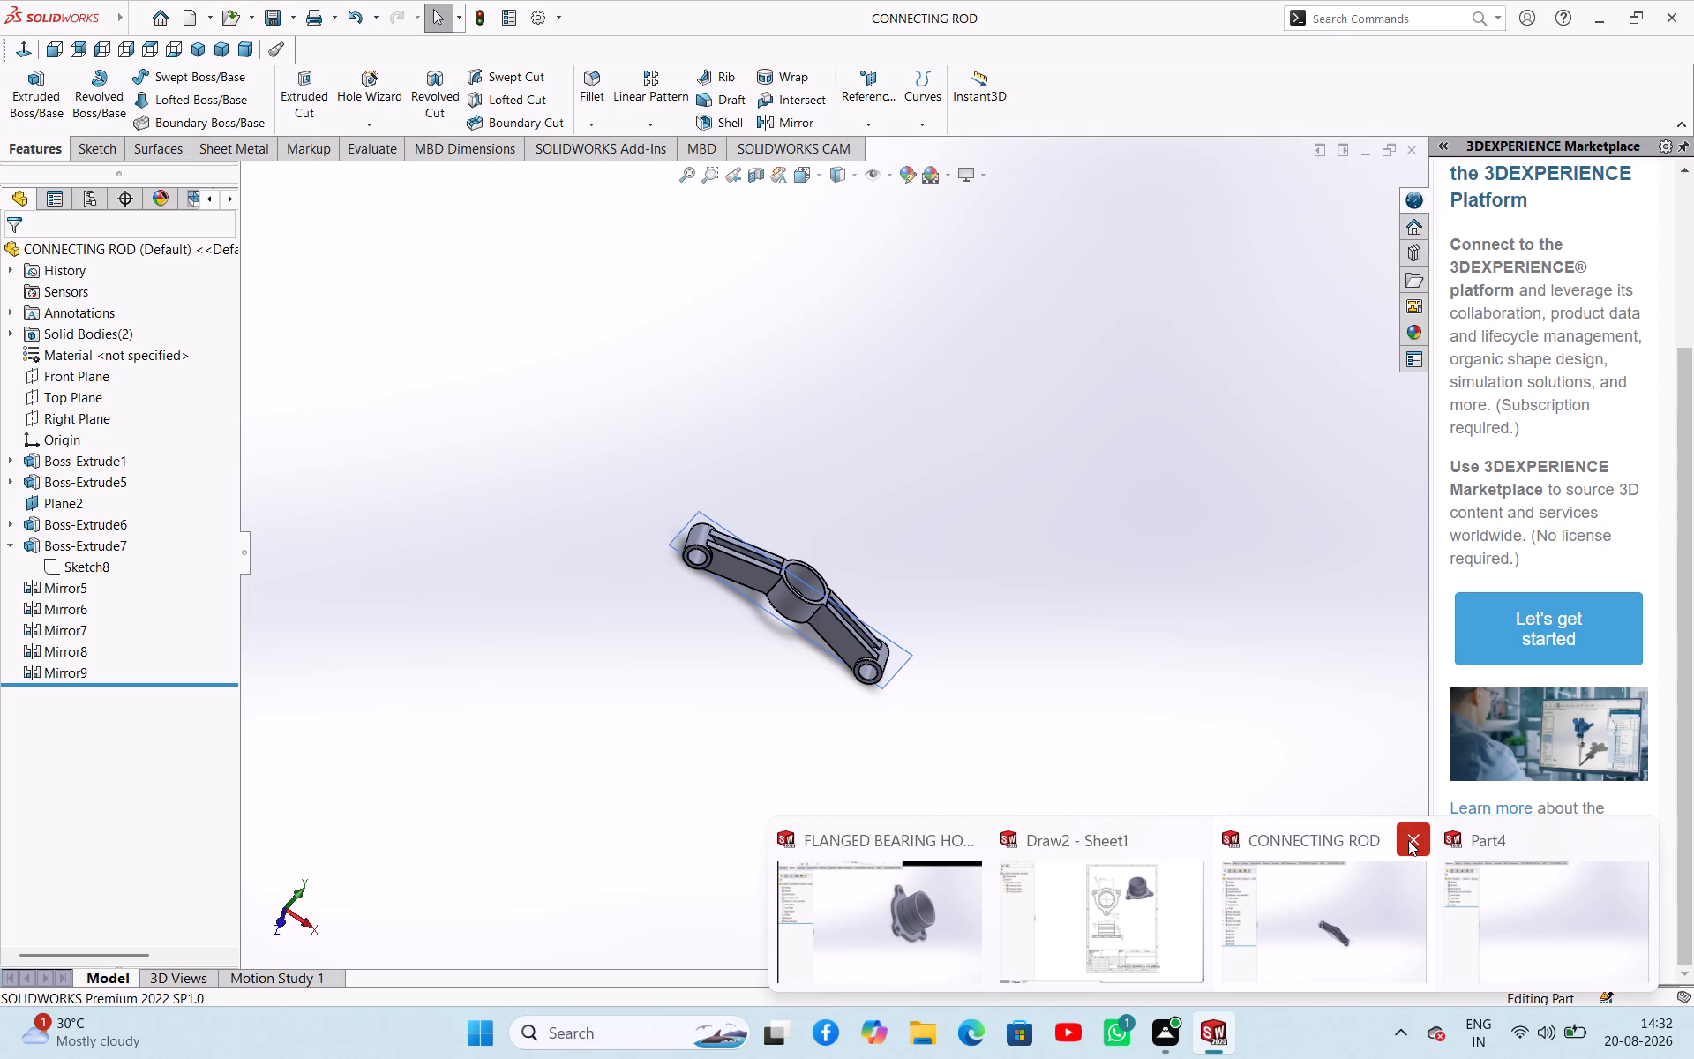
pyautogui.click(1409, 840)
pyautogui.click(1356, 879)
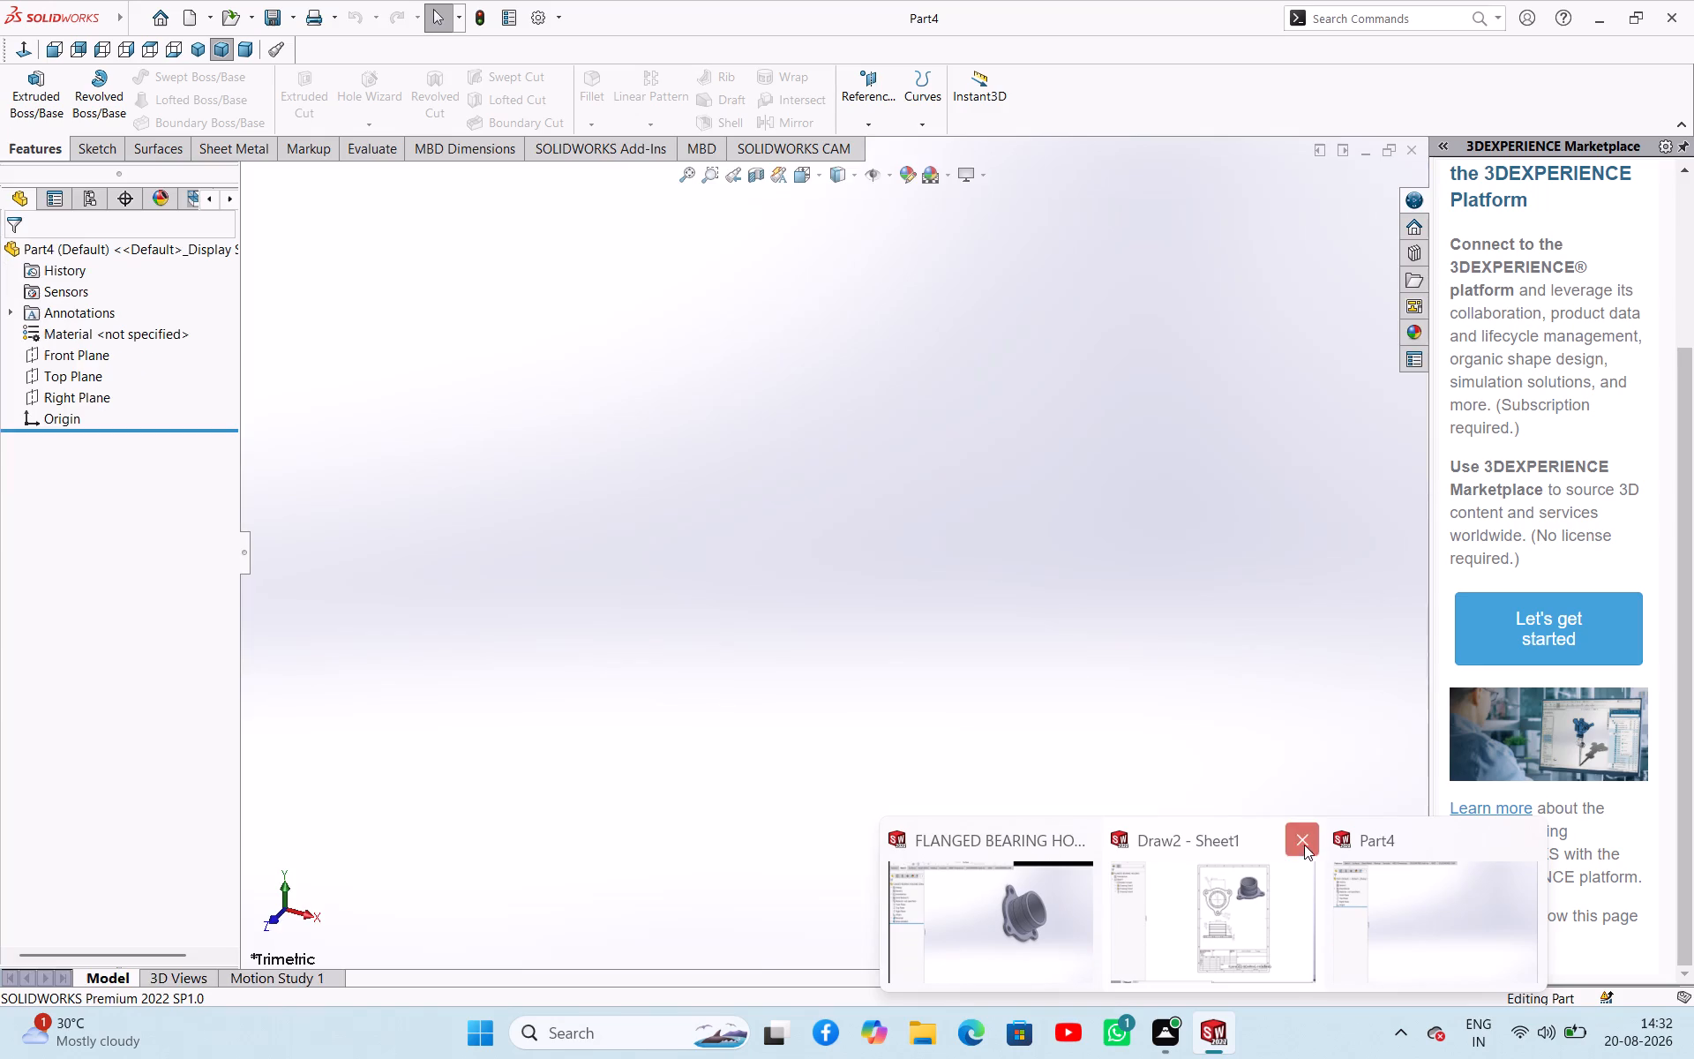
pyautogui.click(1304, 845)
pyautogui.click(1216, 899)
pyautogui.click(941, 549)
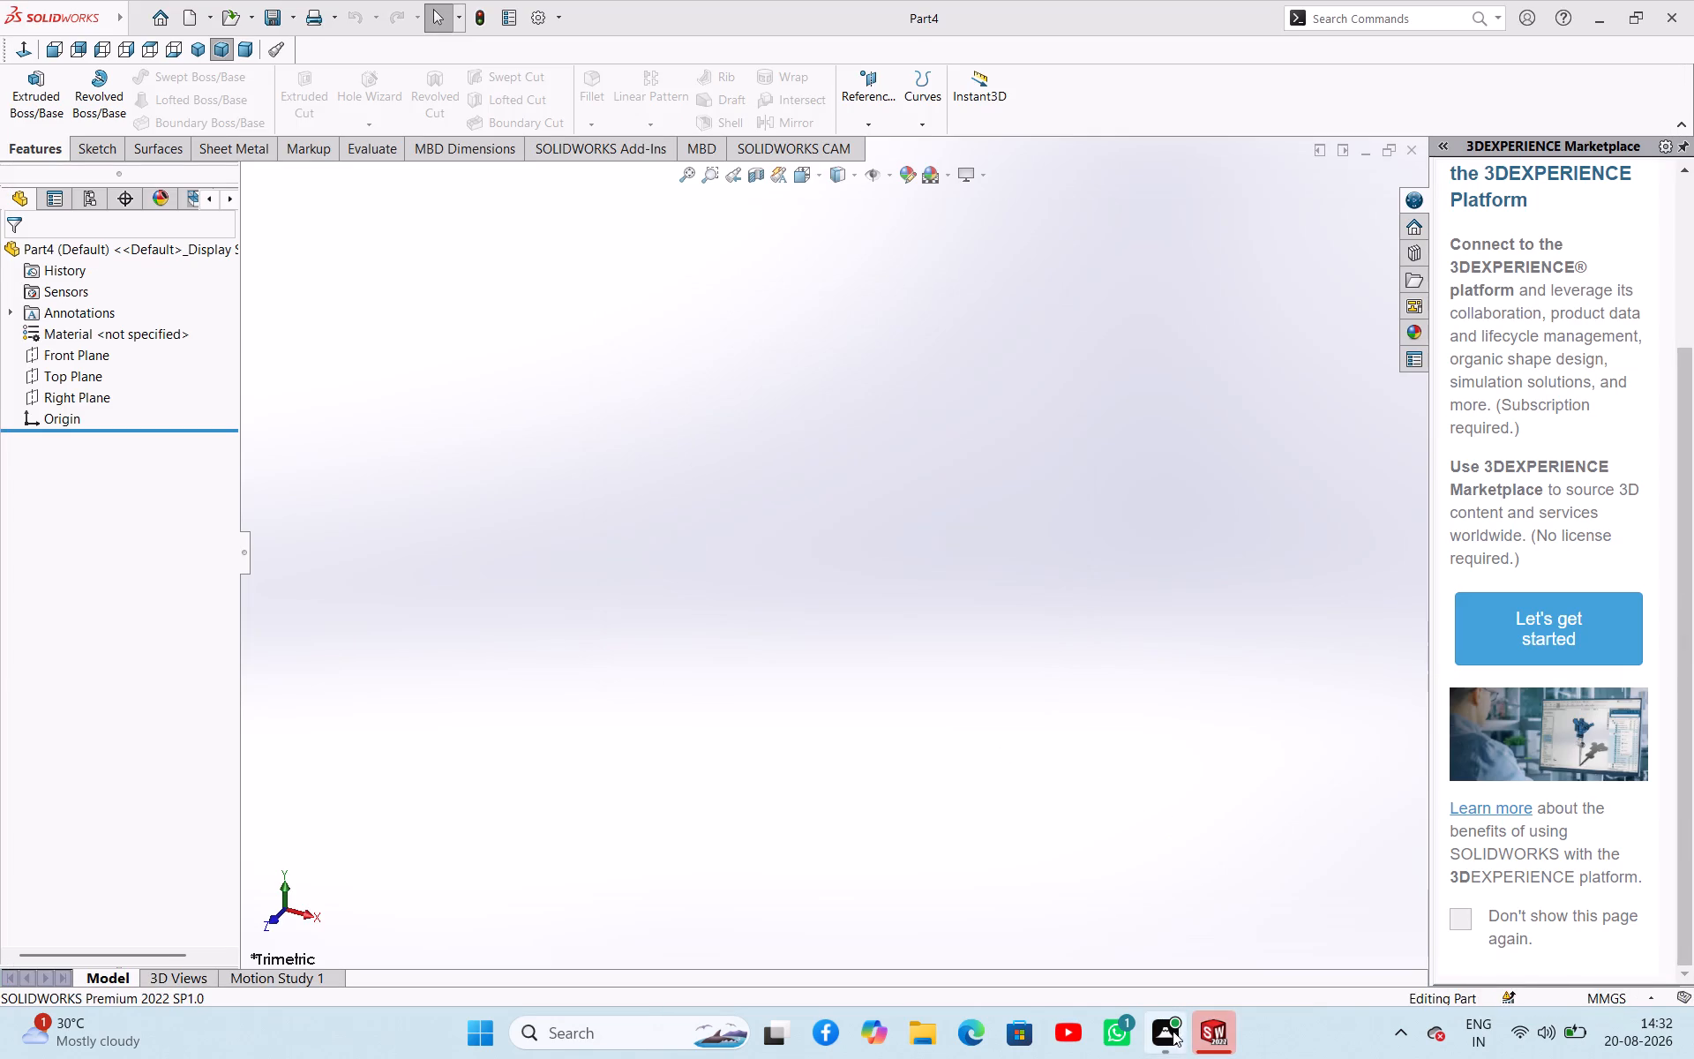
pyautogui.click(1196, 844)
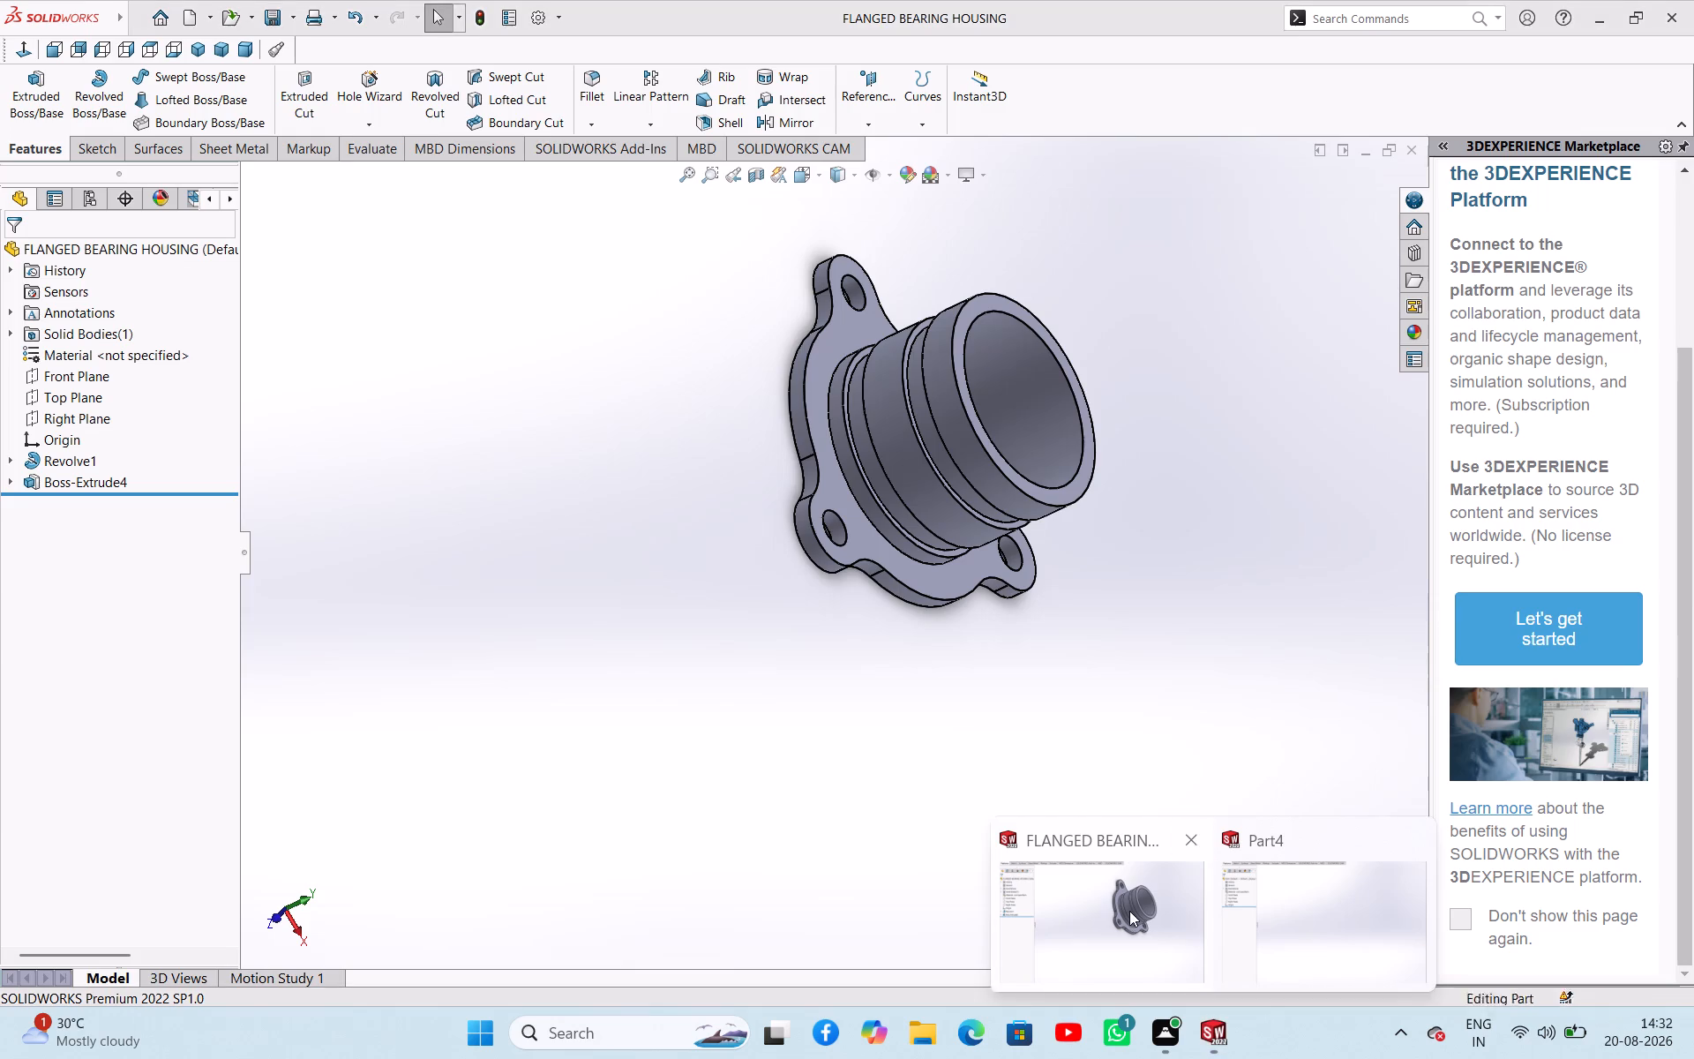
pyautogui.click(1129, 911)
pyautogui.click(1018, 617)
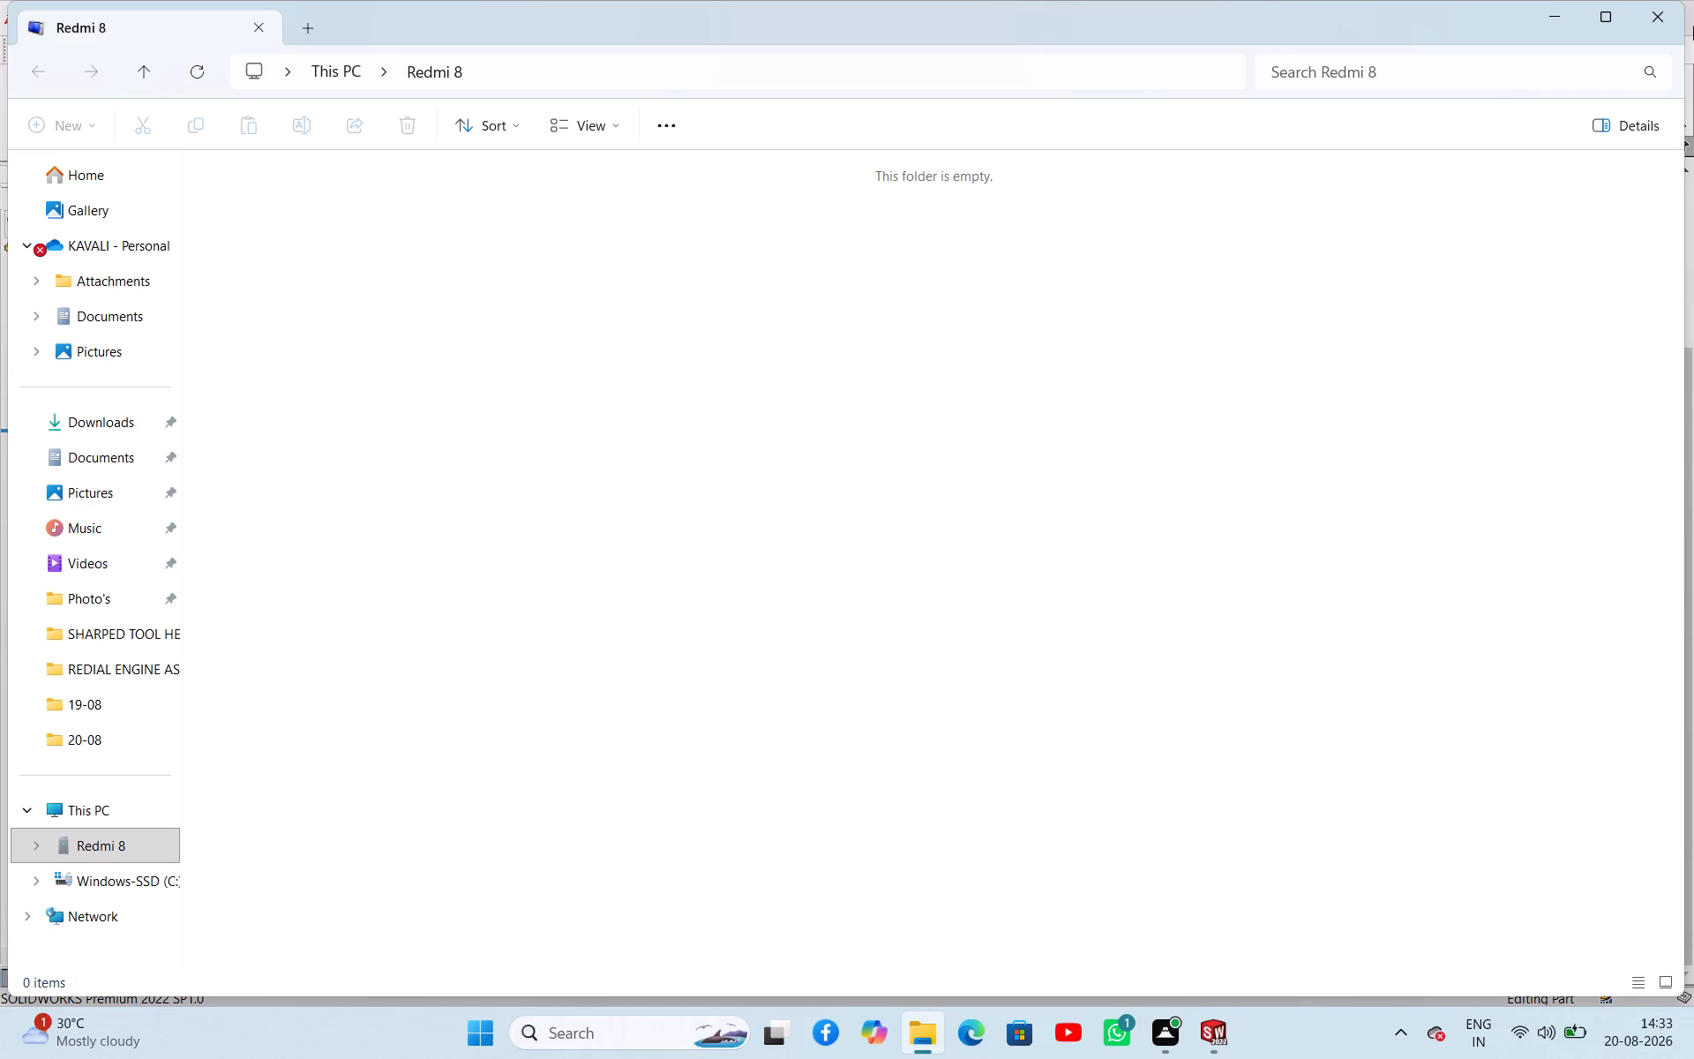
# Close the file explorer window showing the Redmi 8 folder.
pyautogui.click(1677, 9)
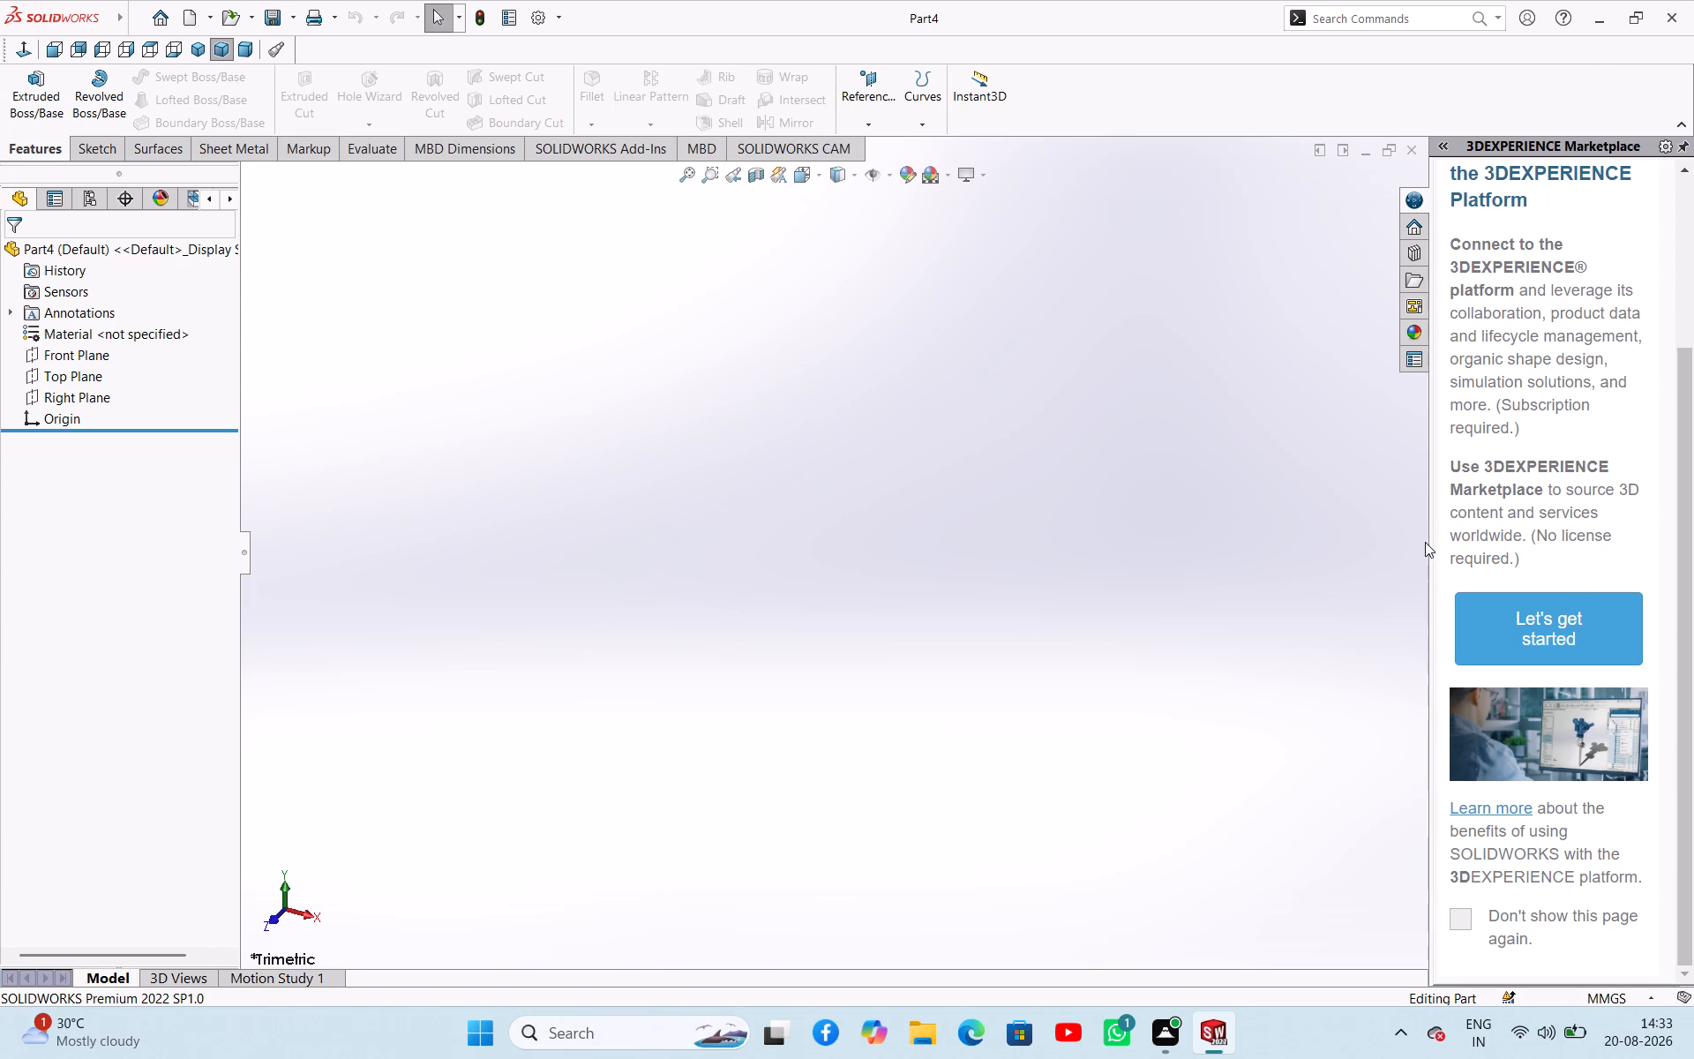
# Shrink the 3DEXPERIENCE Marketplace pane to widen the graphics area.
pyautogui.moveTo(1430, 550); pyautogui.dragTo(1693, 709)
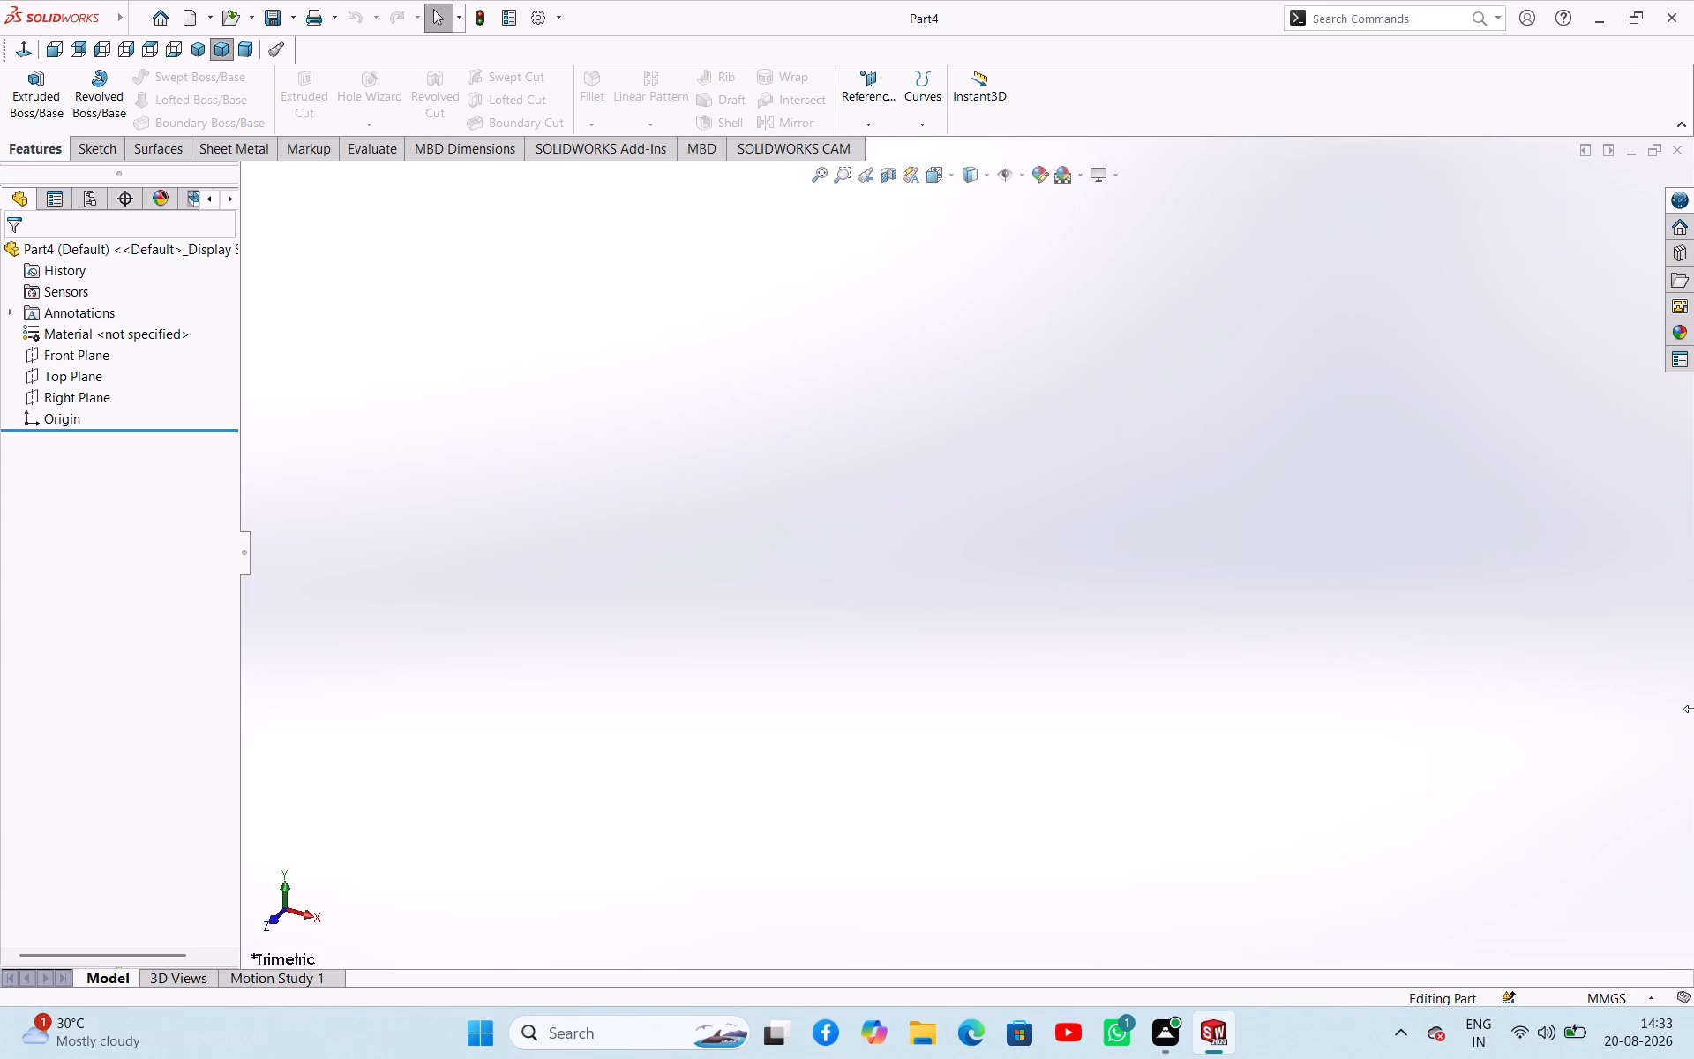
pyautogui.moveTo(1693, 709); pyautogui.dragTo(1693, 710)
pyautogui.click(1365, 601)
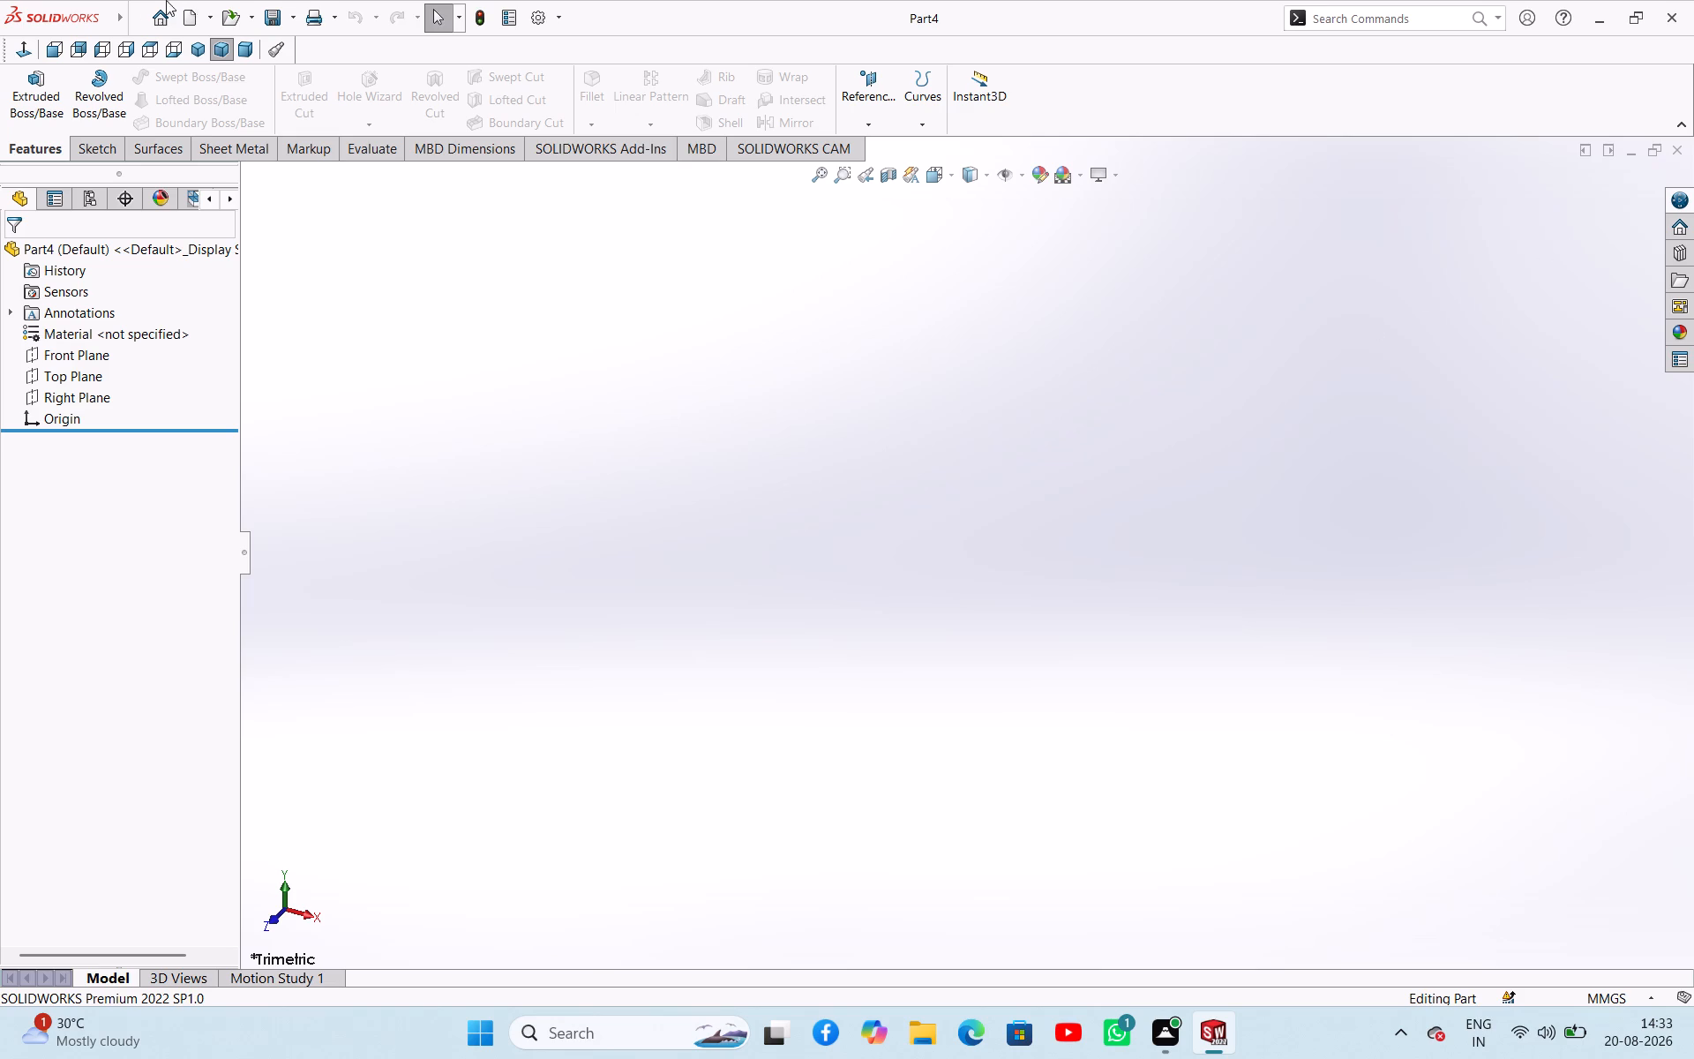
# Start a sketch on the Top Plane and draw a horizontal midpoint centerline about 172 mm long, centred on the origin.
pyautogui.click(59, 371)
pyautogui.click(71, 349)
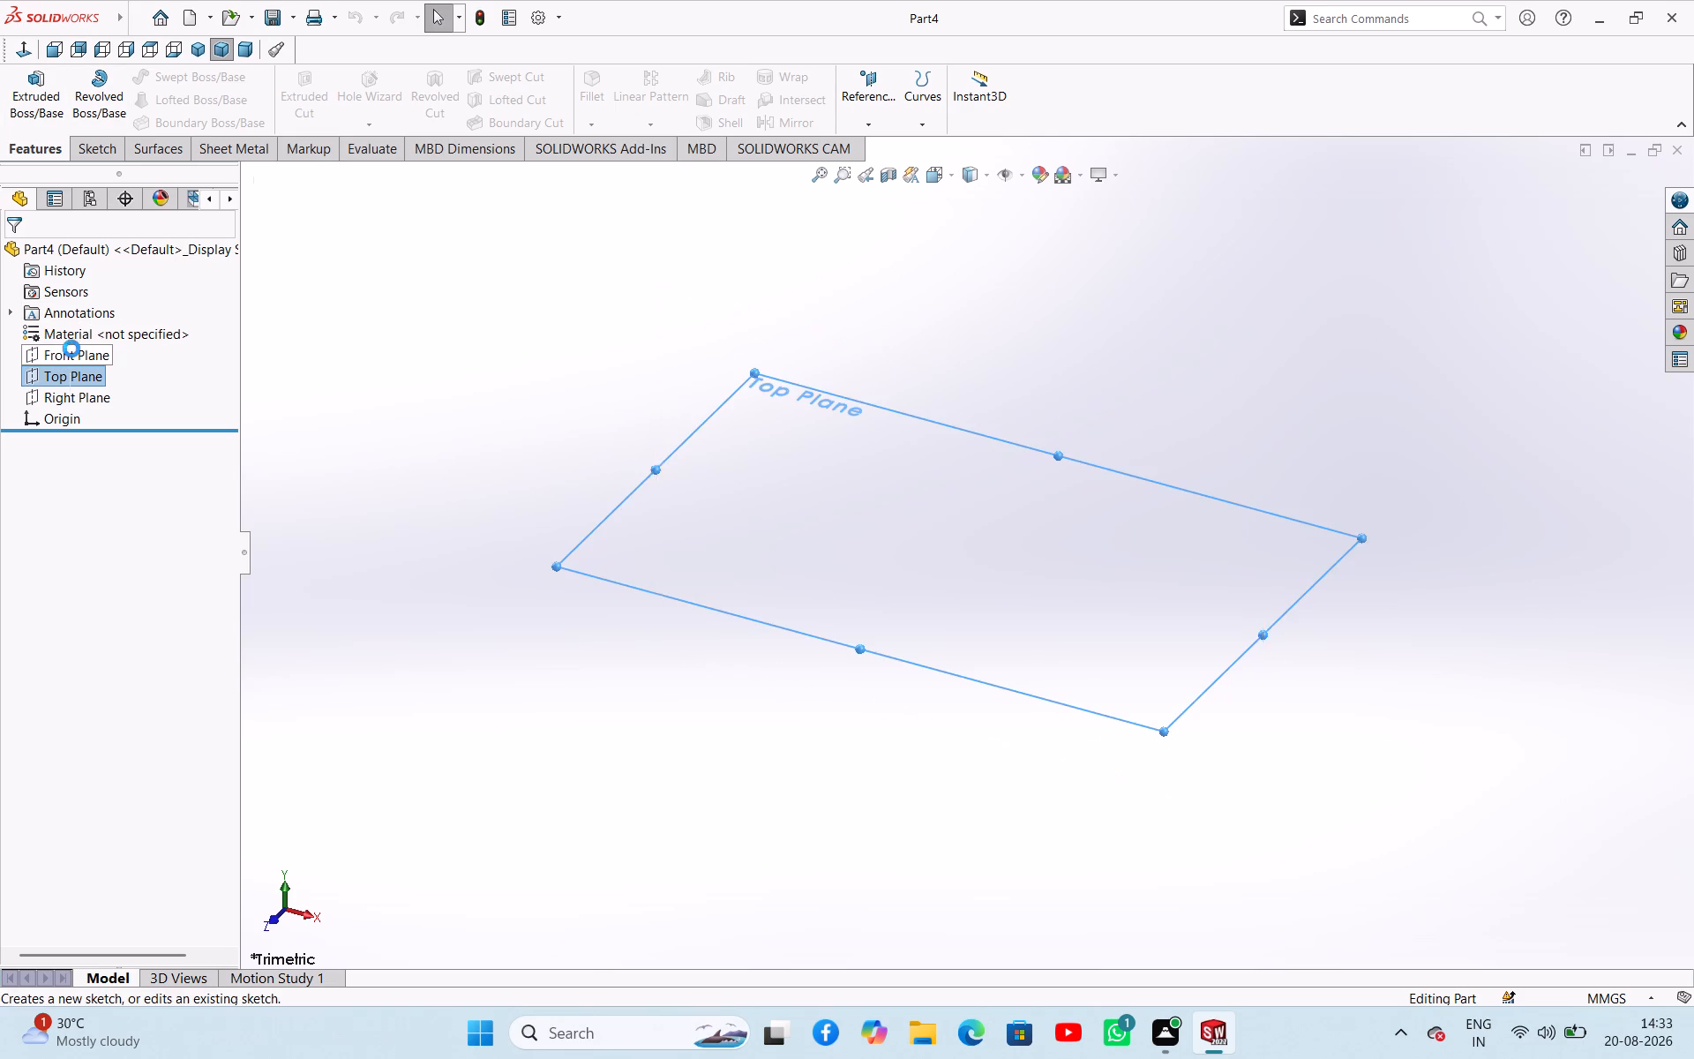
pyautogui.click(378, 406)
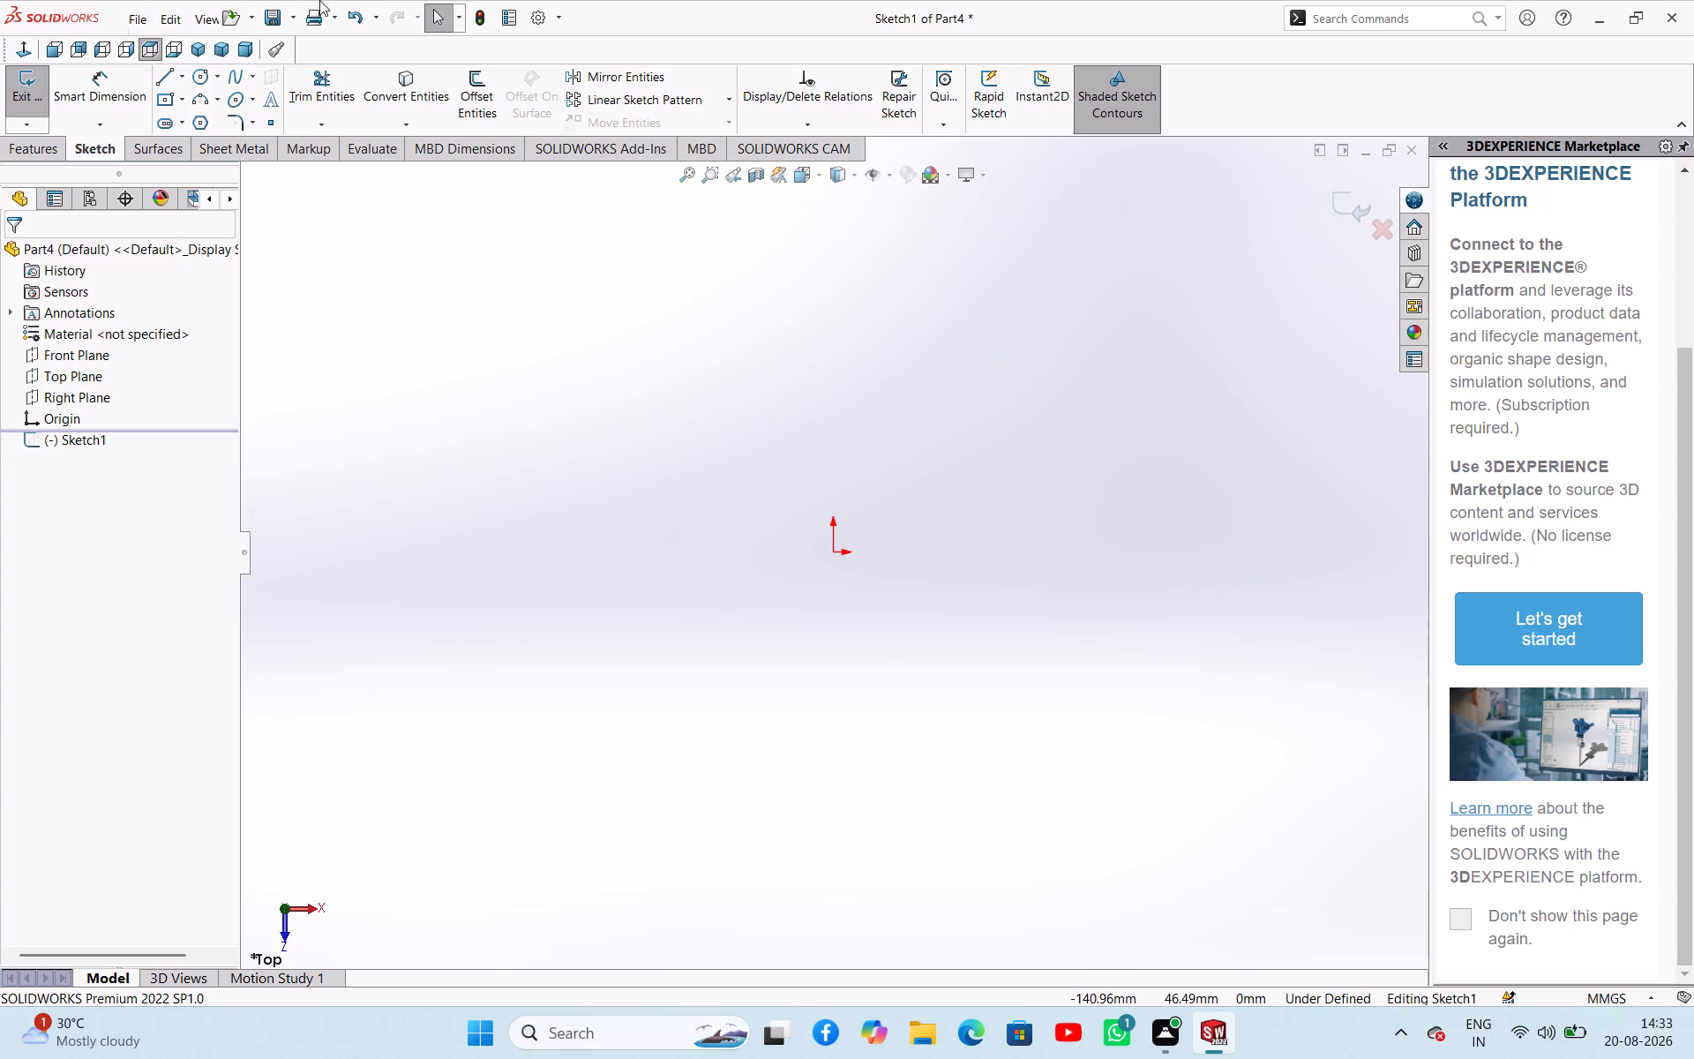
pyautogui.click(904, 452)
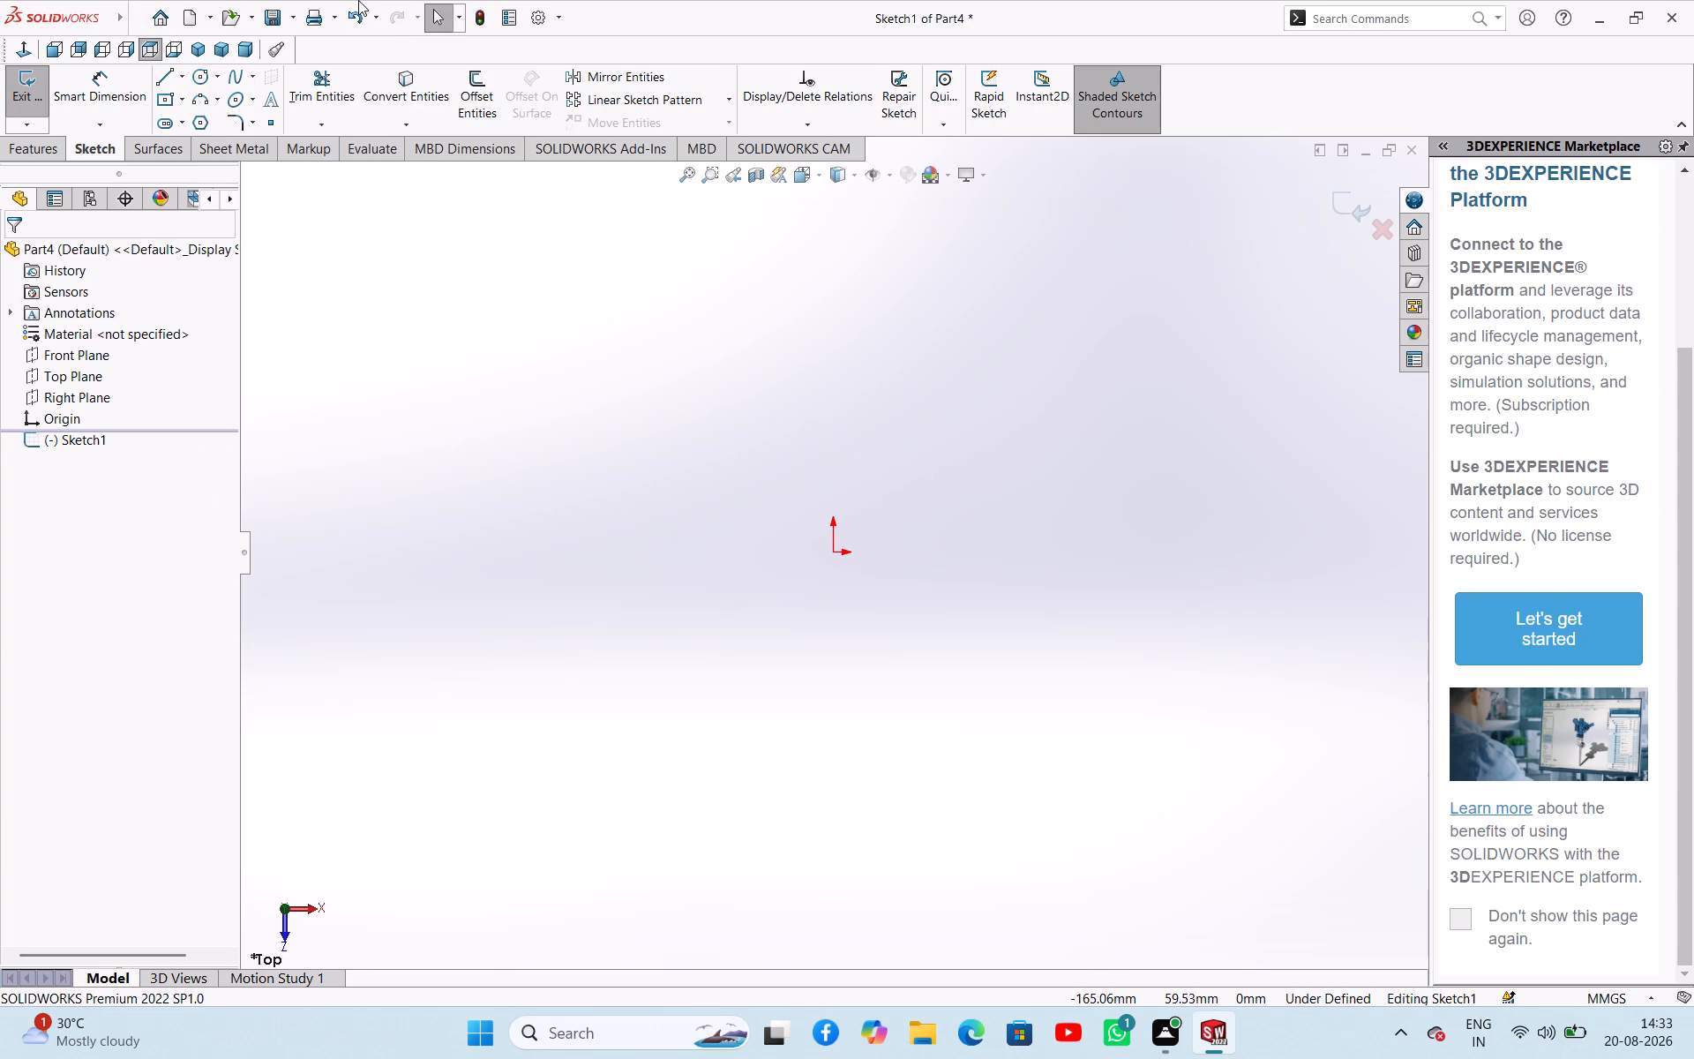
pyautogui.click(182, 84)
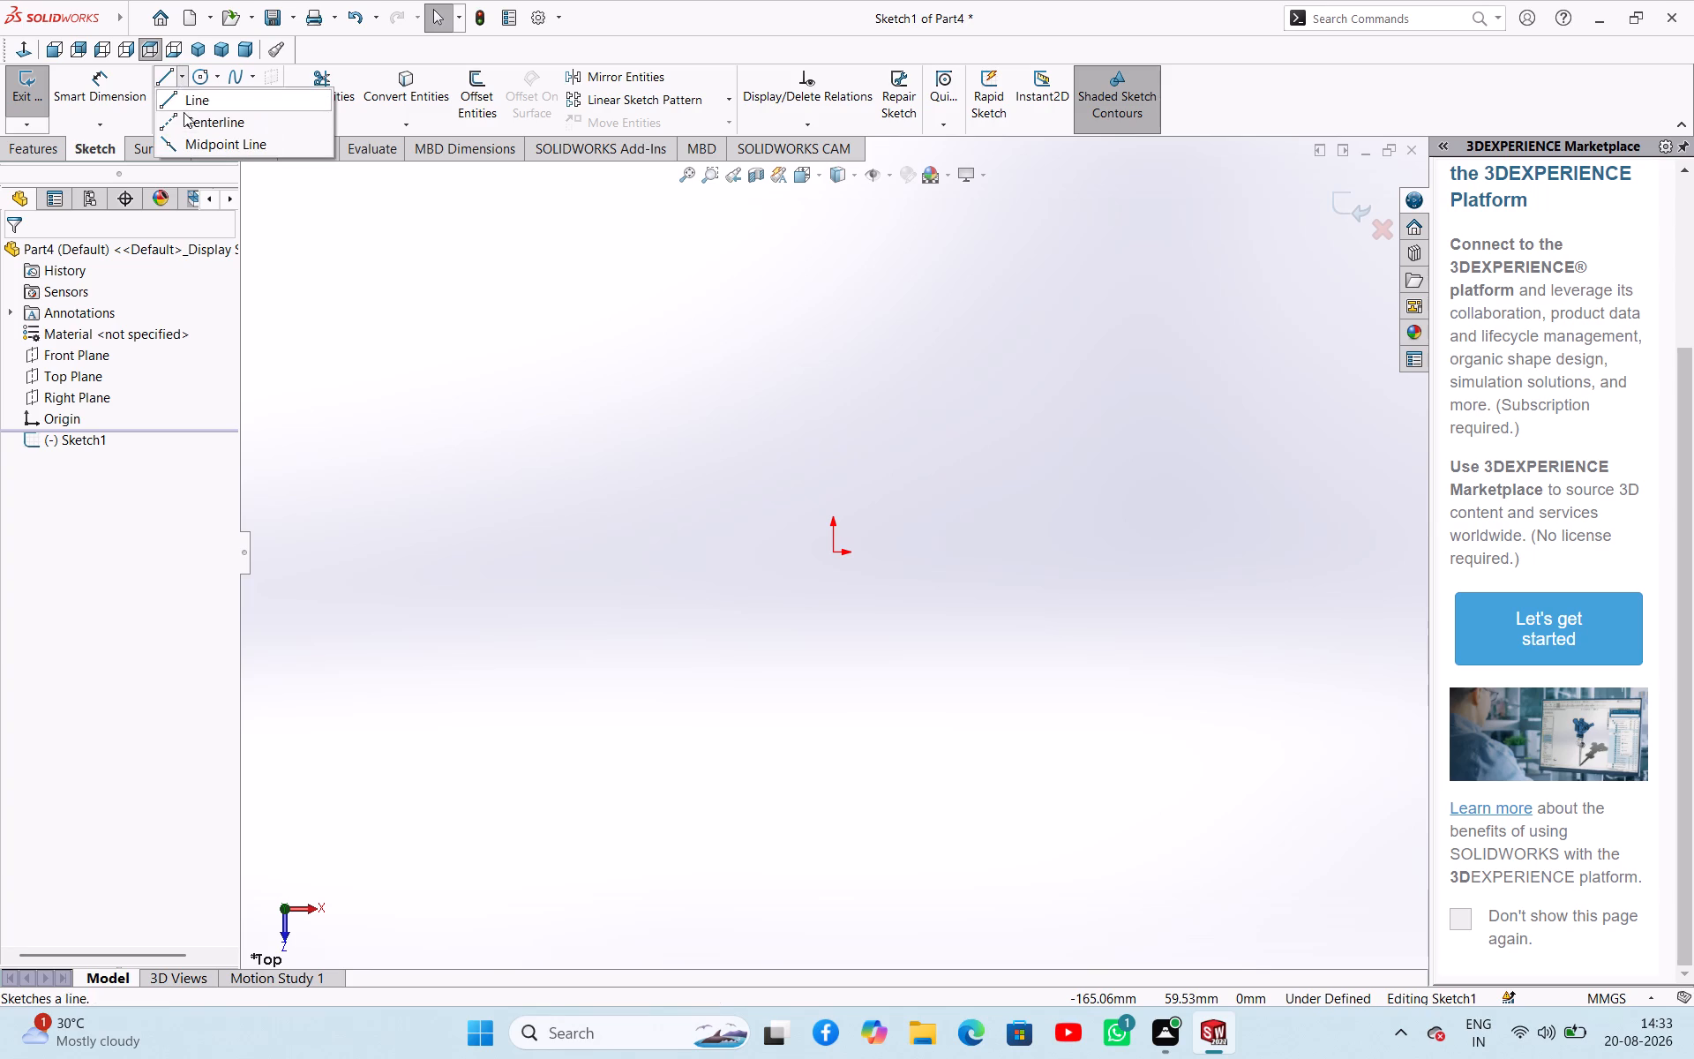
pyautogui.click(184, 113)
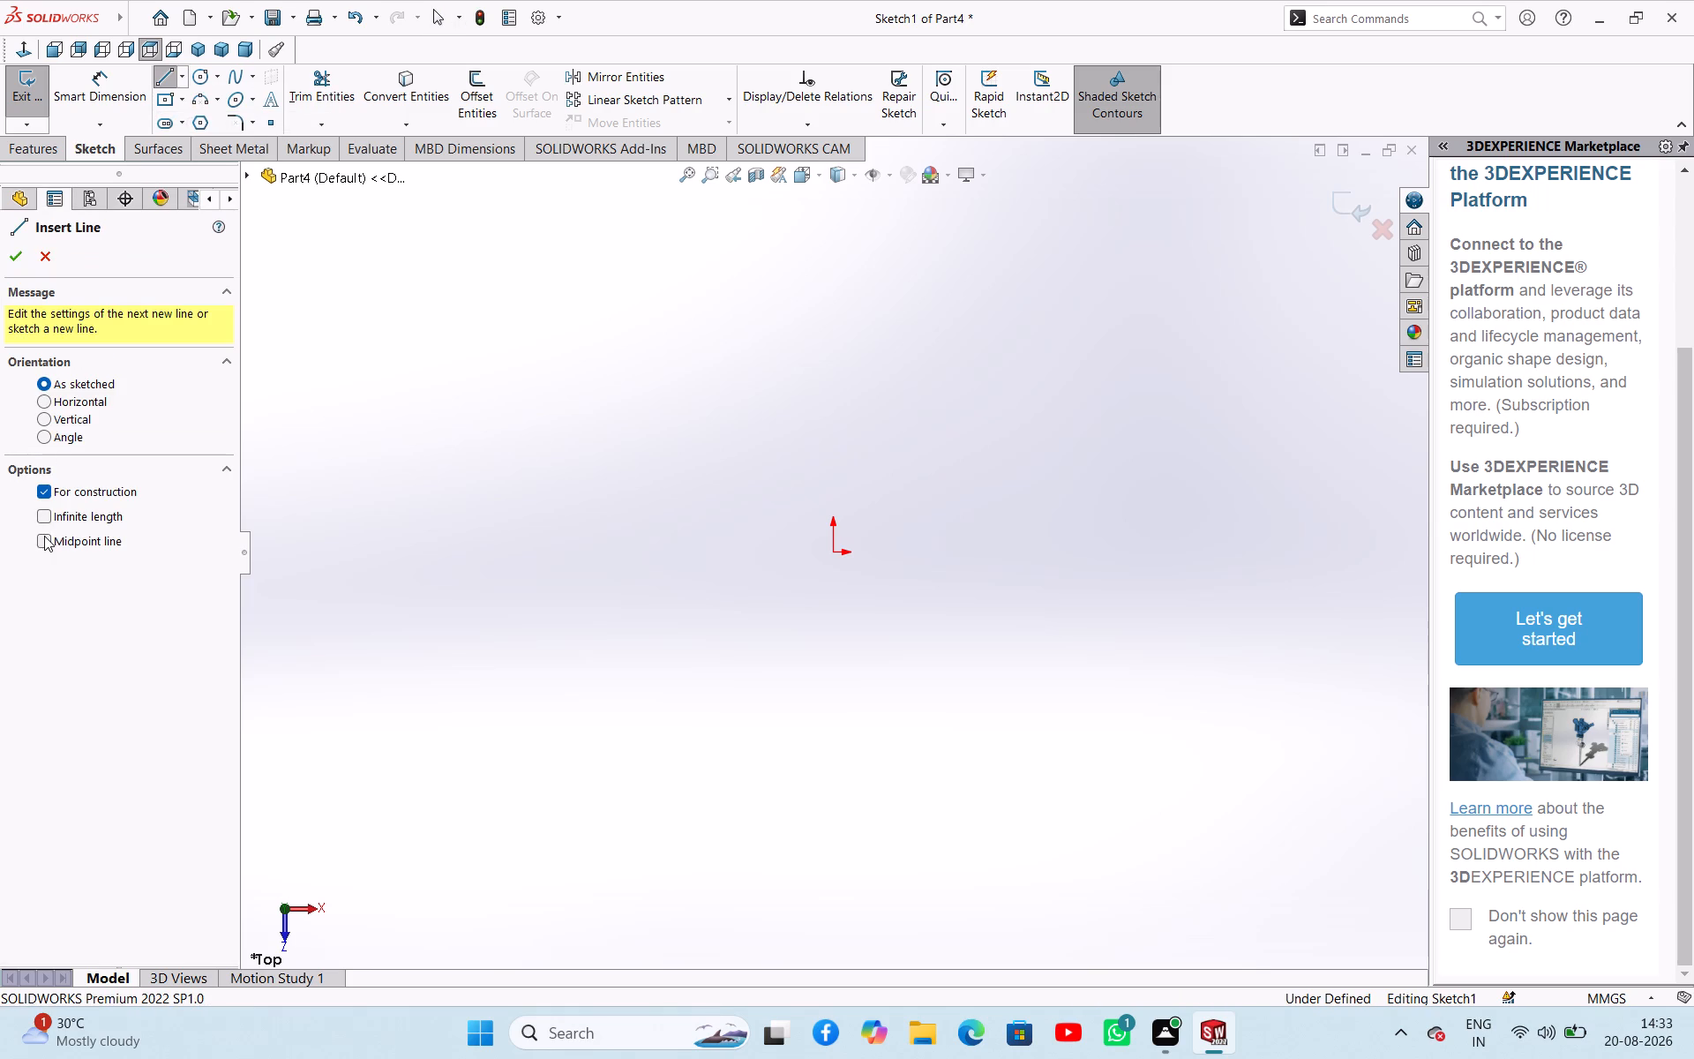
pyautogui.click(44, 536)
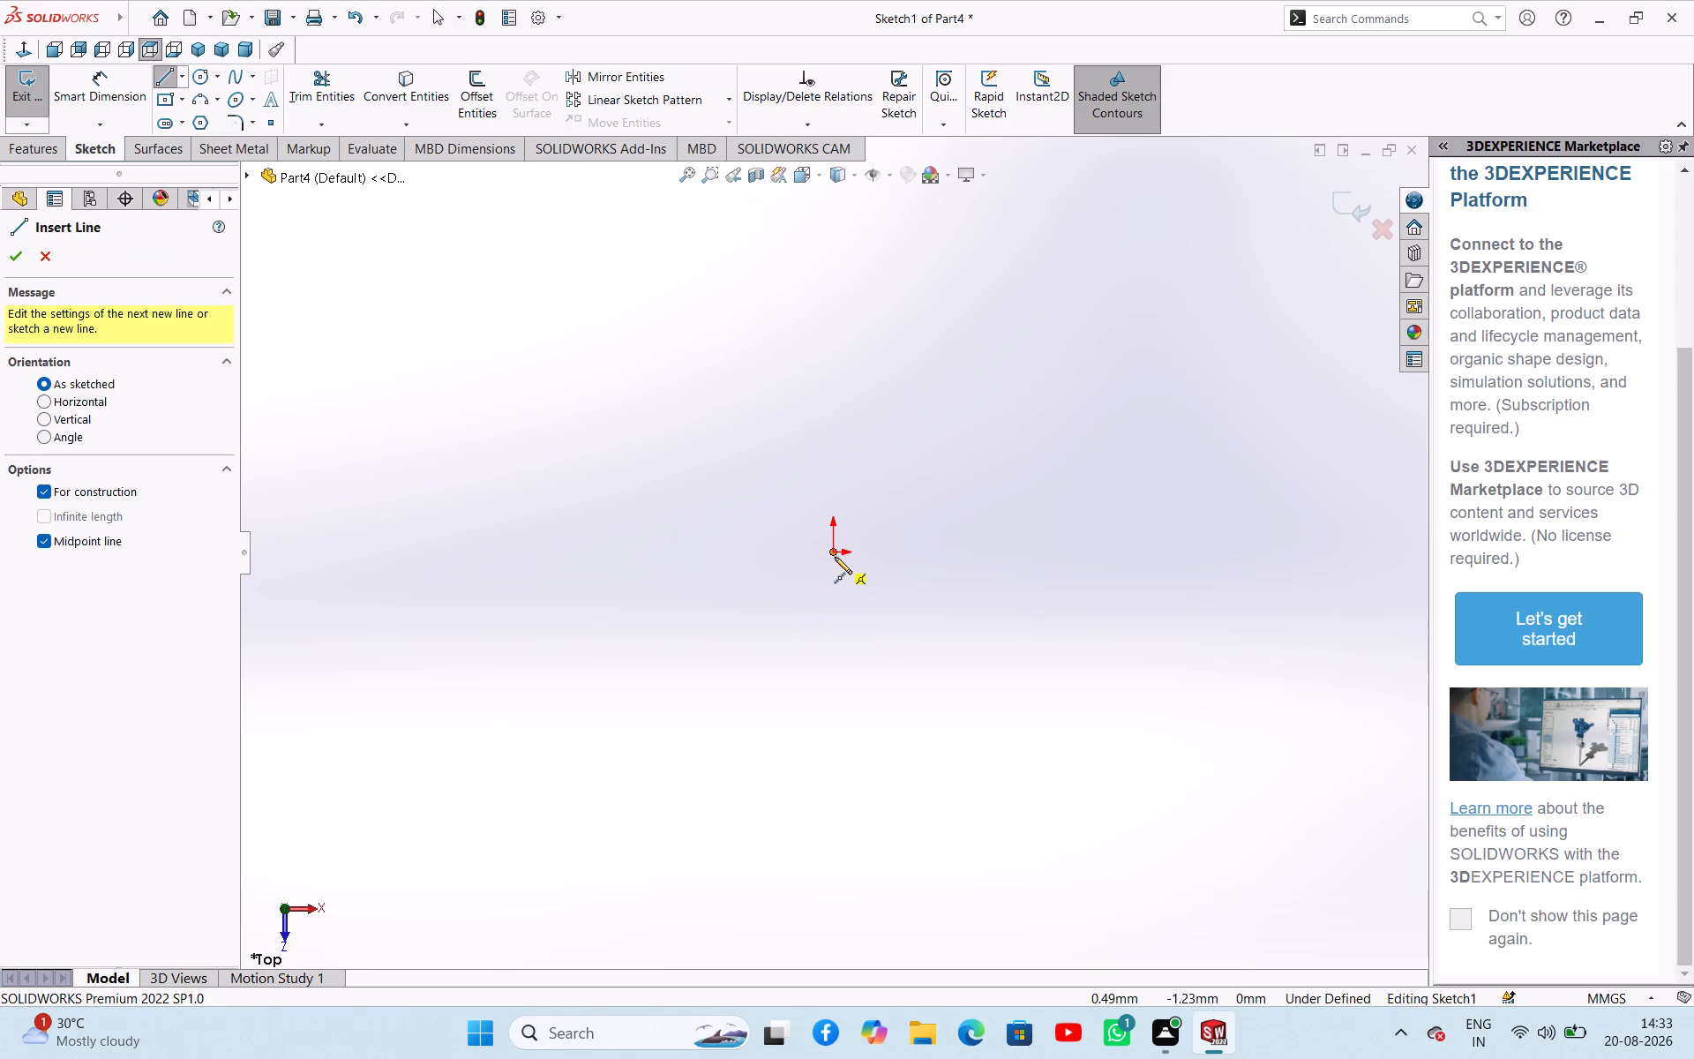
pyautogui.click(836, 555)
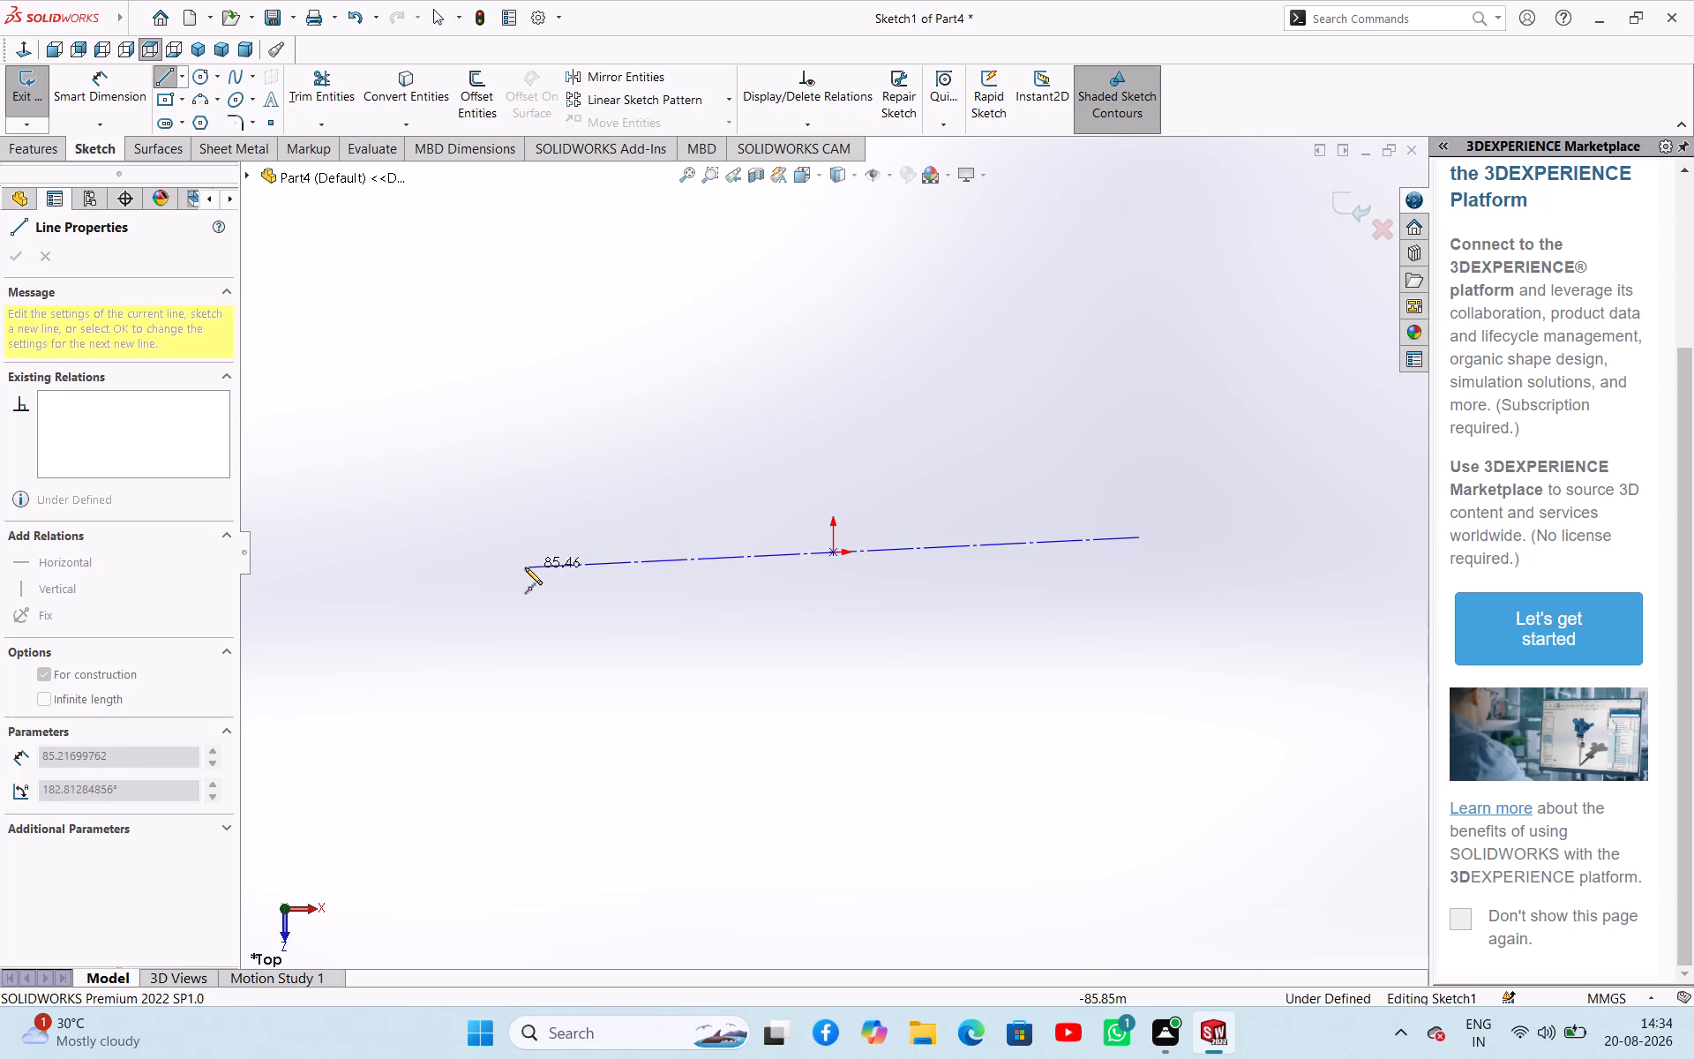
pyautogui.click(525, 552)
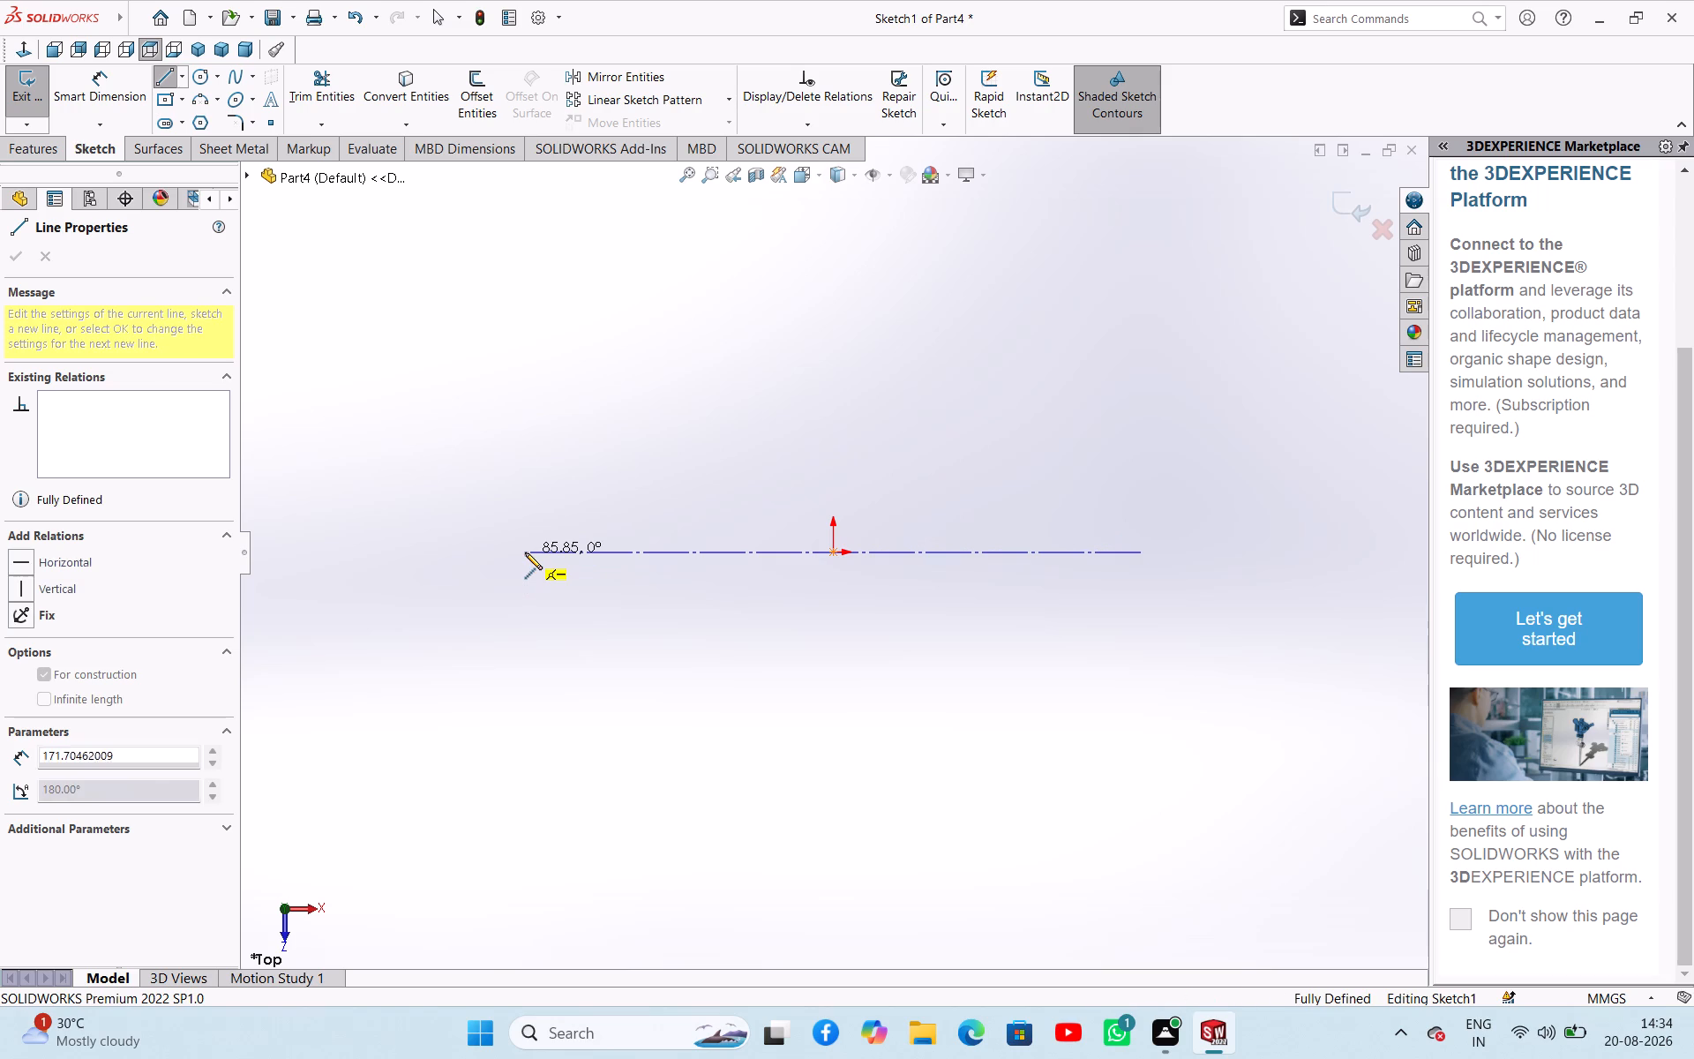
pyautogui.press('Escape')
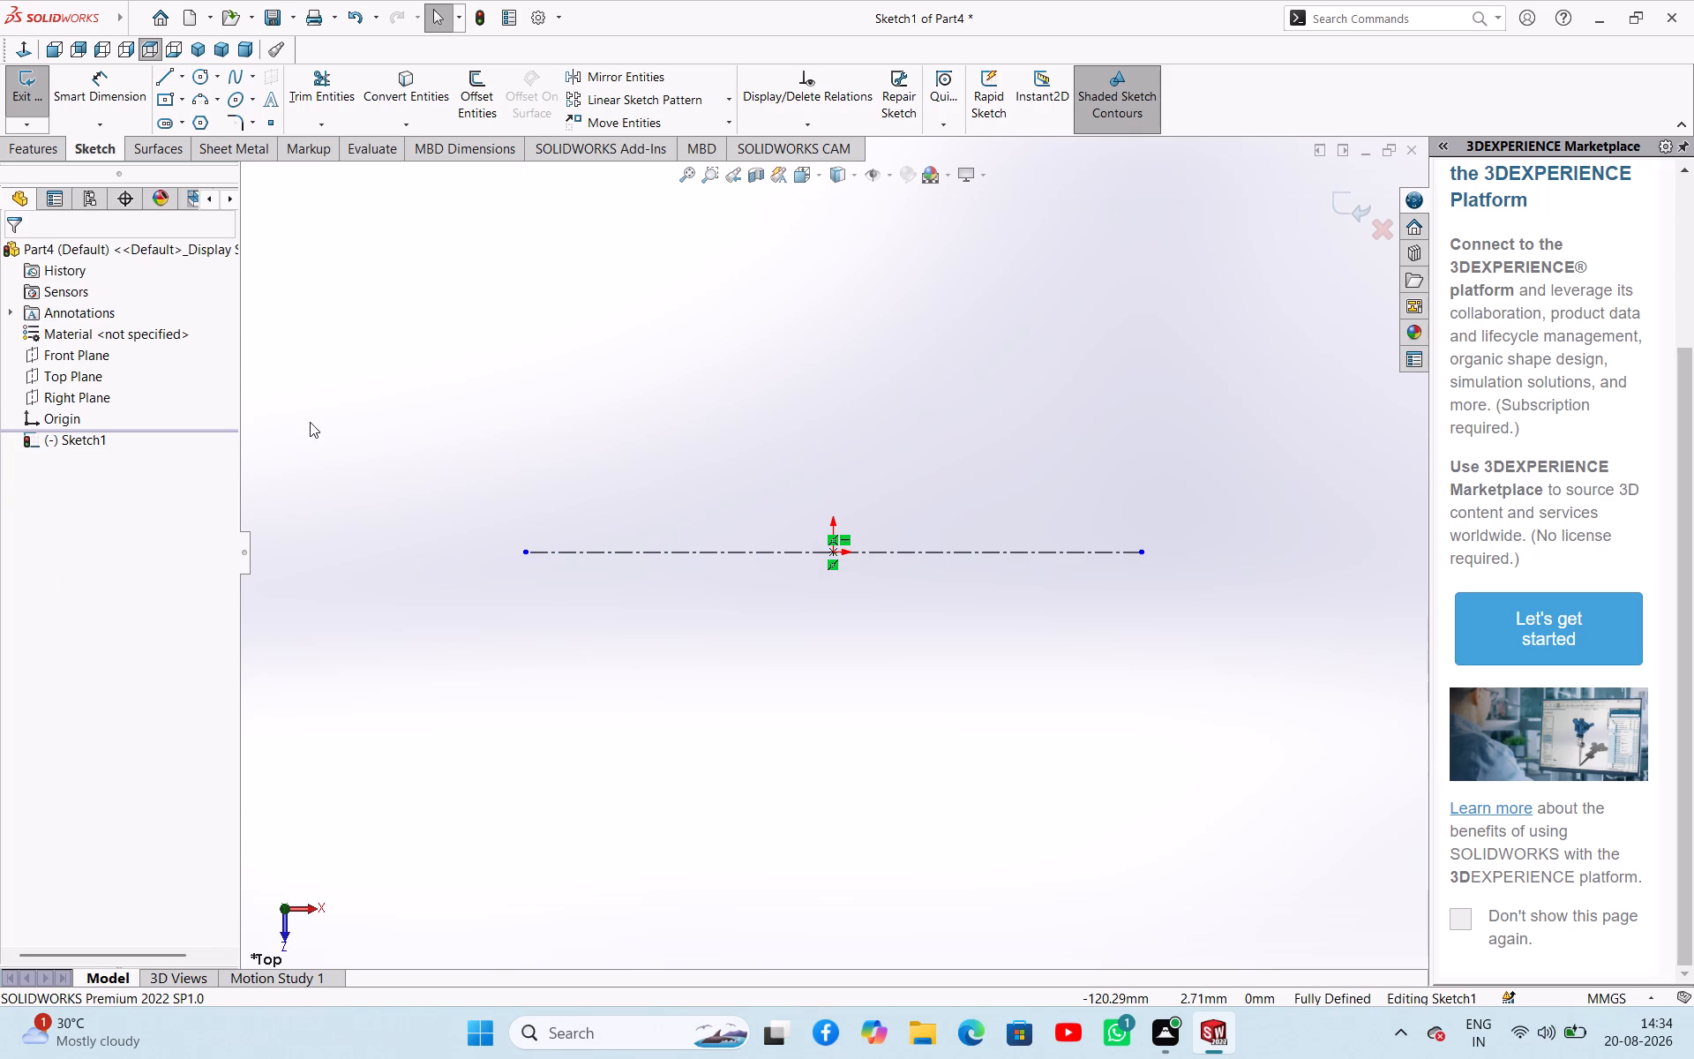
# Draw a vertical midpoint centerline centred on the origin, extending about 98 mm to each side.
pyautogui.click(181, 86)
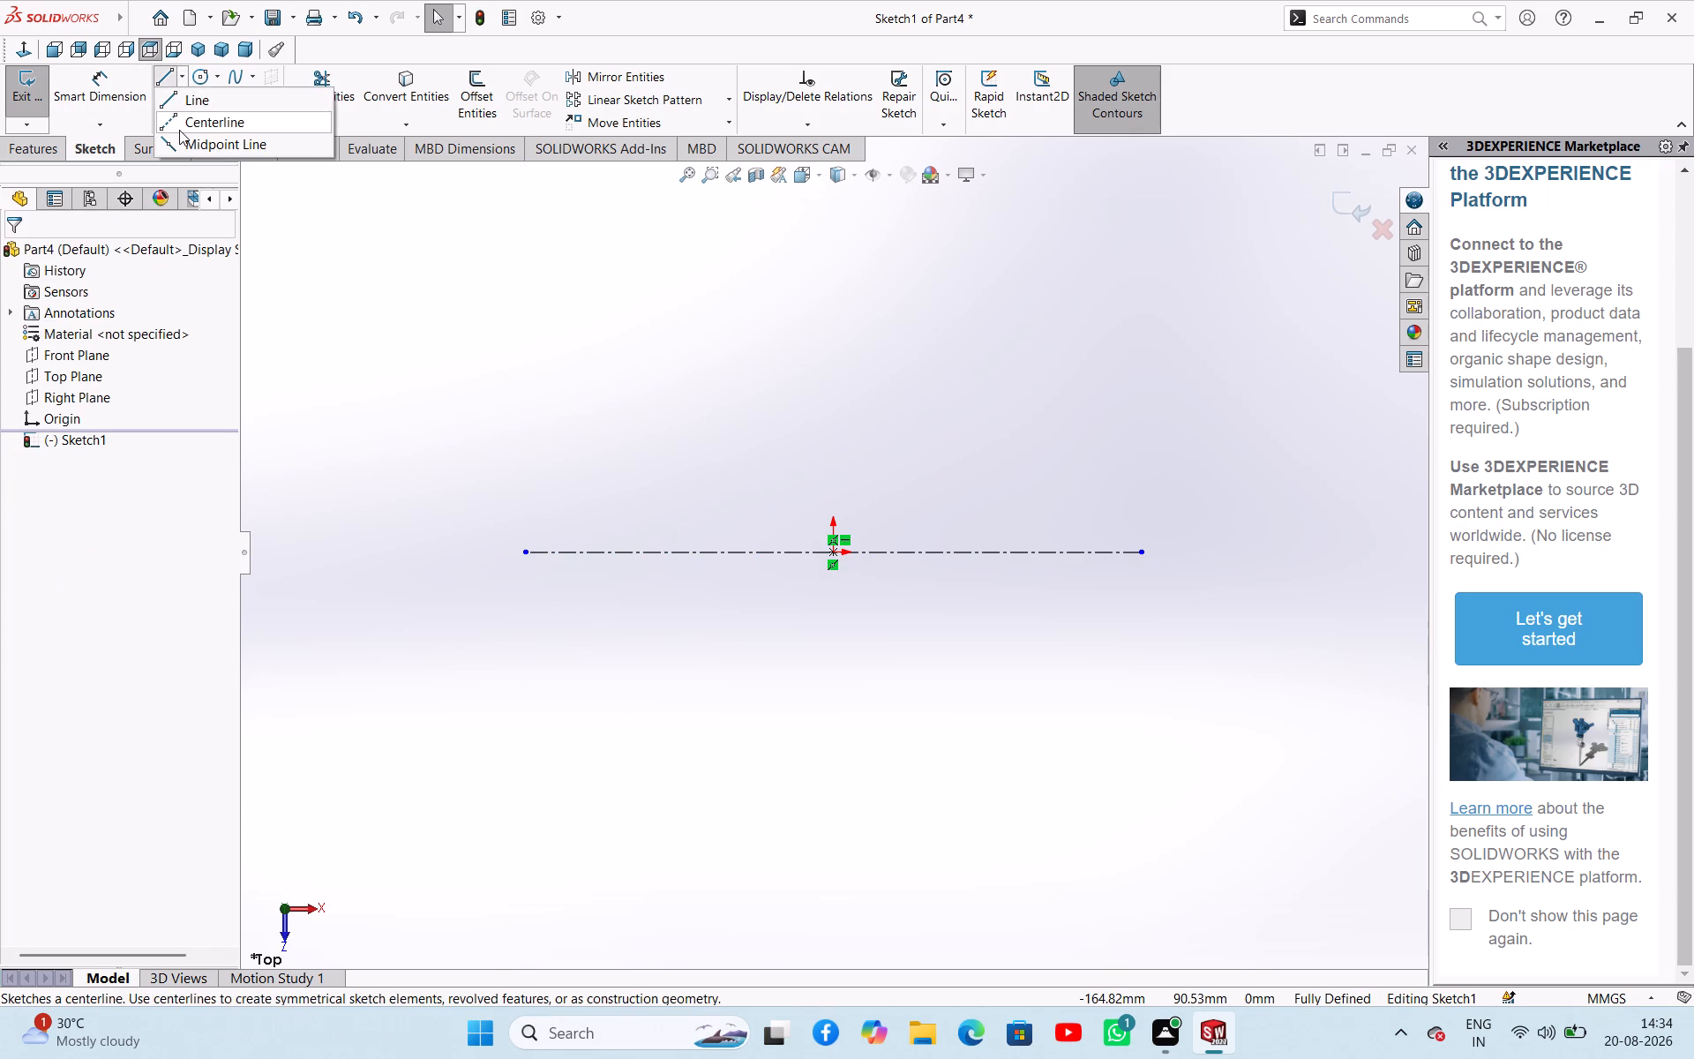
pyautogui.click(180, 130)
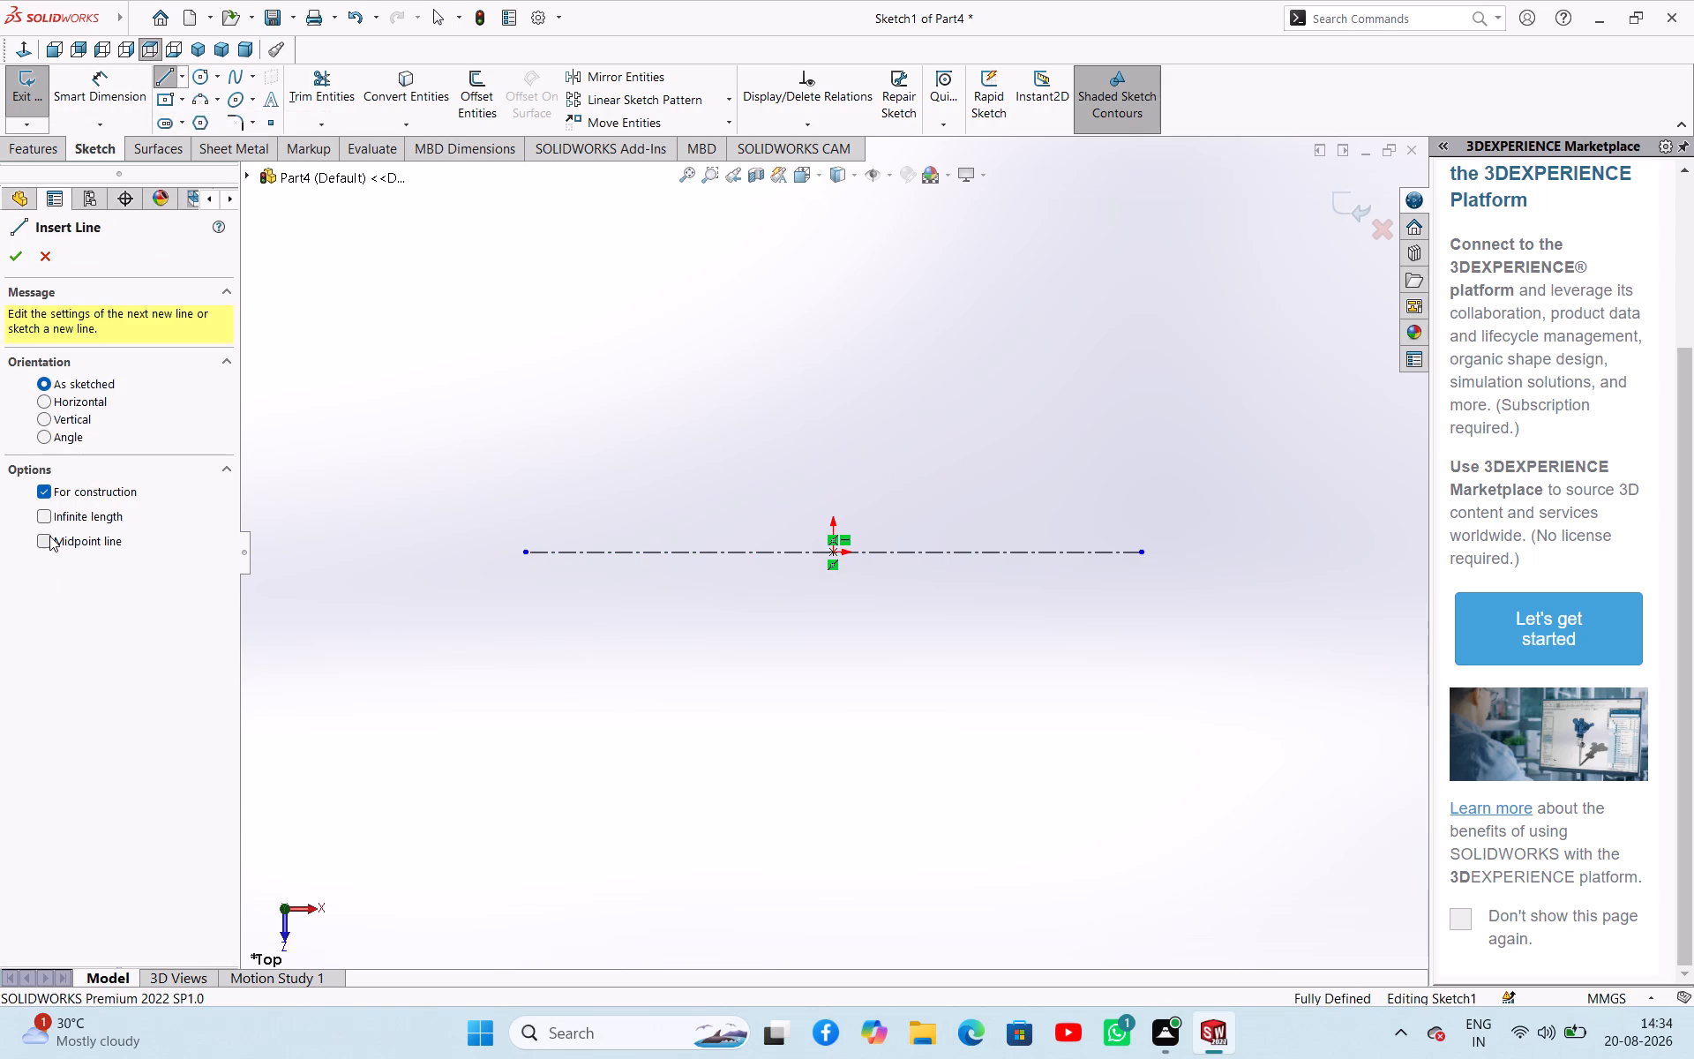
pyautogui.click(49, 536)
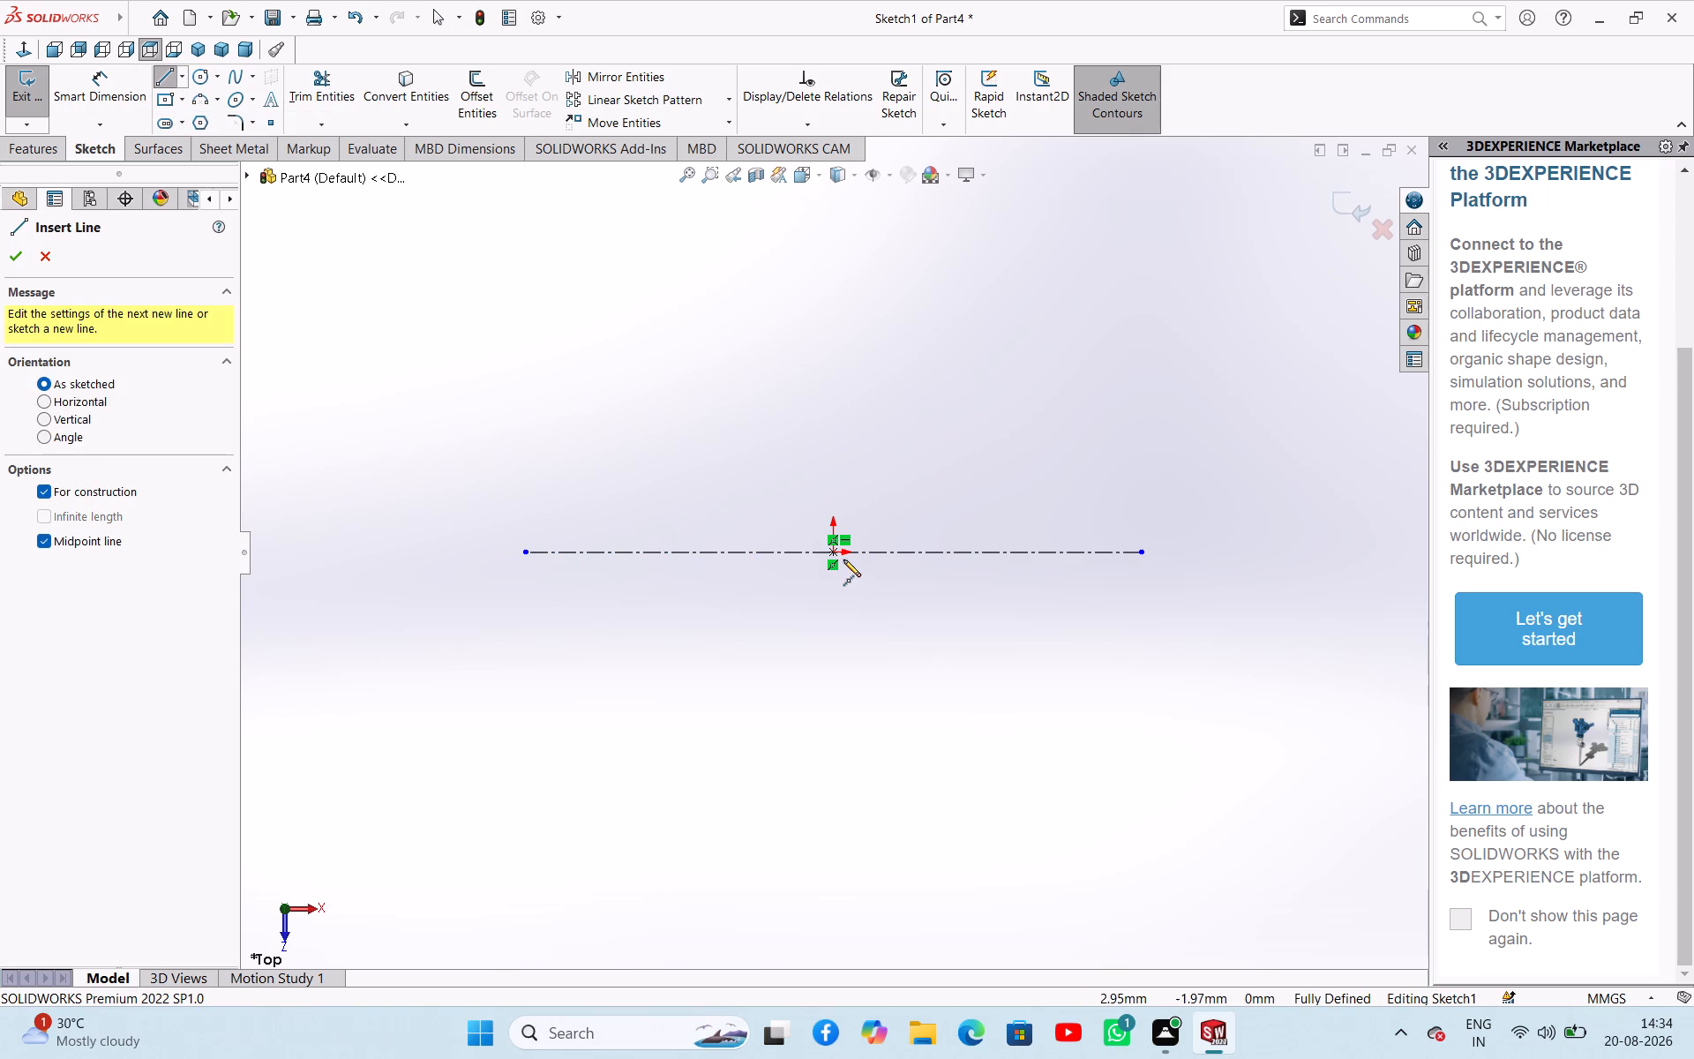
pyautogui.click(835, 554)
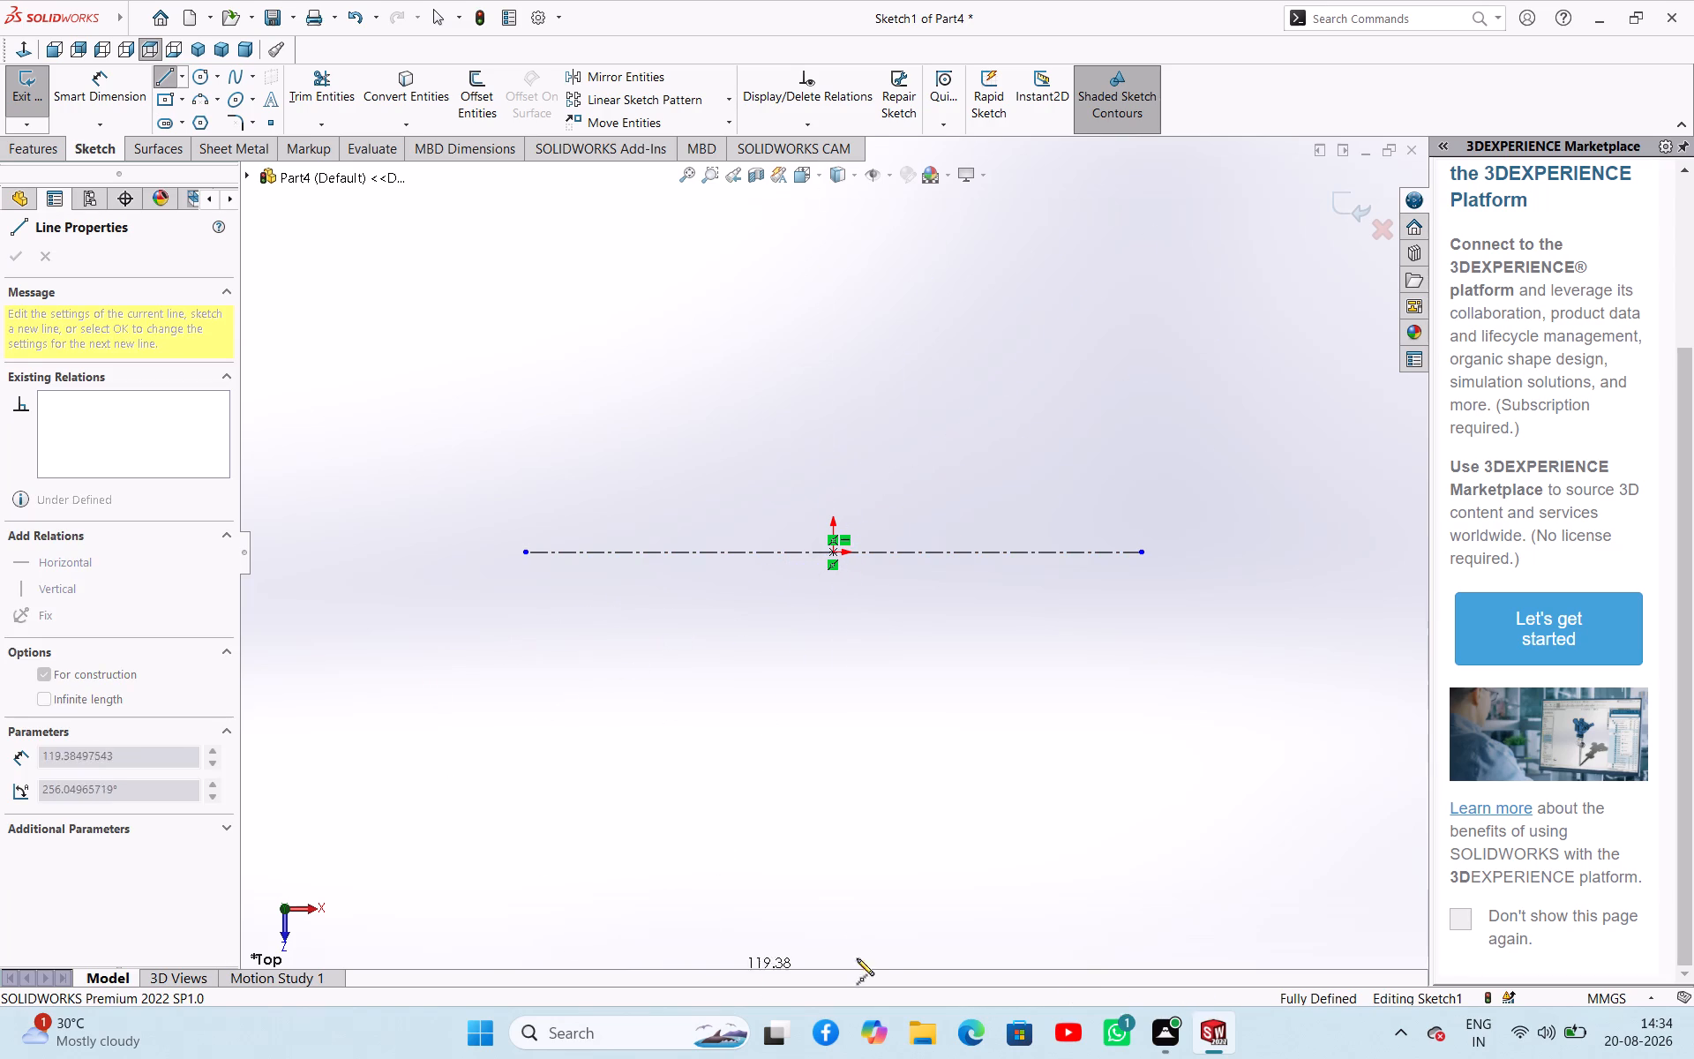
pyautogui.click(836, 905)
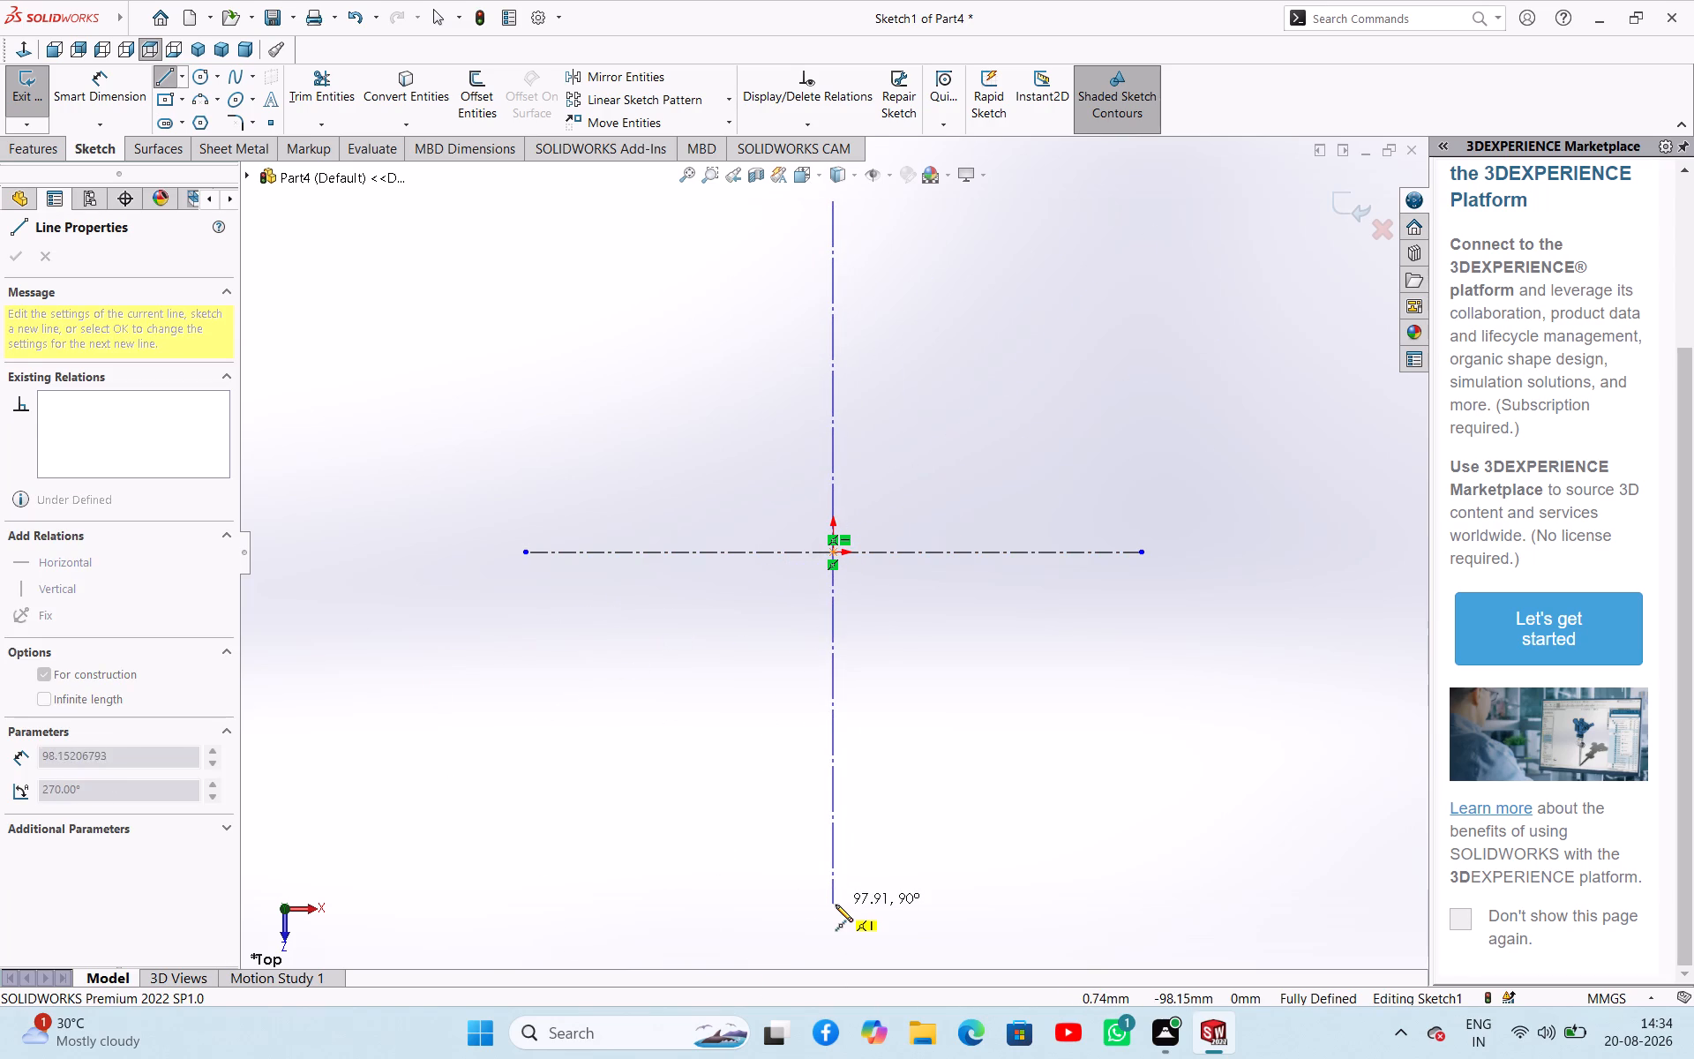
pyautogui.press('Escape')
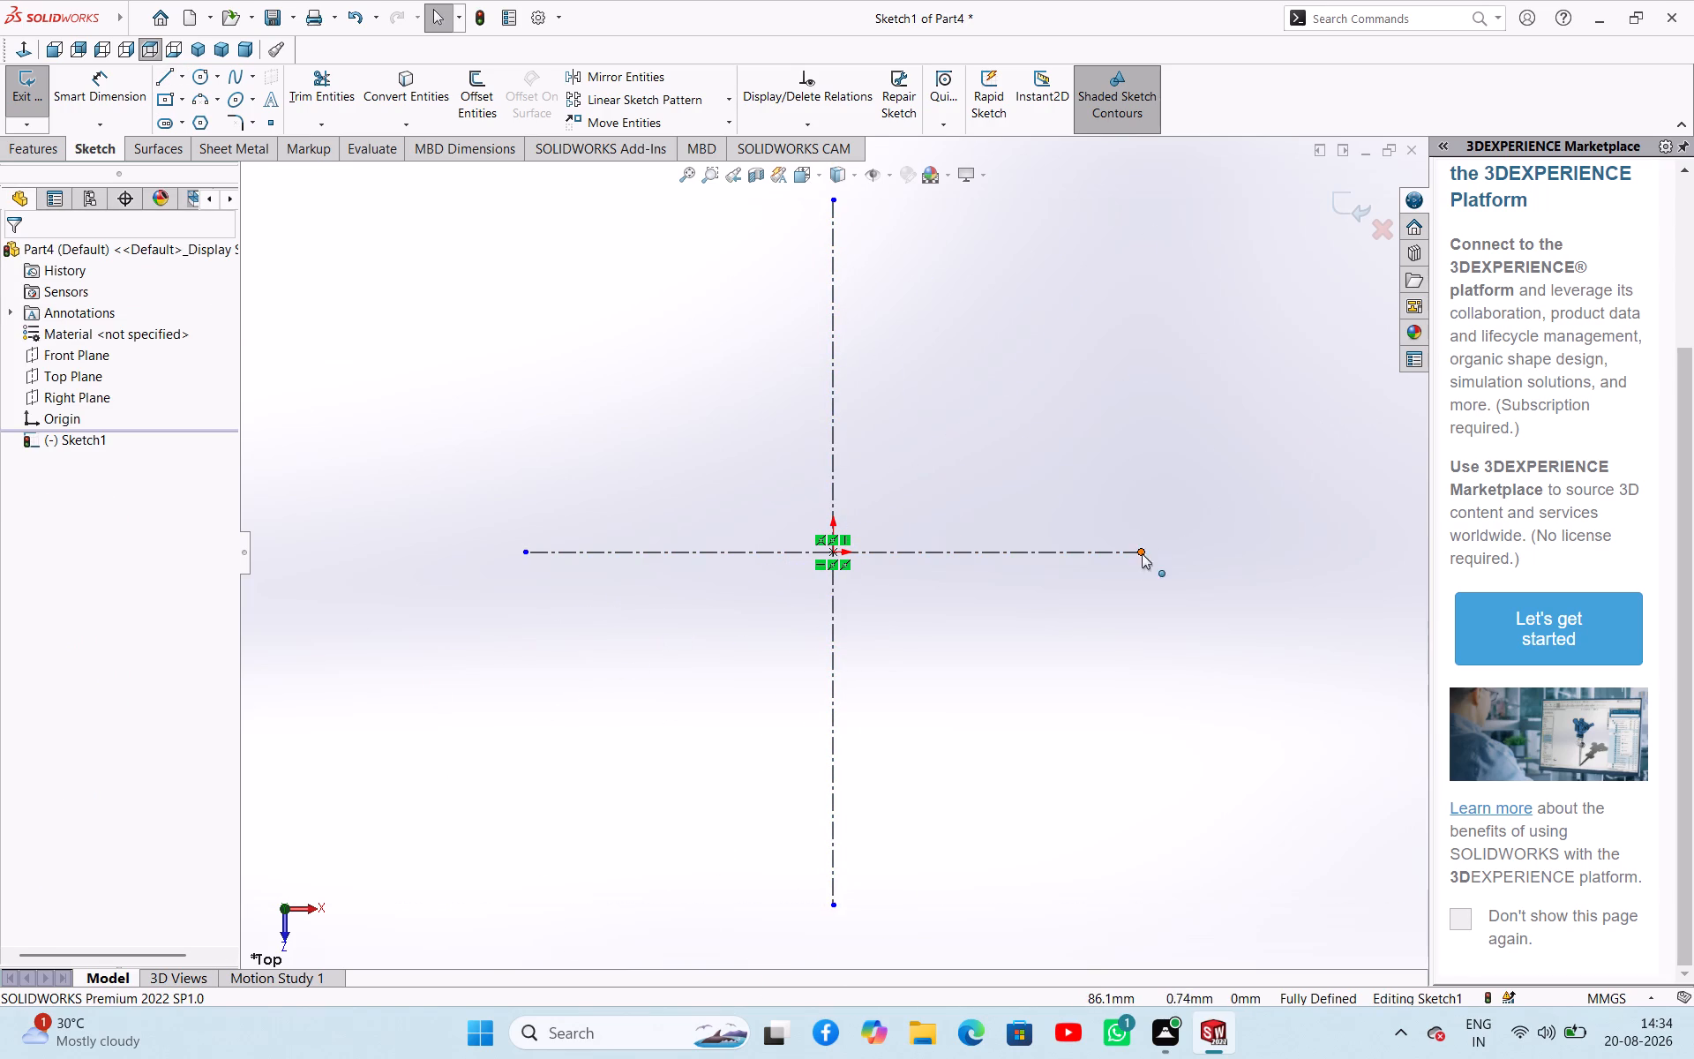
# Lengthen both centerlines symmetrically about the origin, the horizontal beyond 195 mm per side and the vertical to about 127 mm per side.
pyautogui.moveTo(1143, 552); pyautogui.dragTo(1555, 658)
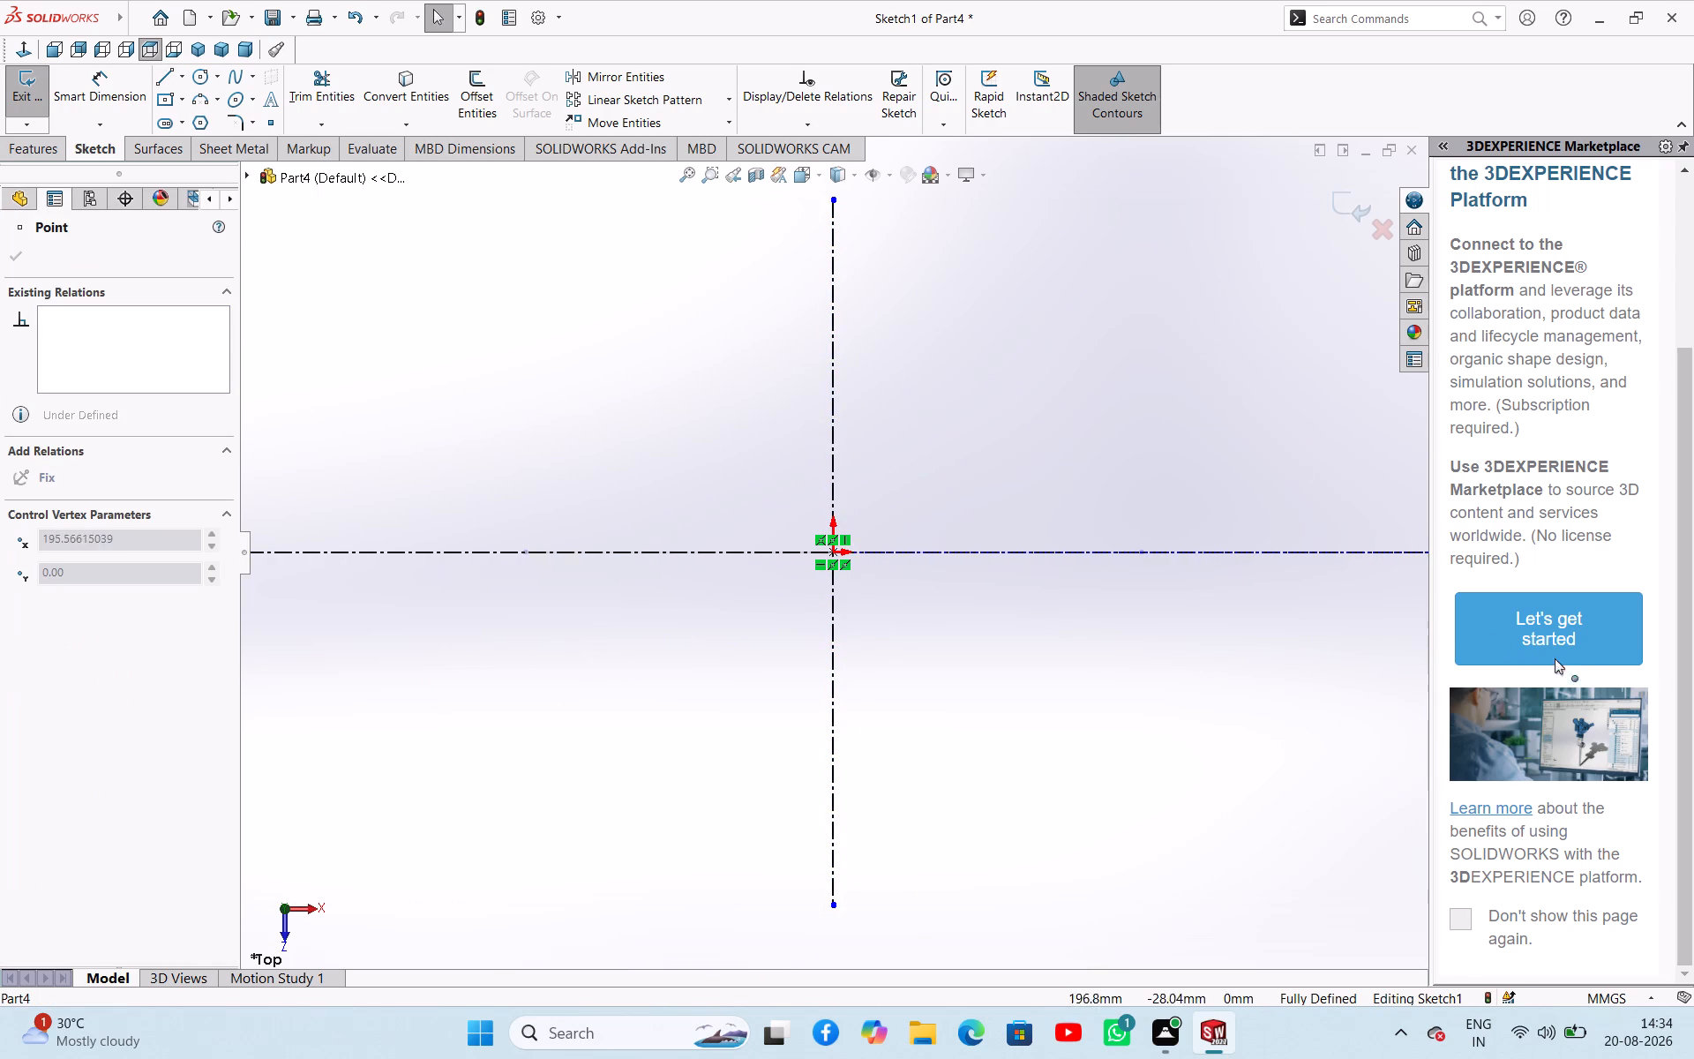
pyautogui.moveTo(1555, 658); pyautogui.dragTo(1693, 687)
pyautogui.click(1158, 609)
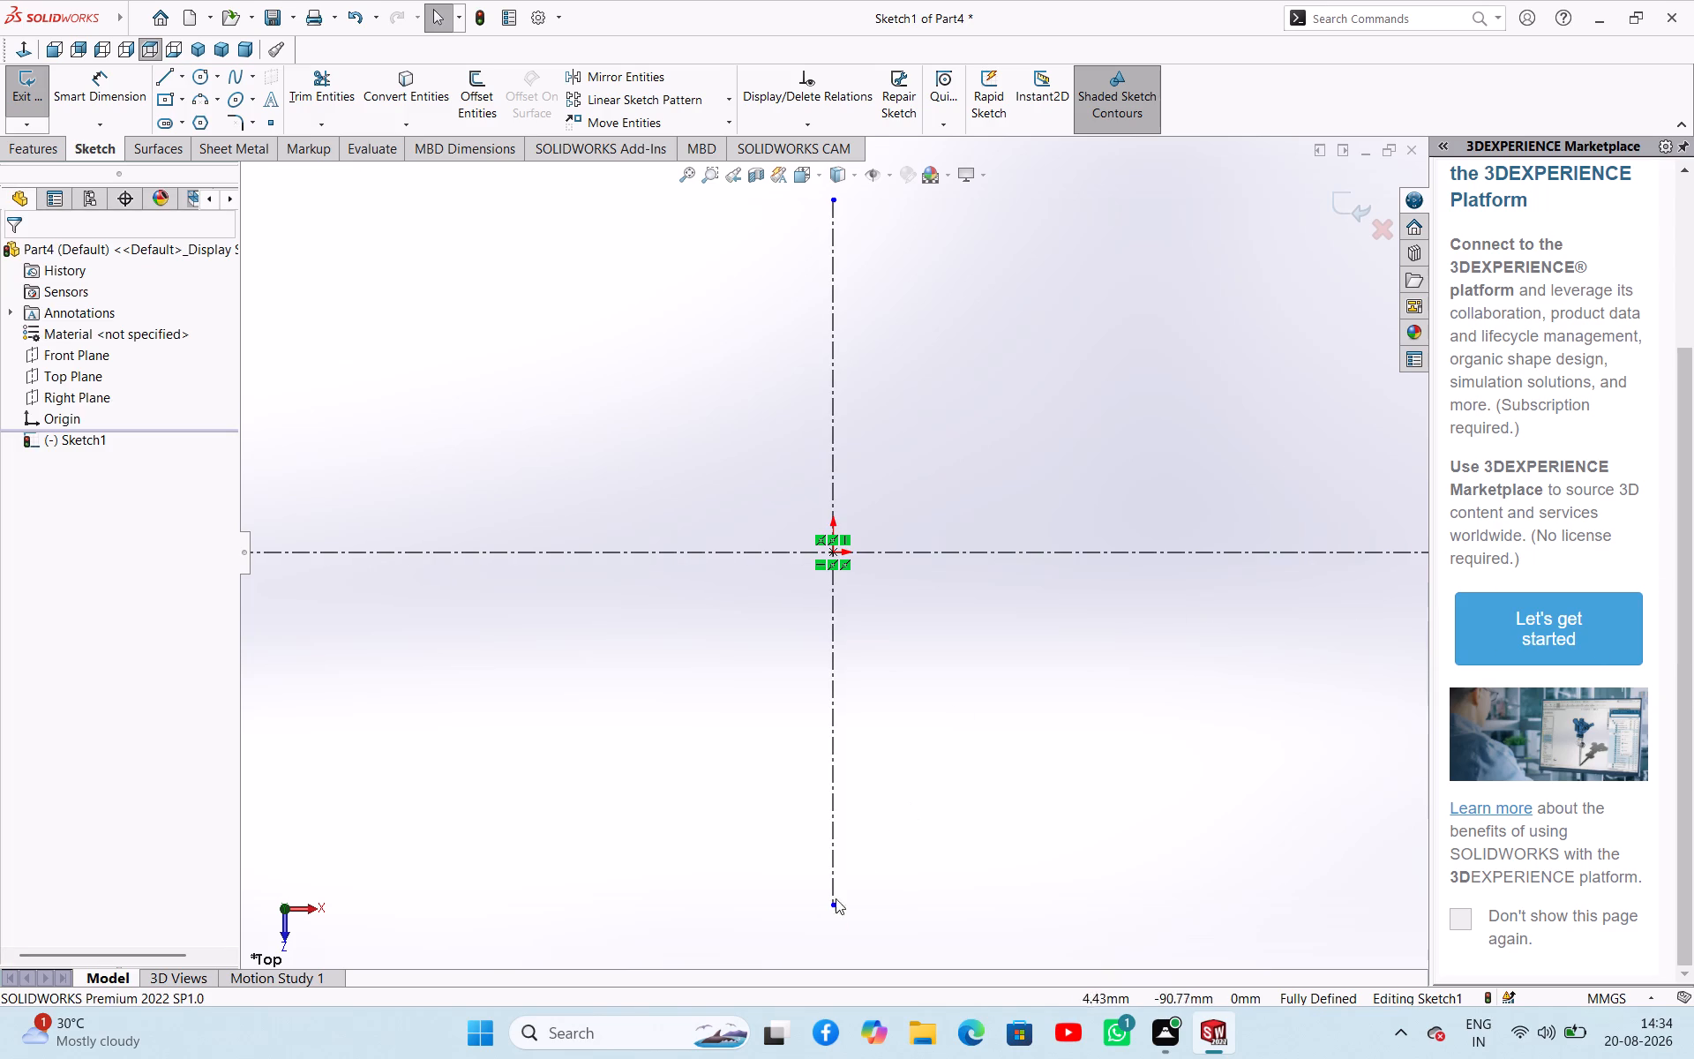
pyautogui.moveTo(829, 911); pyautogui.dragTo(823, 938)
pyautogui.moveTo(833, 909); pyautogui.dragTo(832, 966)
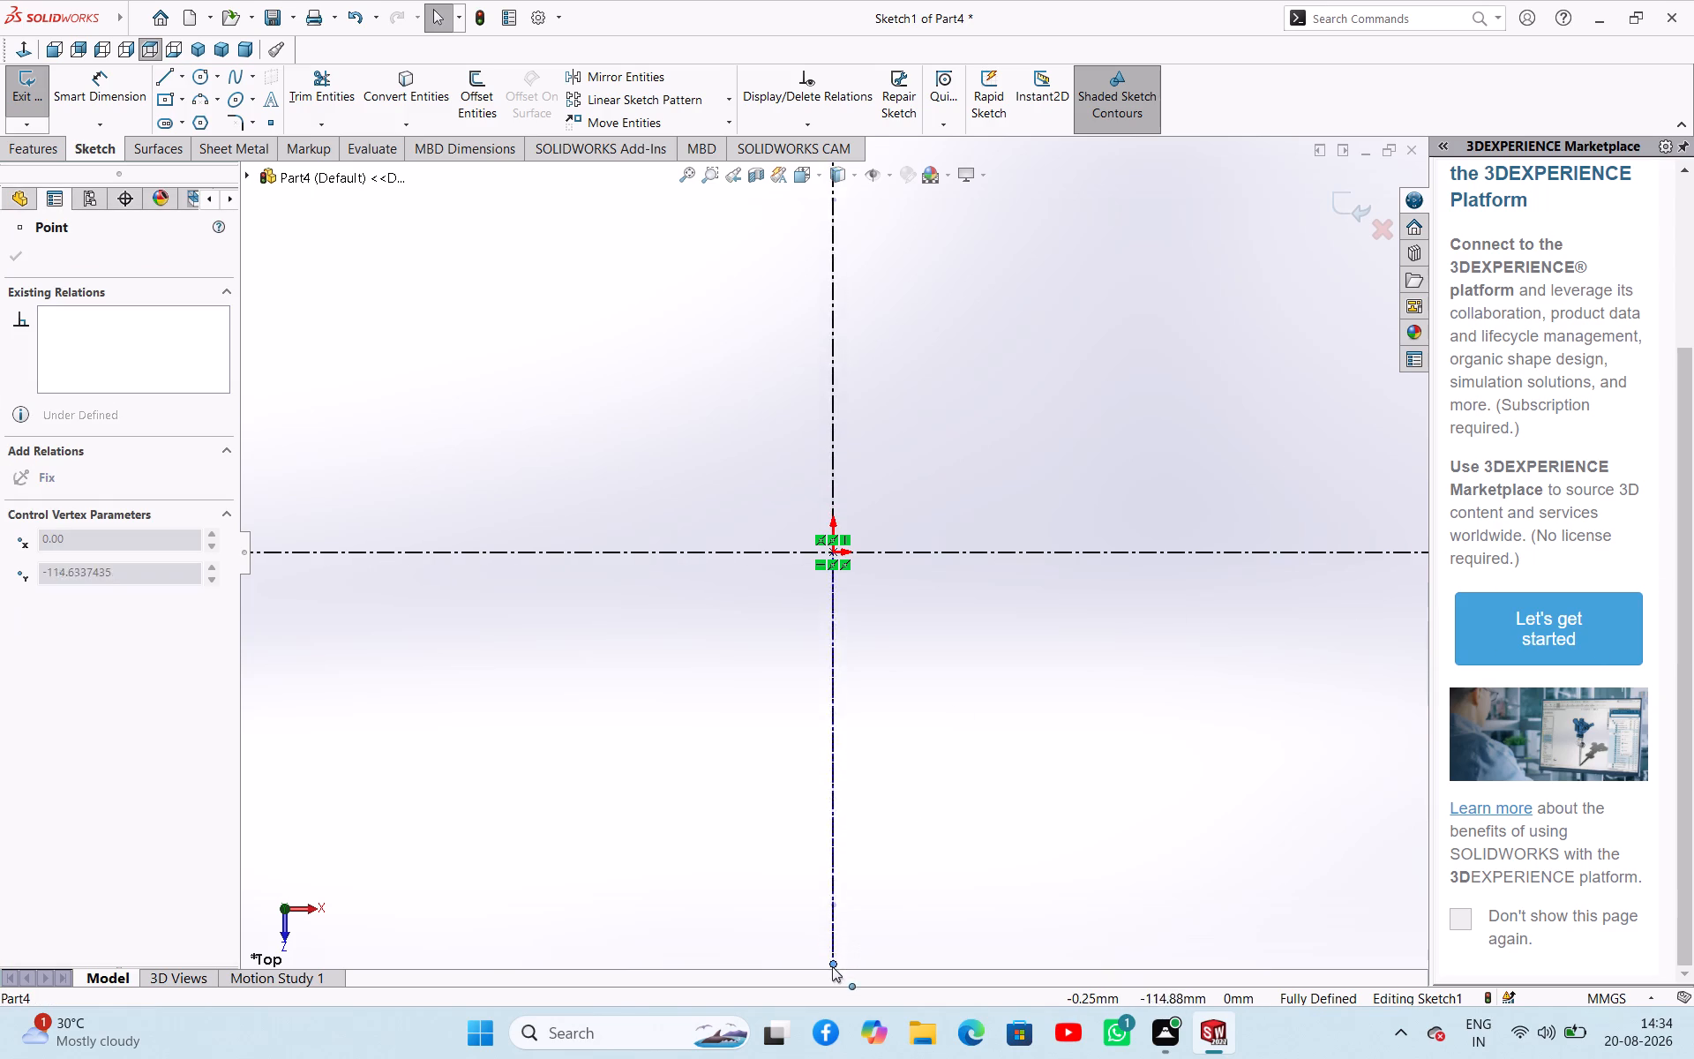
pyautogui.moveTo(832, 966); pyautogui.dragTo(840, 1010)
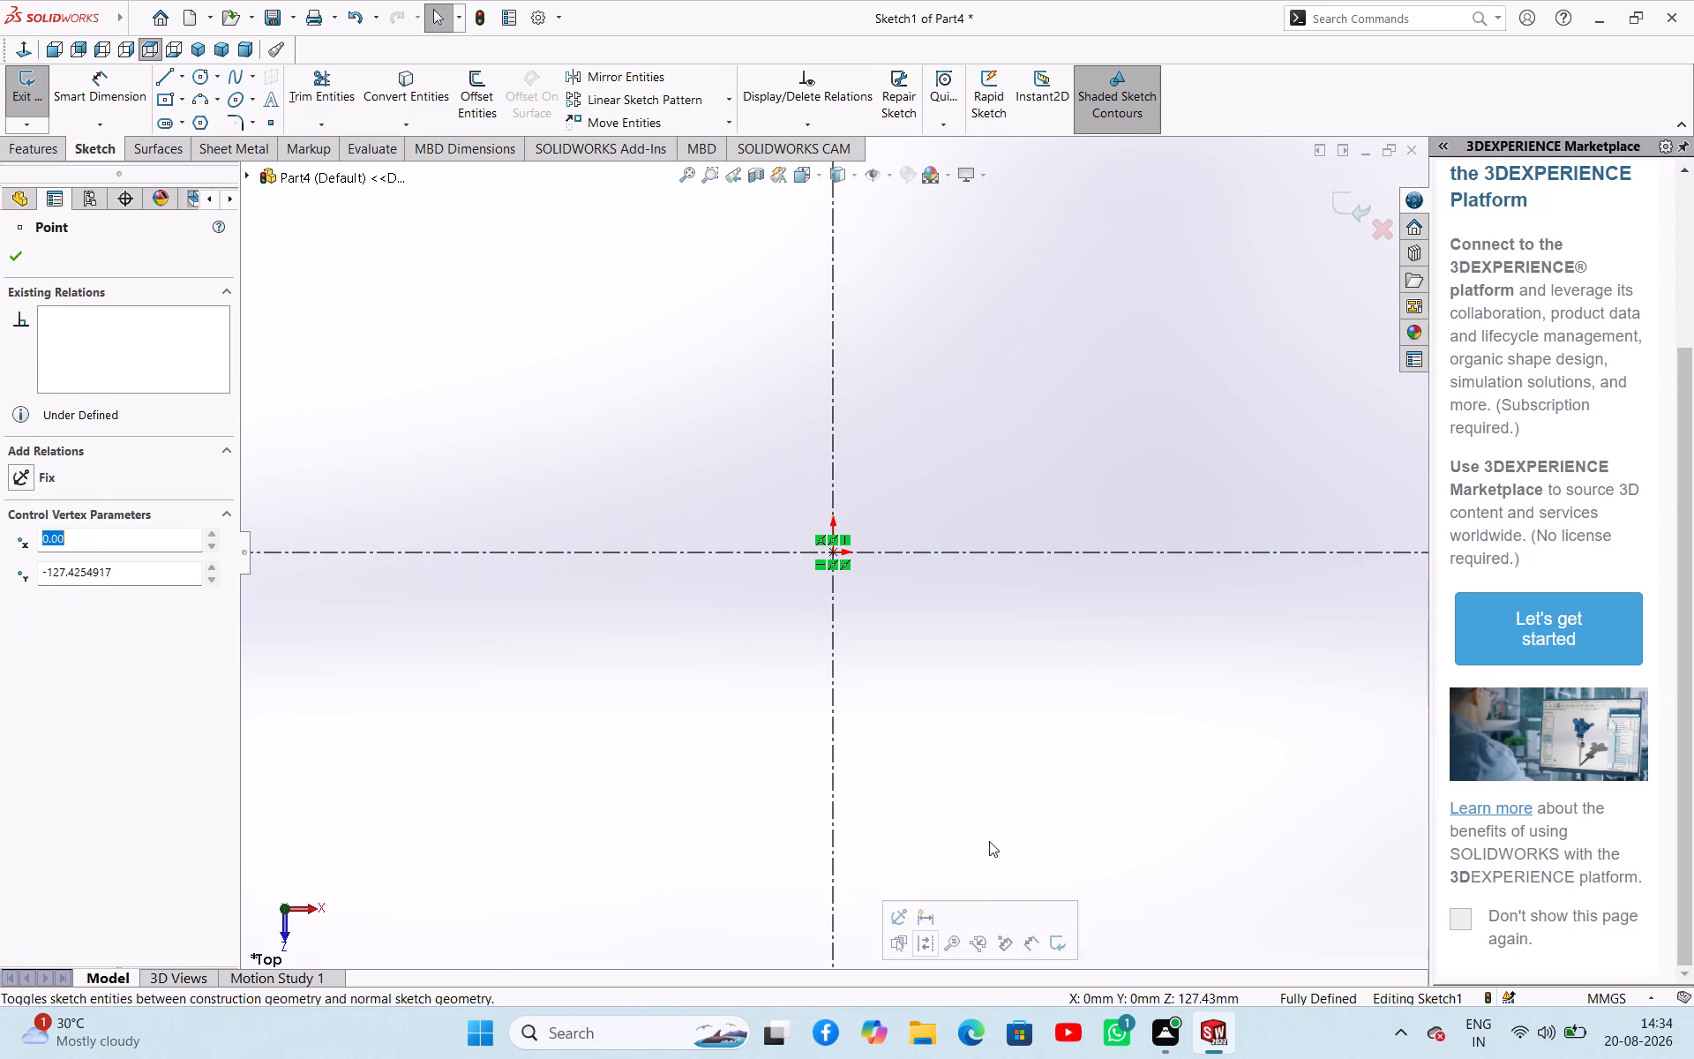
pyautogui.click(989, 841)
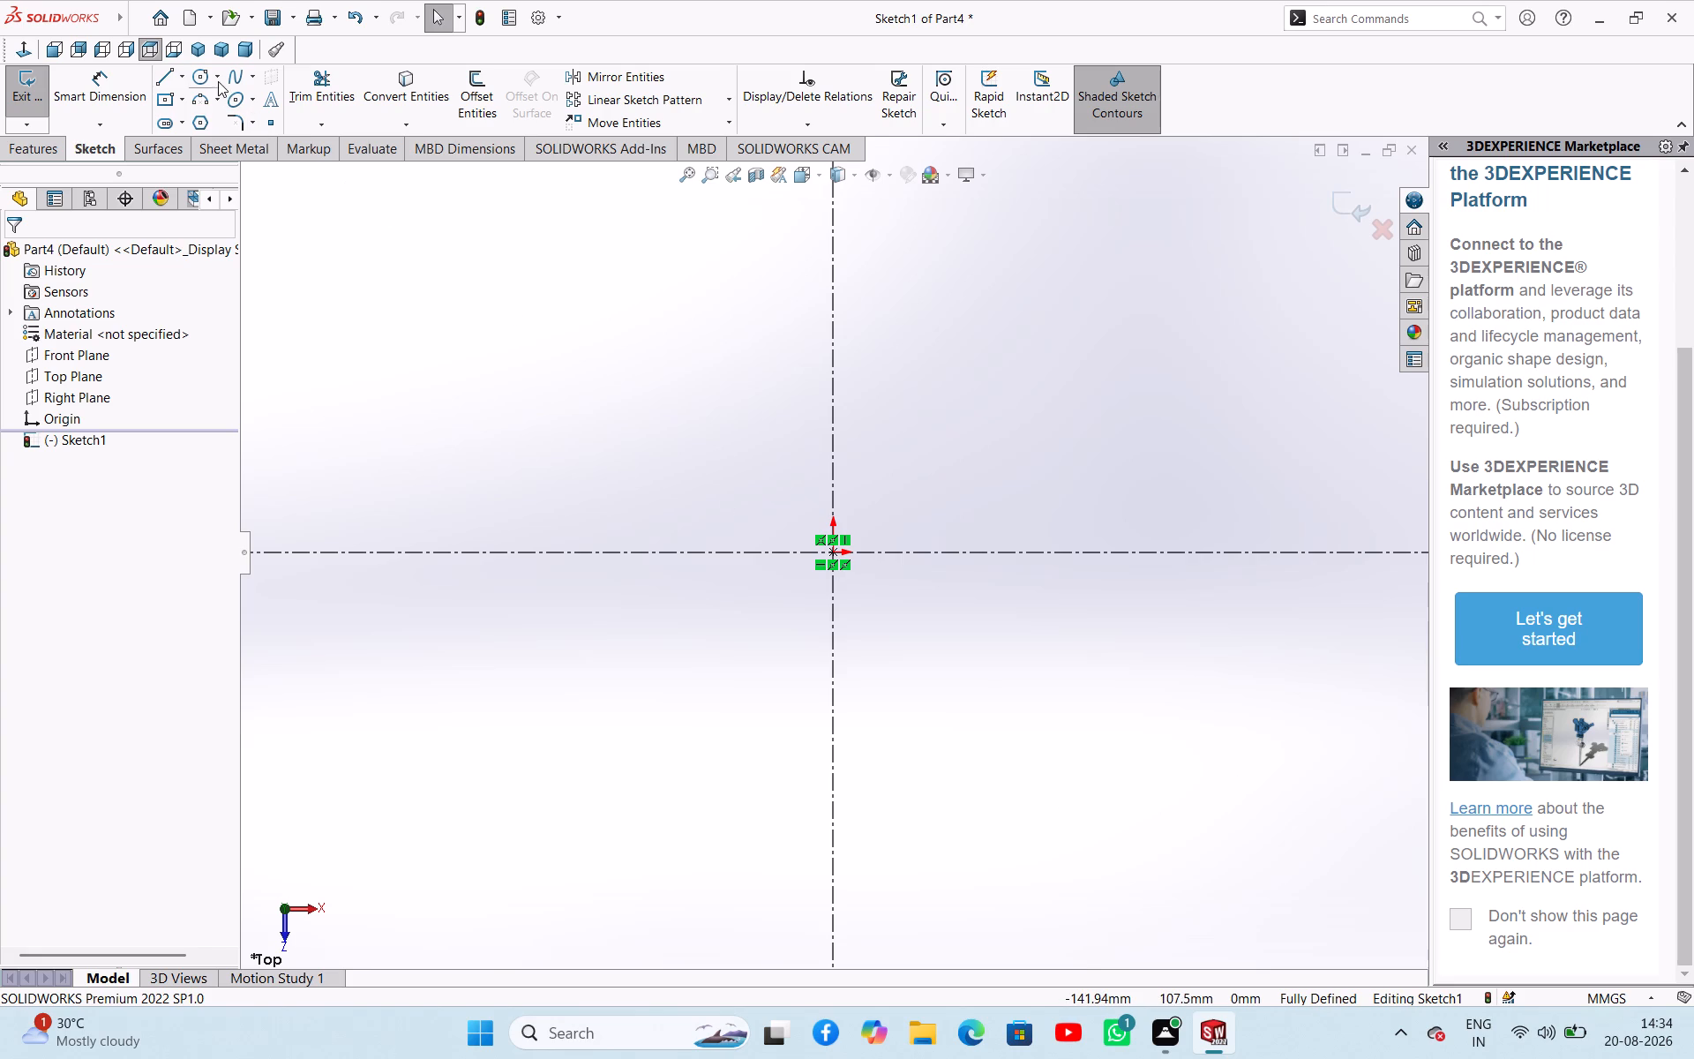
# Draw two concentric circles centred on the origin, the inner one with a radius of about 23 mm.
pyautogui.click(196, 71)
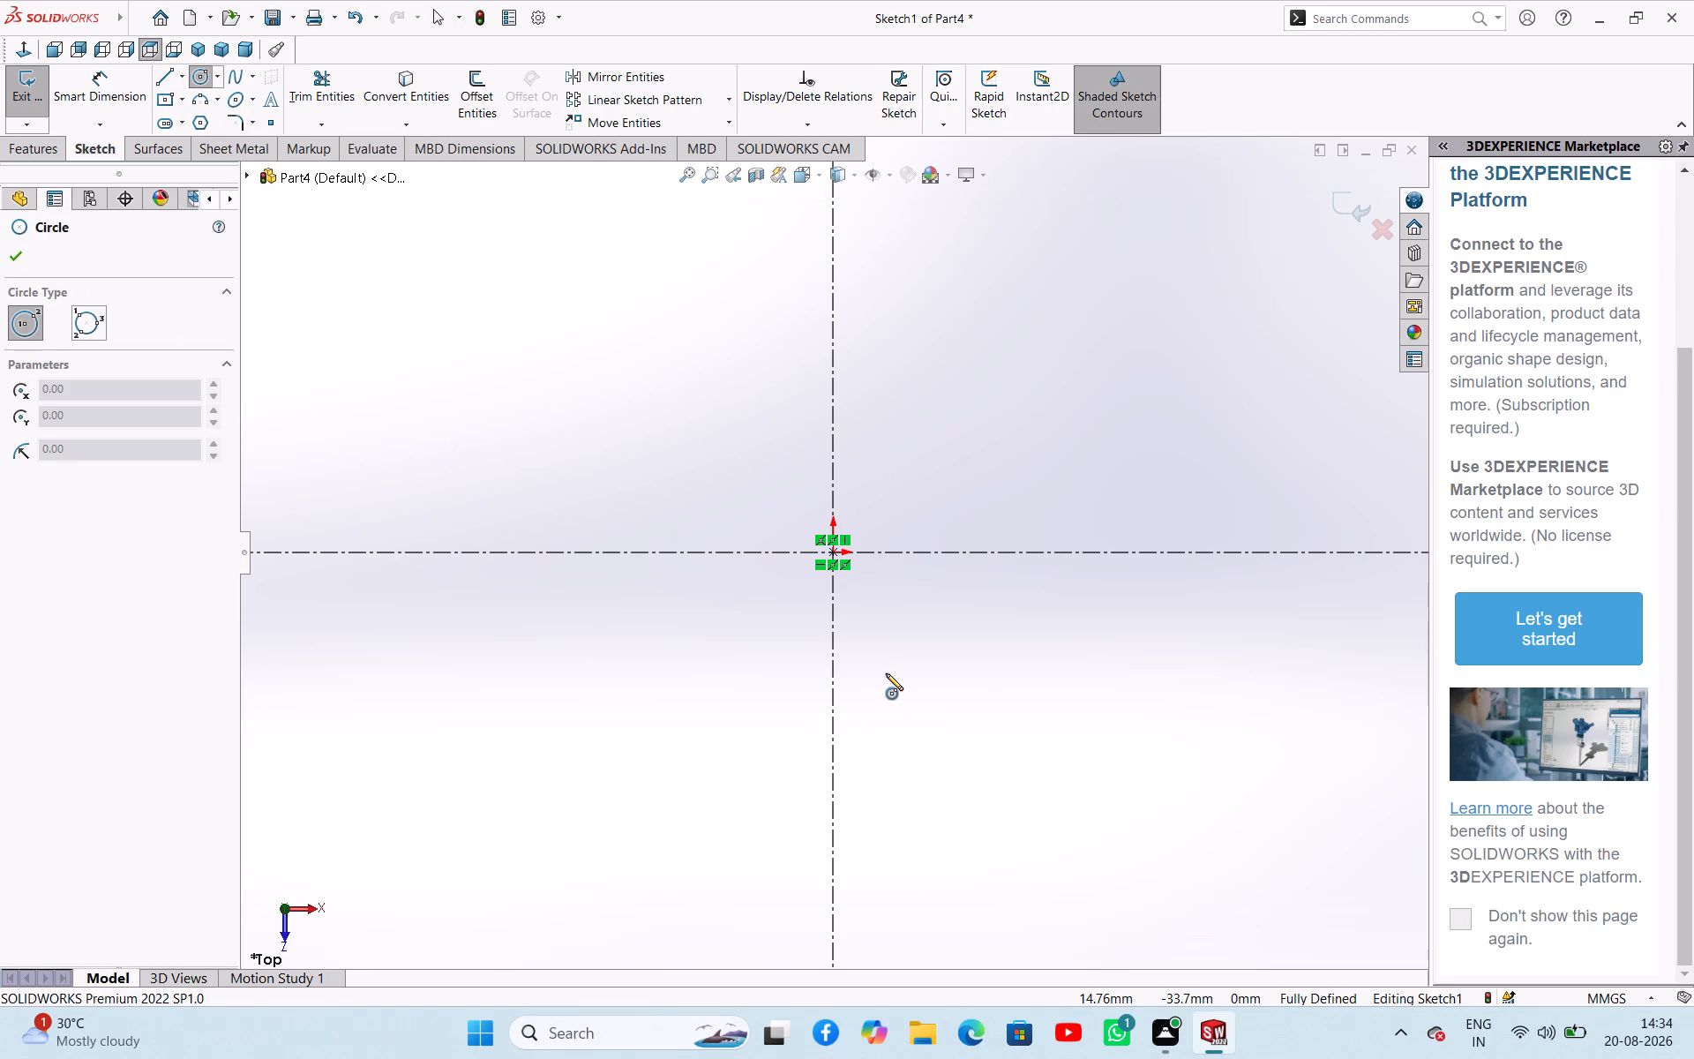
pyautogui.click(833, 553)
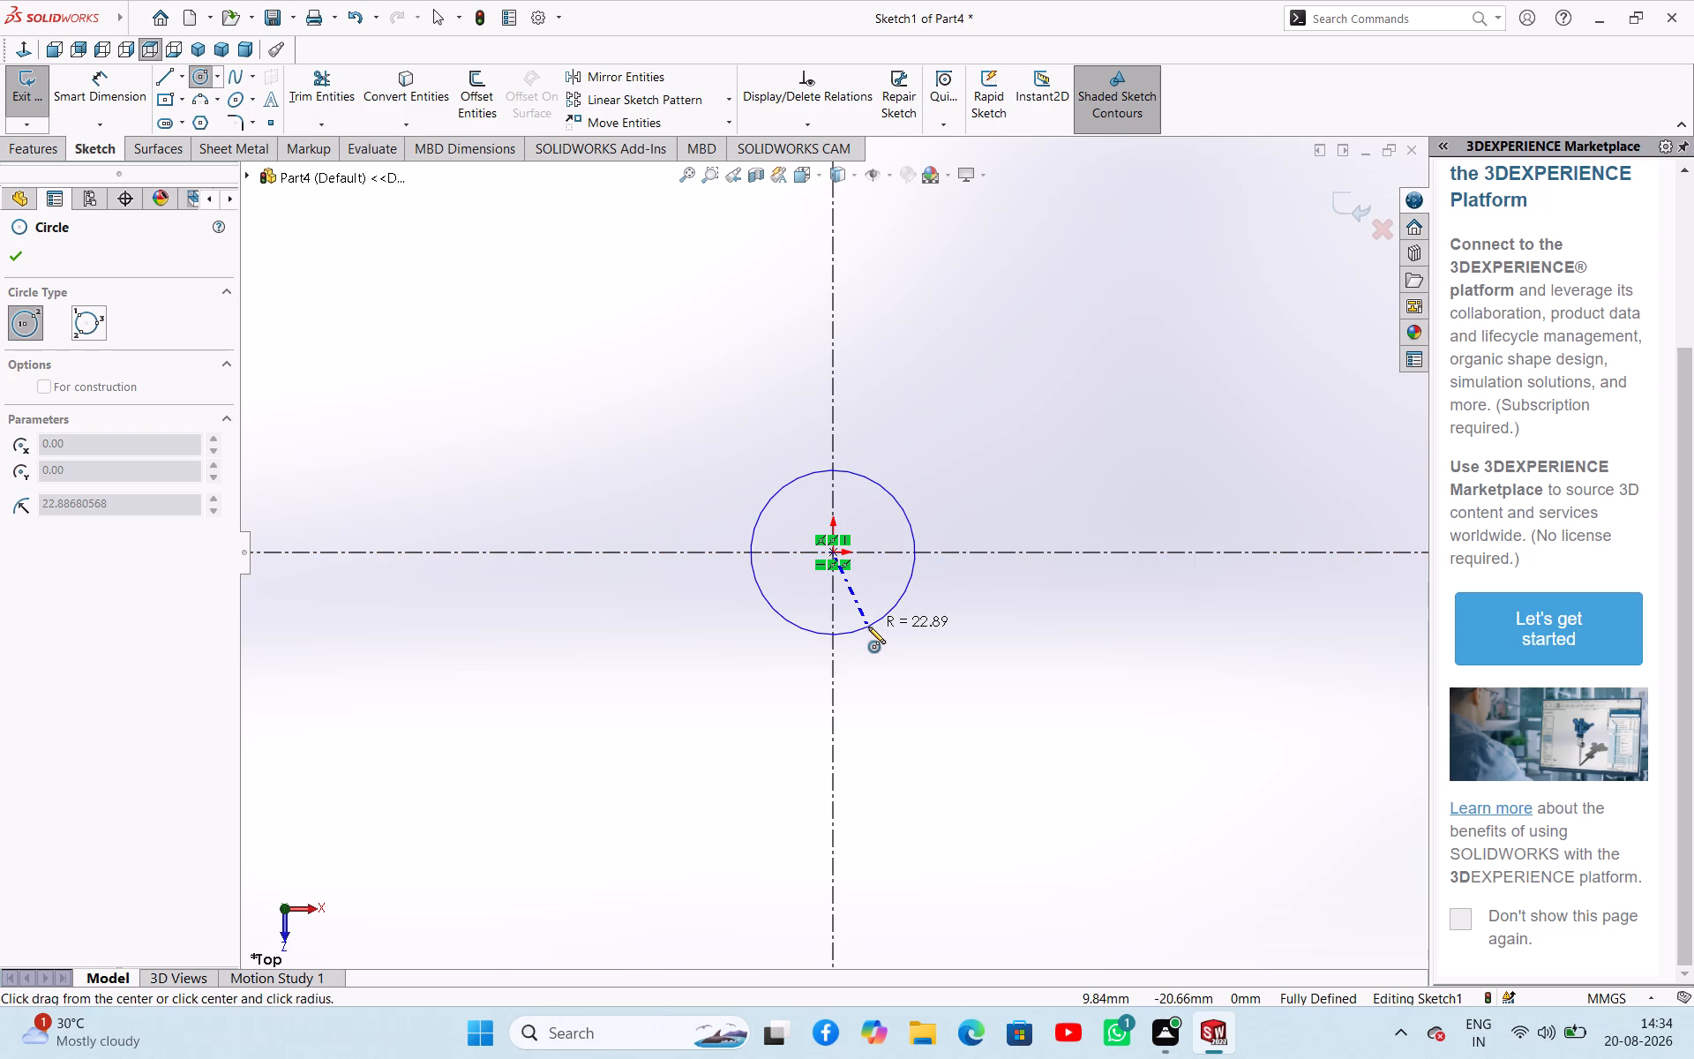
pyautogui.click(868, 627)
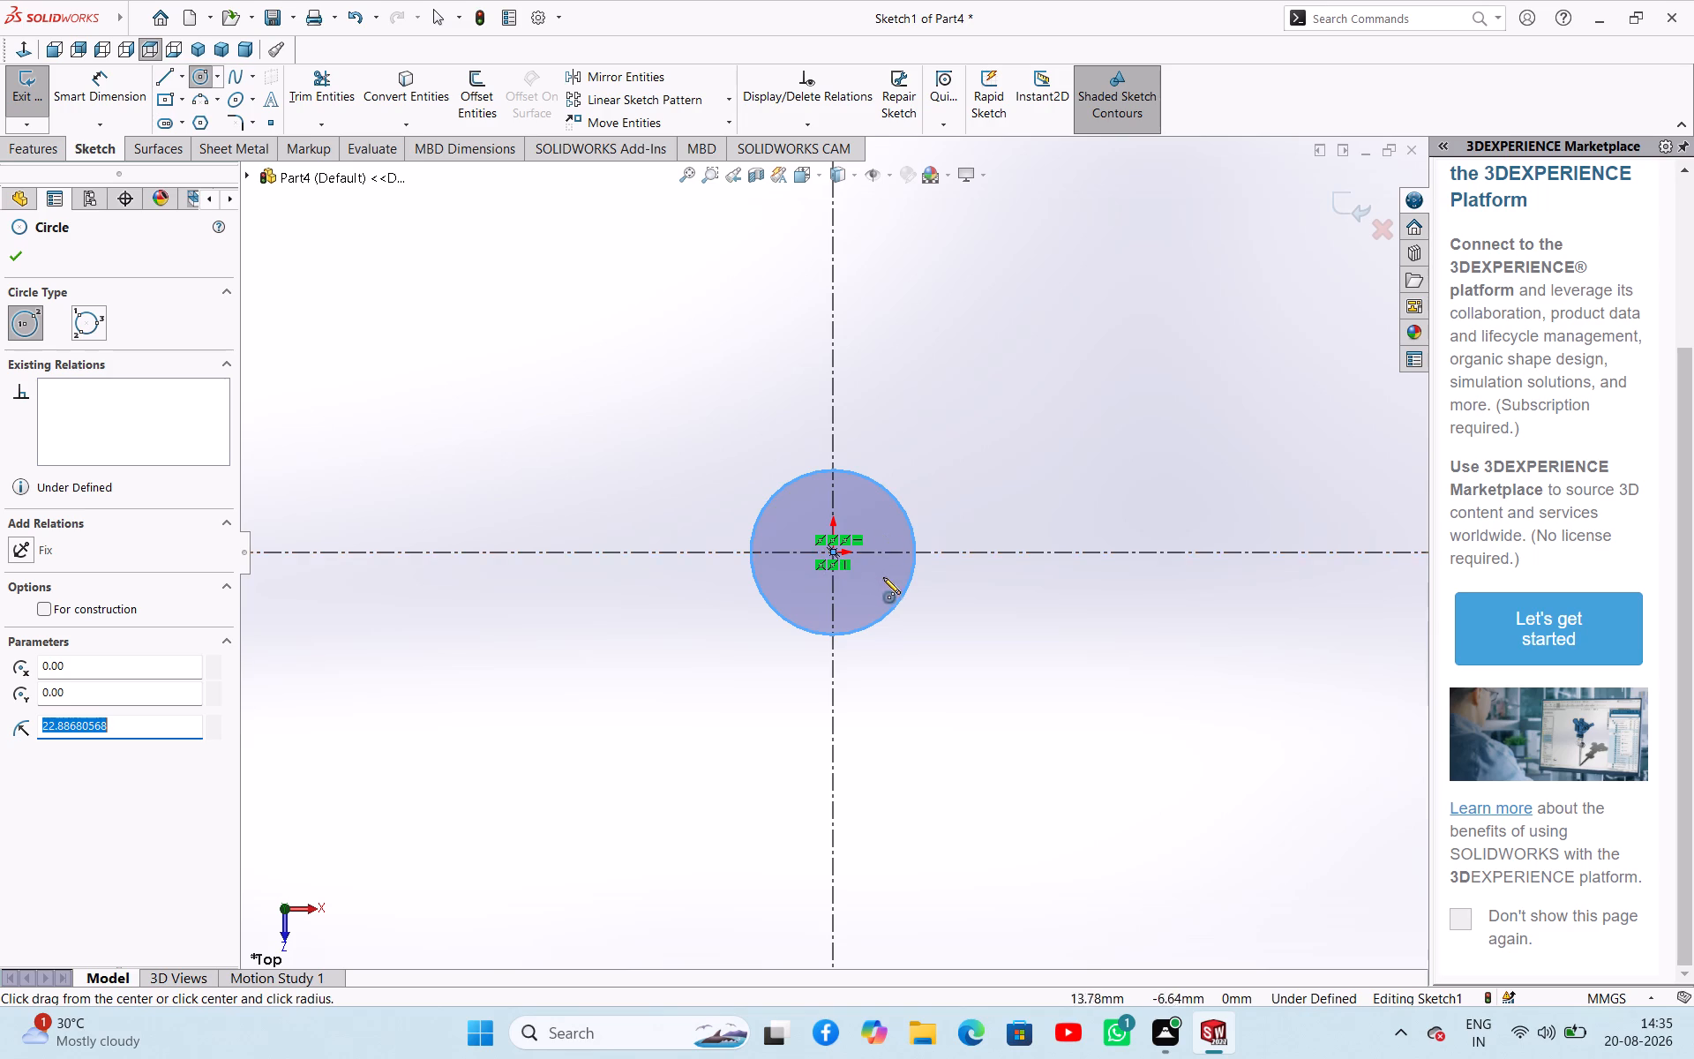
pyautogui.click(836, 552)
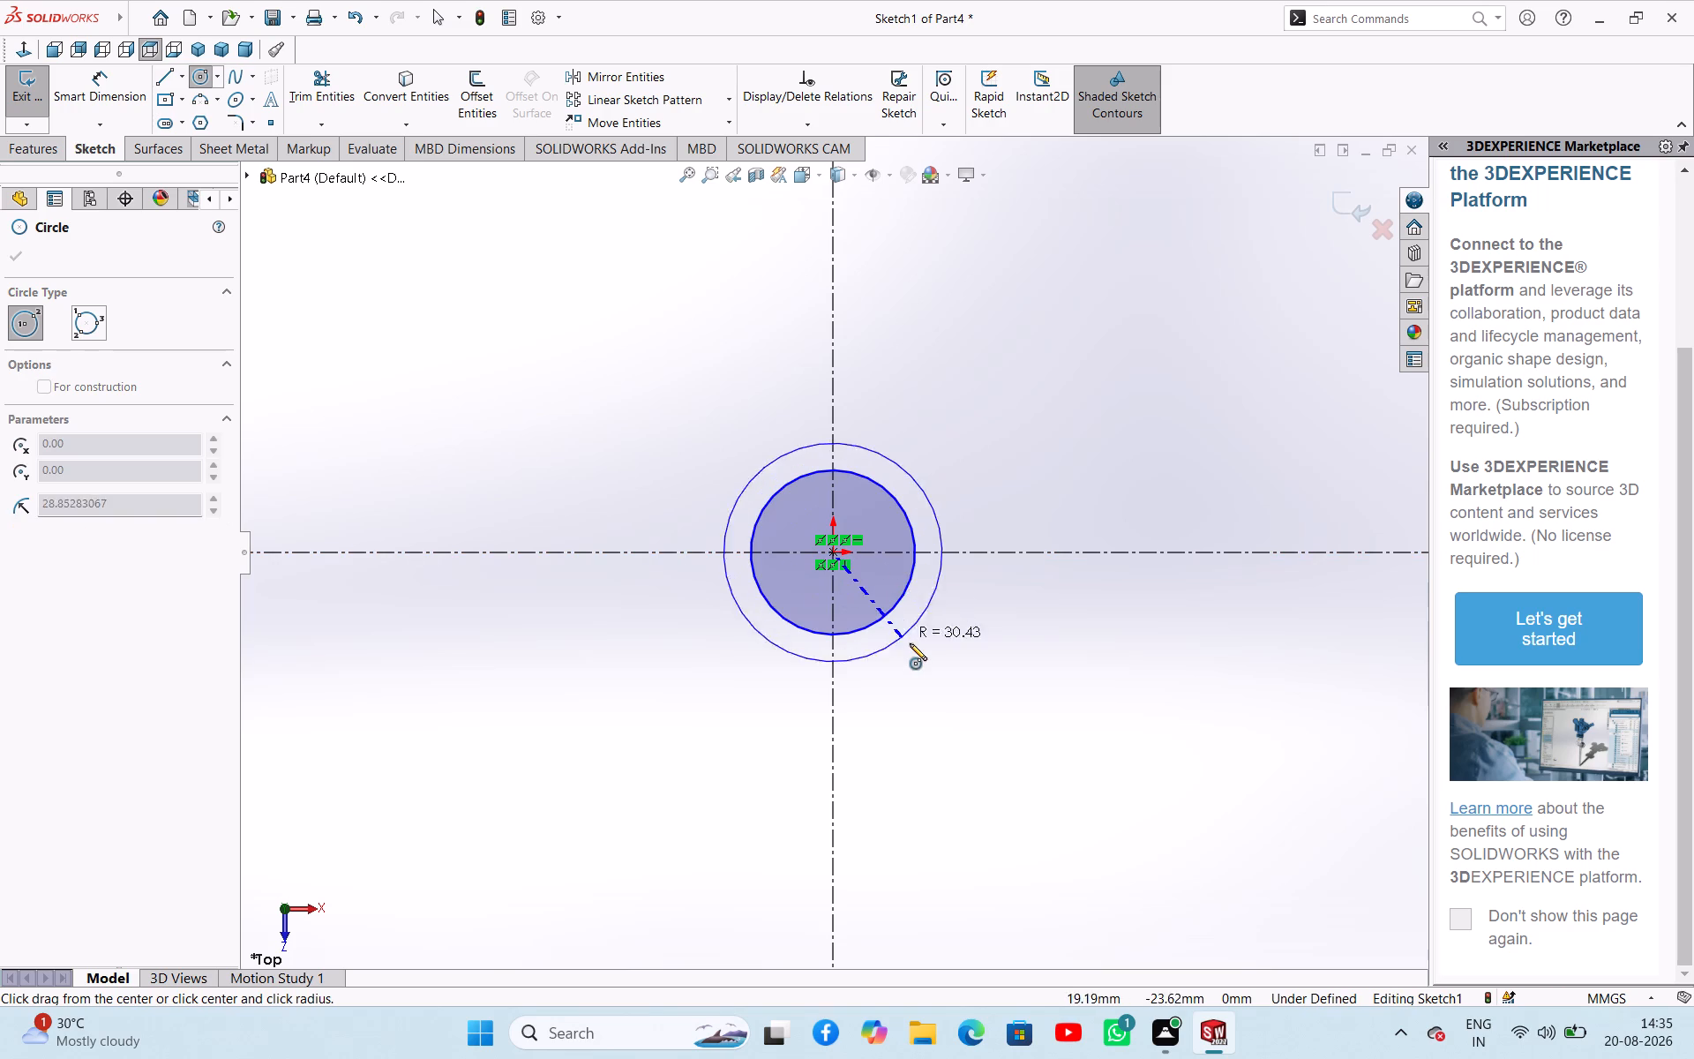
pyautogui.click(917, 646)
pyautogui.rightClick(1003, 653)
pyautogui.click(1015, 661)
# Dimension the inner circle's diameter and set it to 20 mm.
pyautogui.moveTo(1023, 670); pyautogui.dragTo(1045, 354, button='right')
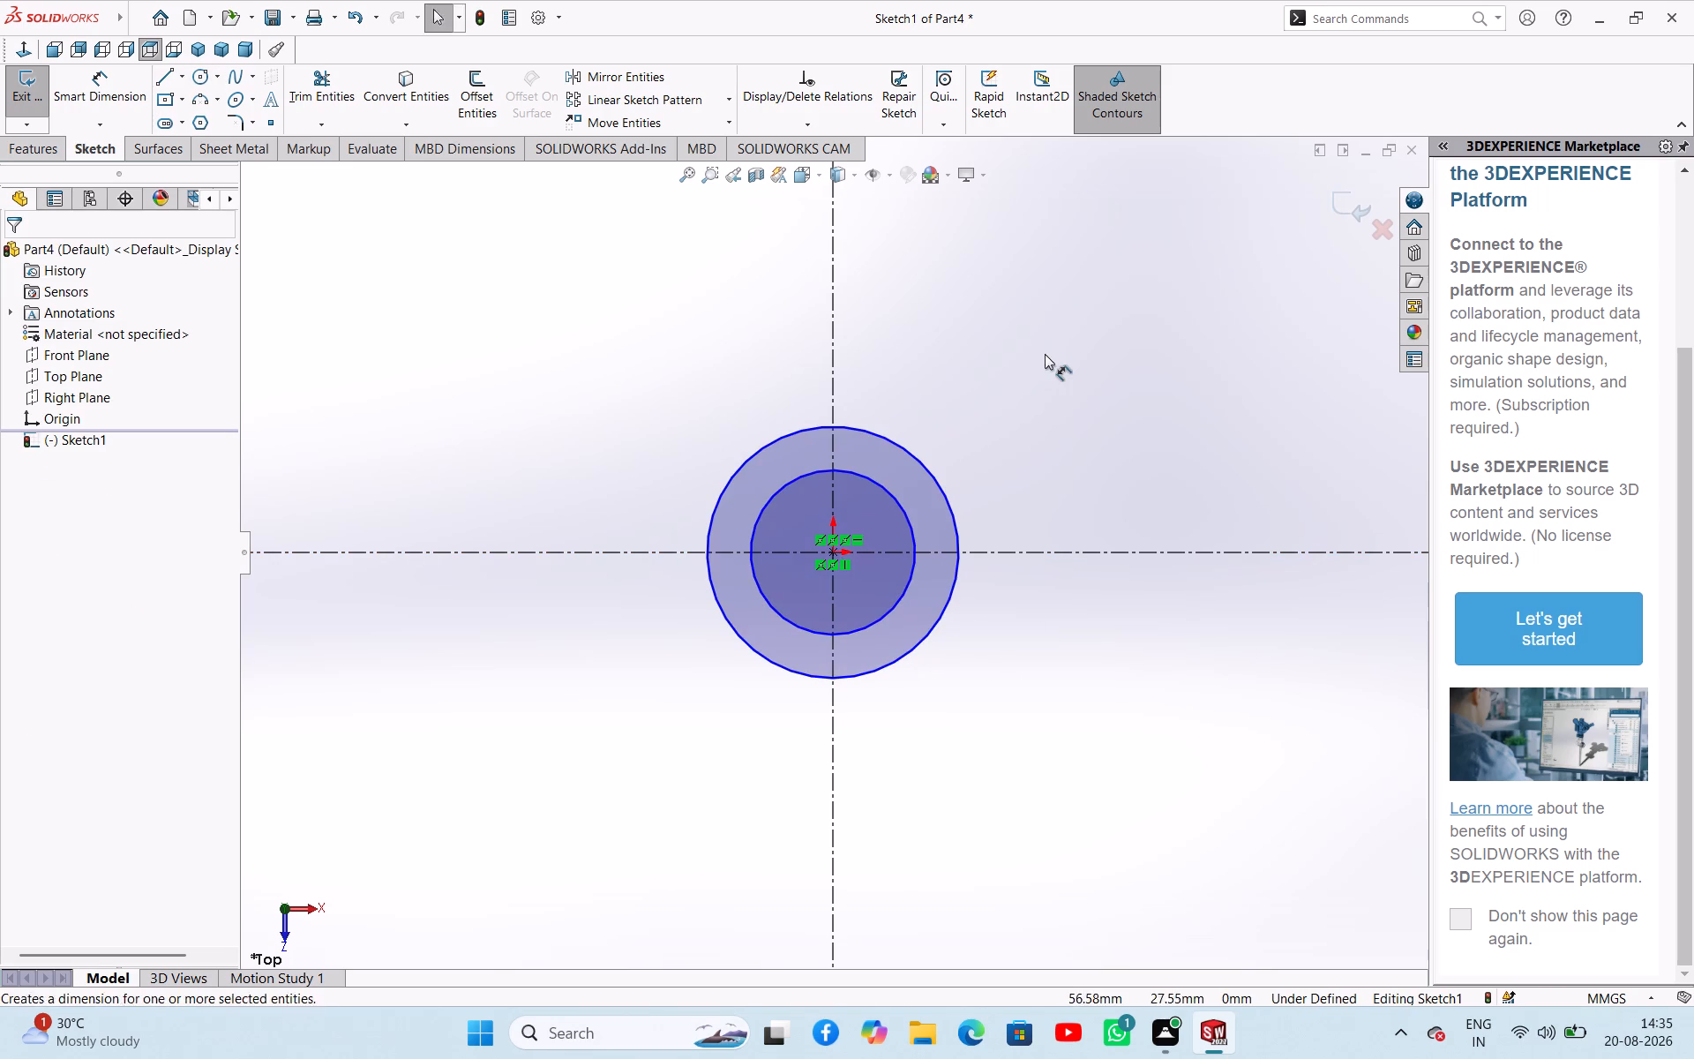
pyautogui.moveTo(1045, 354); pyautogui.dragTo(1045, 352, button='right')
pyautogui.click(905, 507)
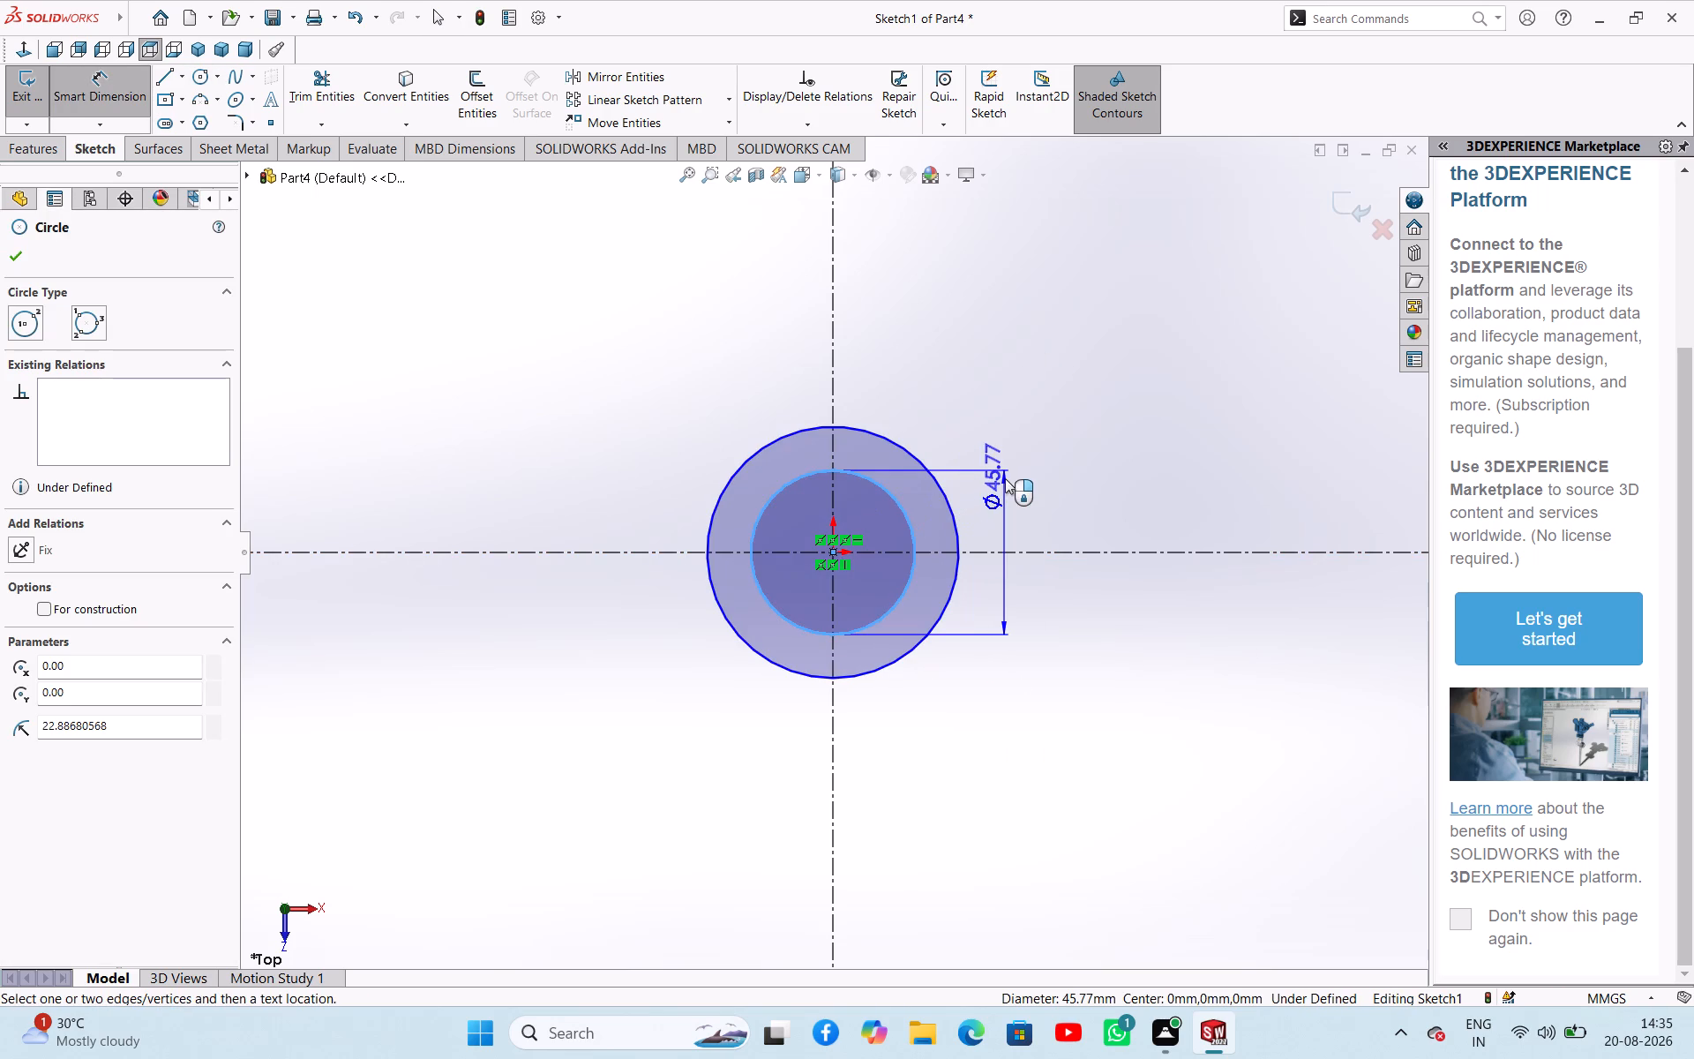
pyautogui.click(1005, 478)
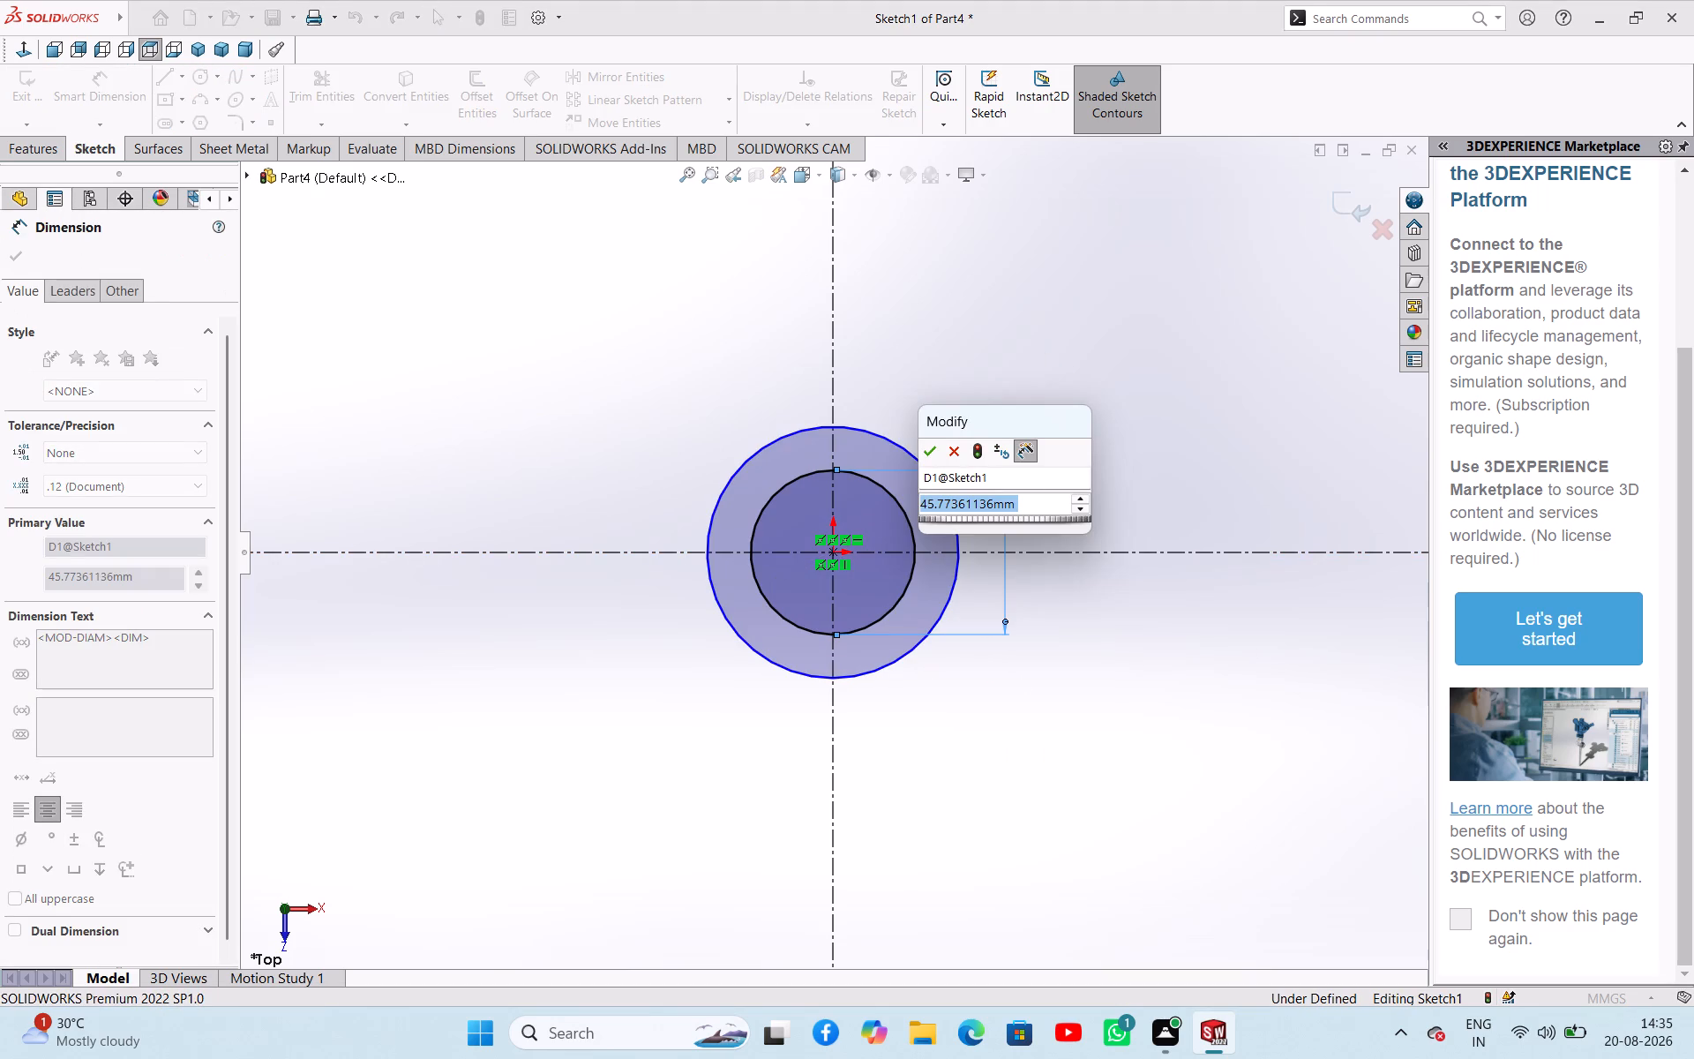
pyautogui.write('20')
pyautogui.press('Return')
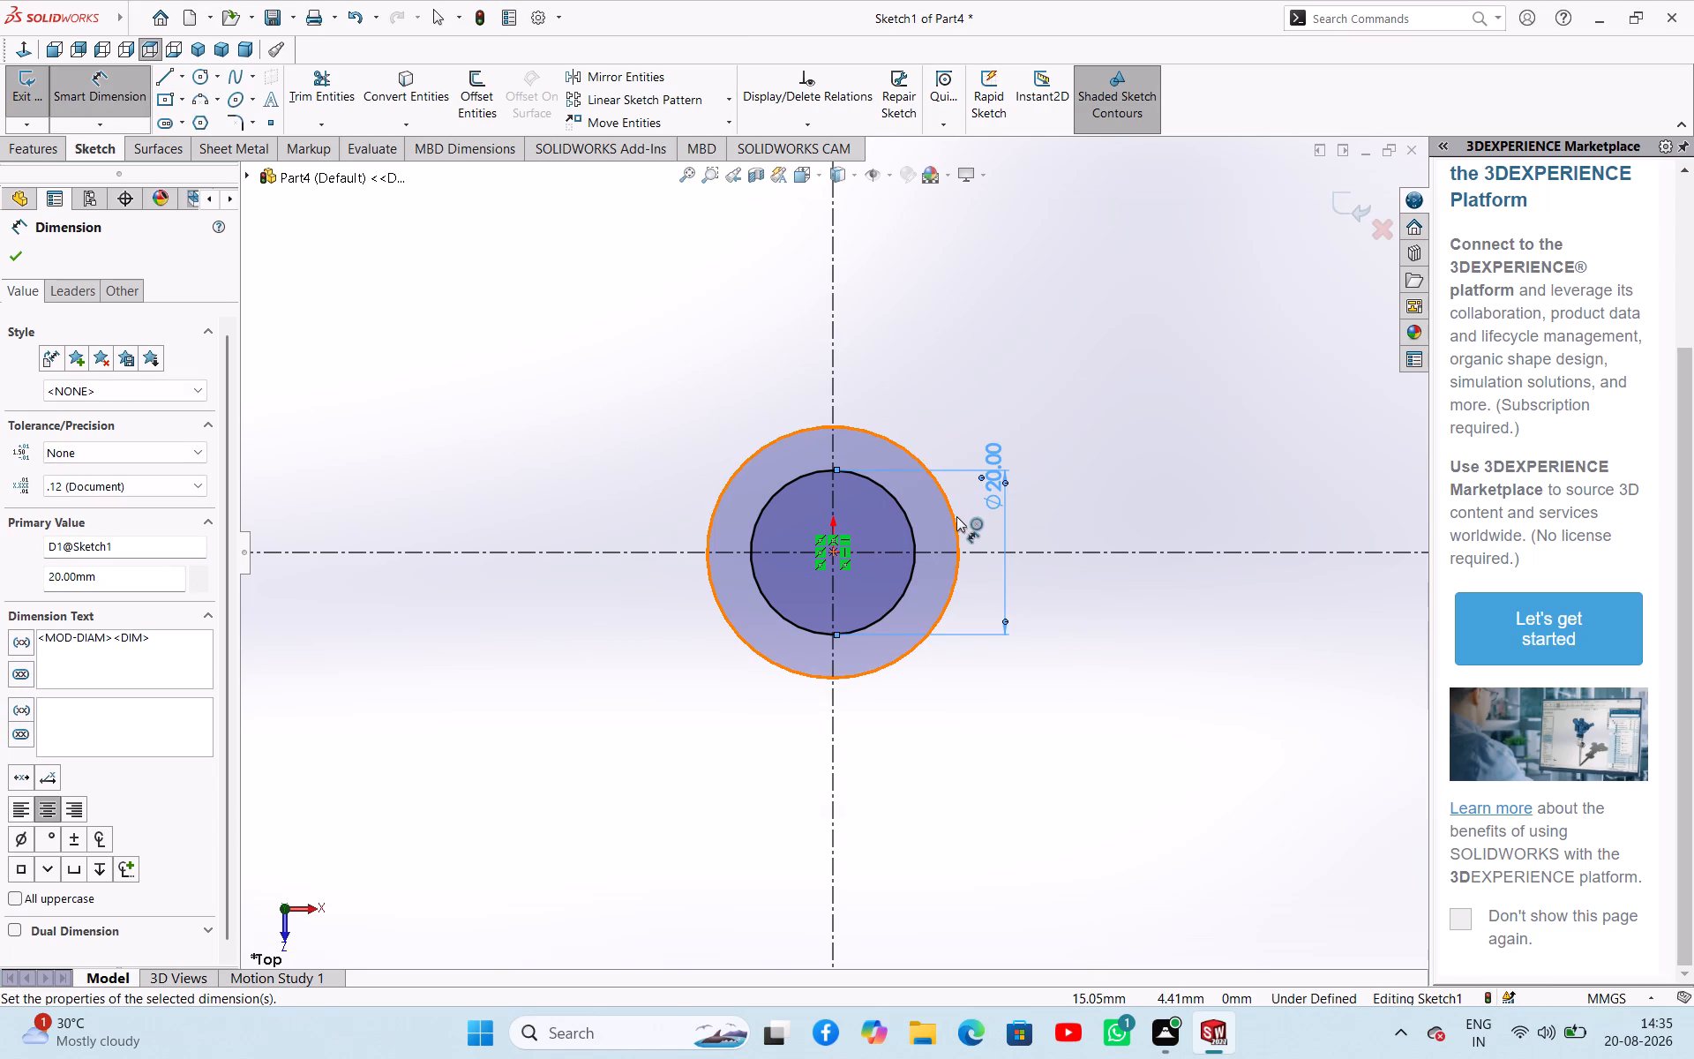
# Dimension the outer circle's diameter and set it to 30 mm.
pyautogui.click(956, 516)
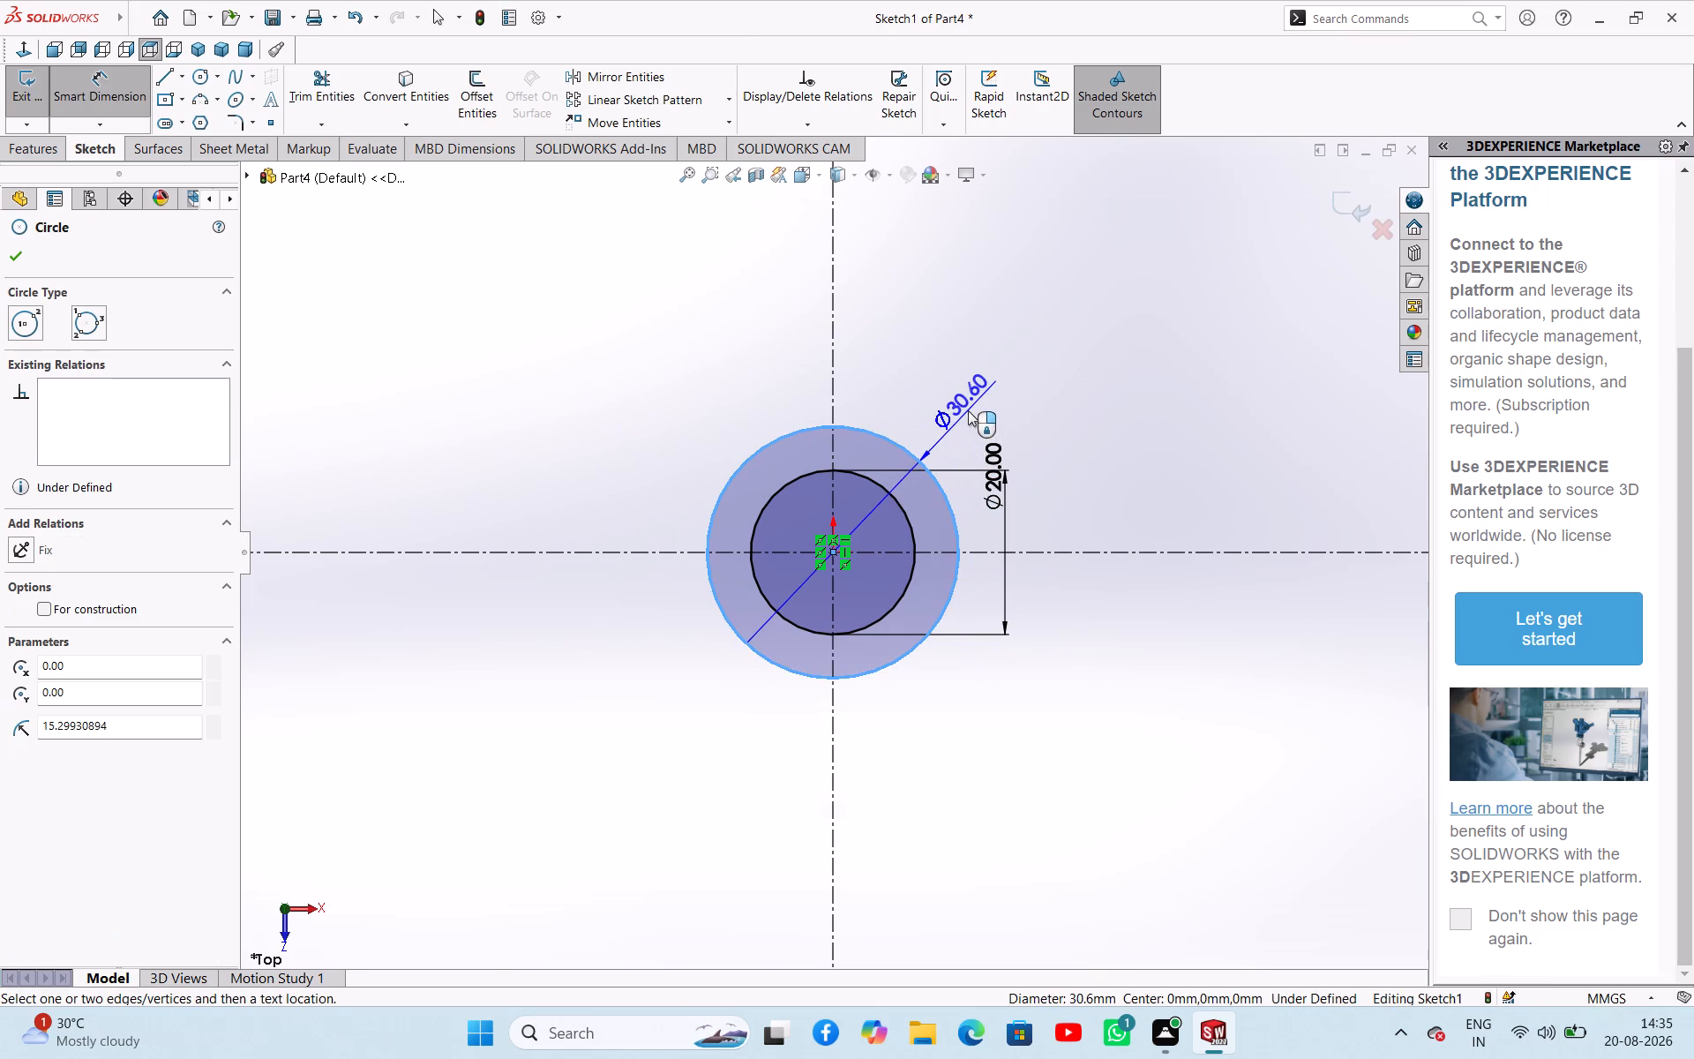
pyautogui.moveTo(968, 410); pyautogui.dragTo(969, 394)
pyautogui.write('30')
pyautogui.press('Return')
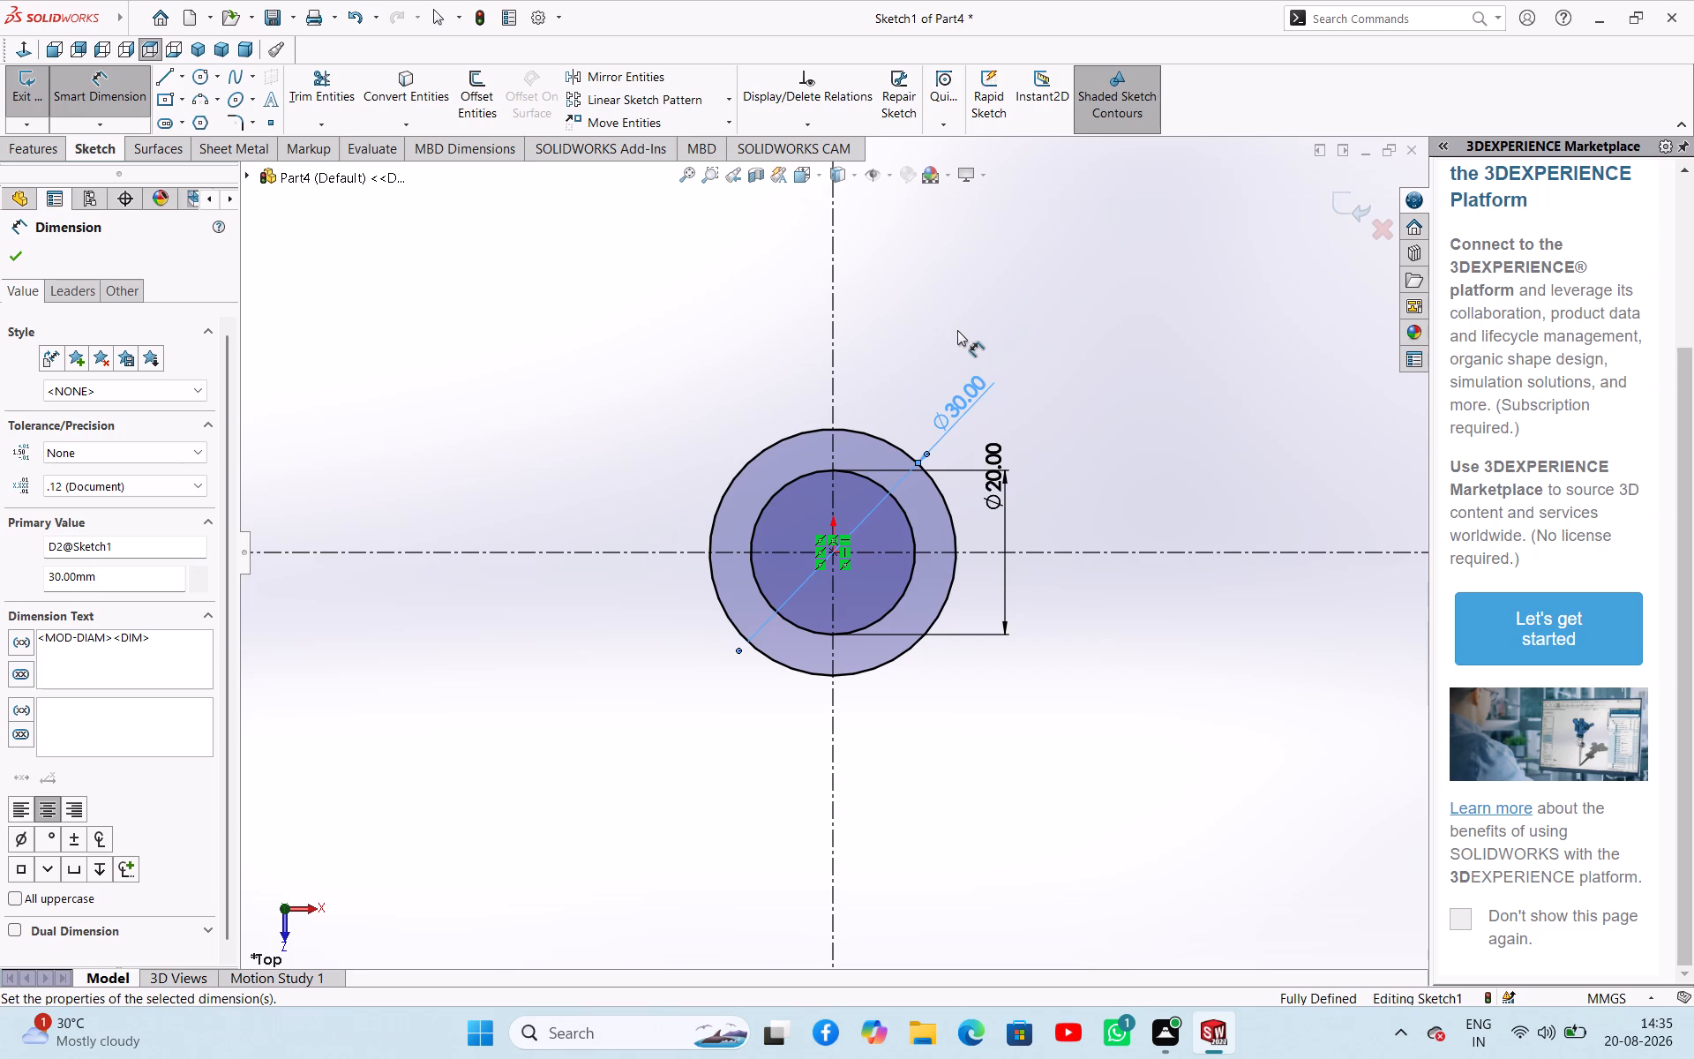
pyautogui.scroll(4, 851, 394)
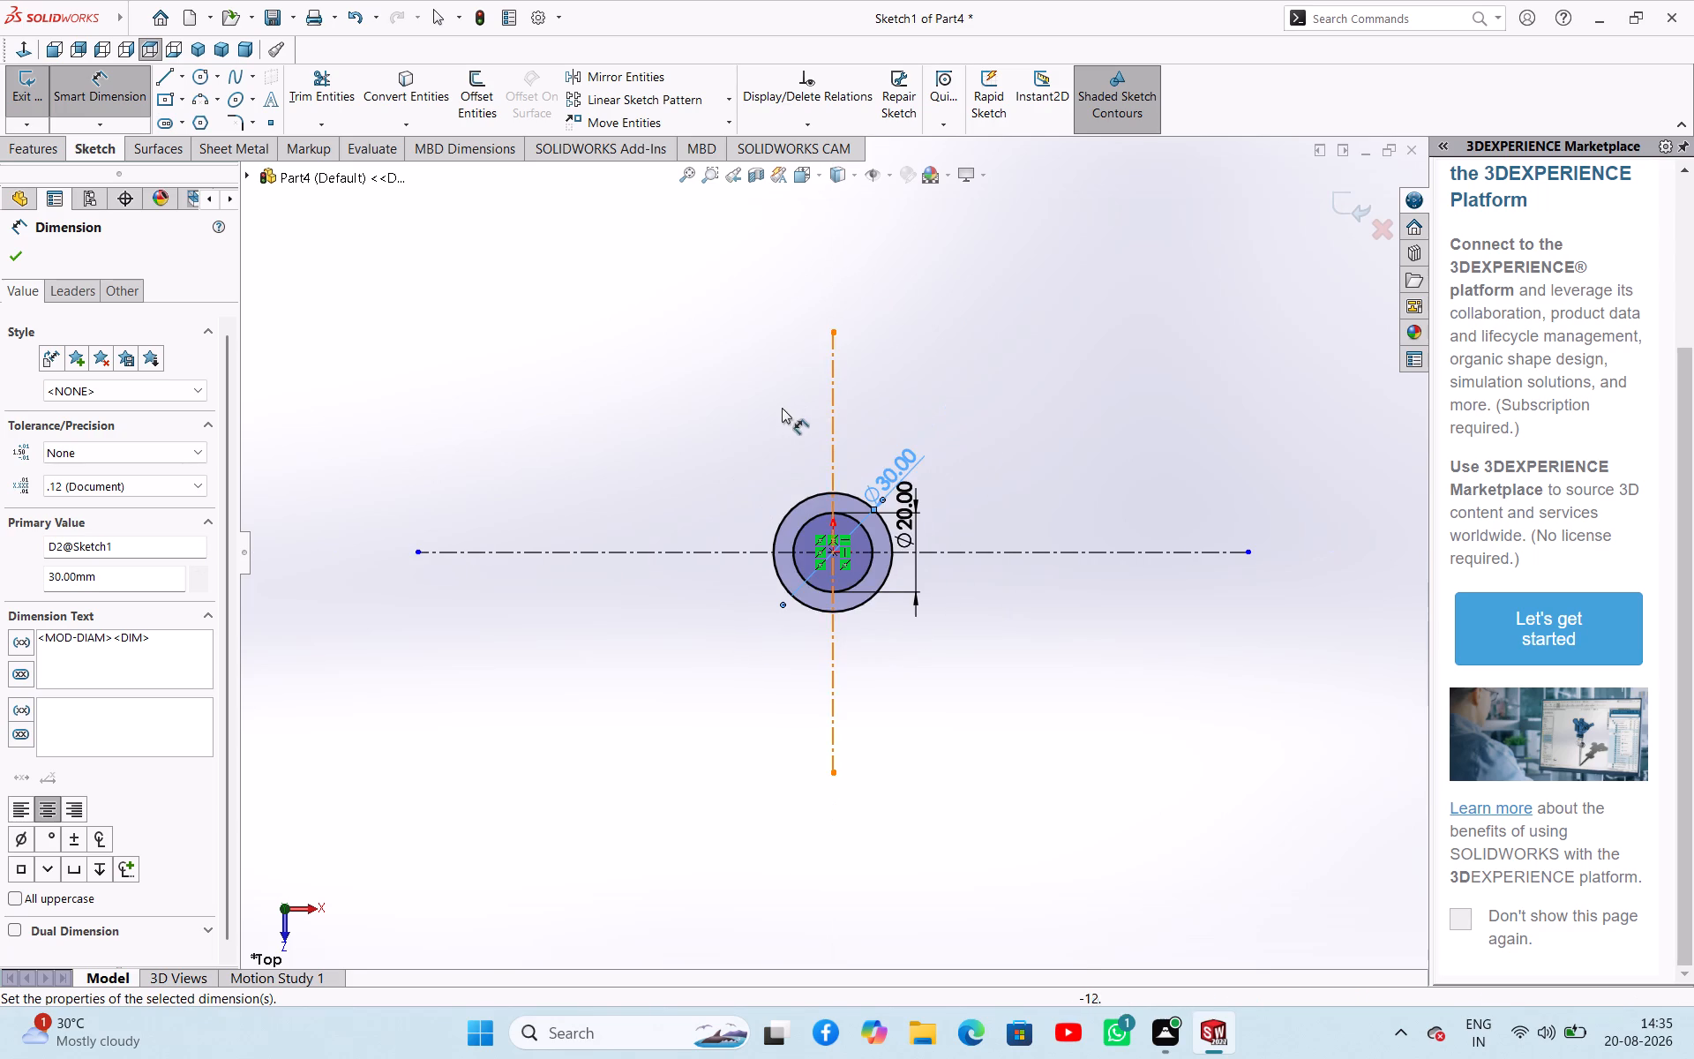
pyautogui.scroll(2, 779, 409)
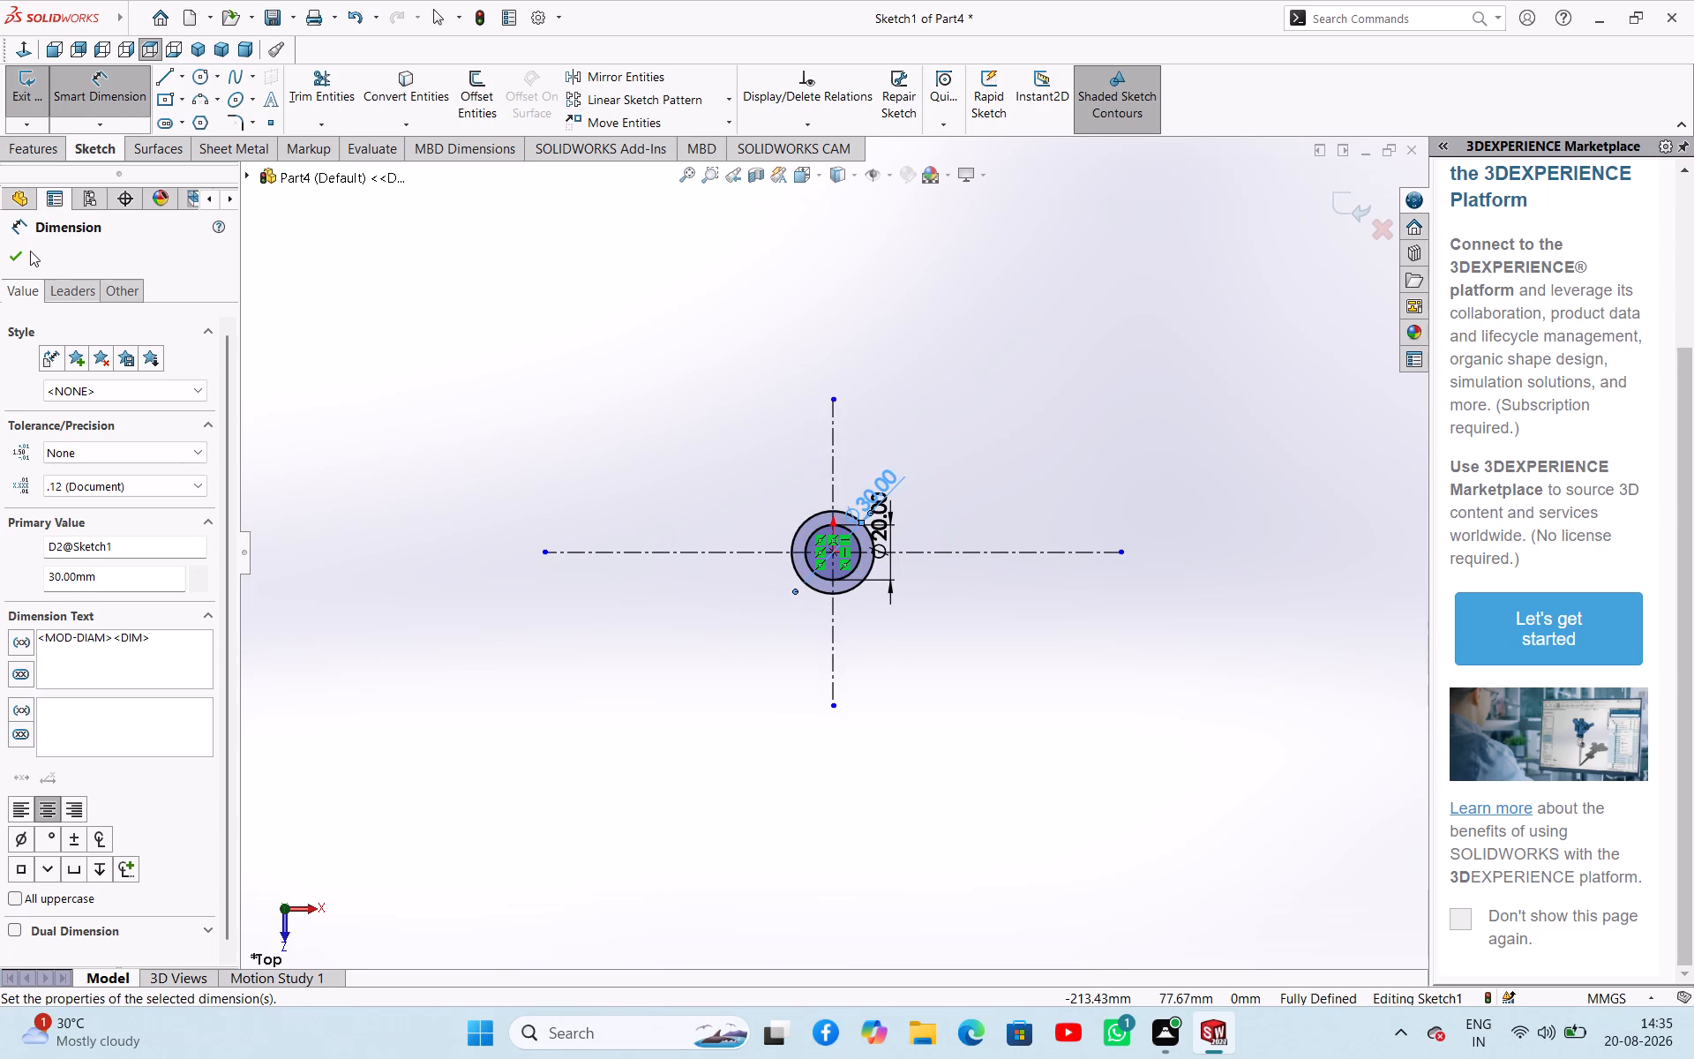
pyautogui.click(13, 252)
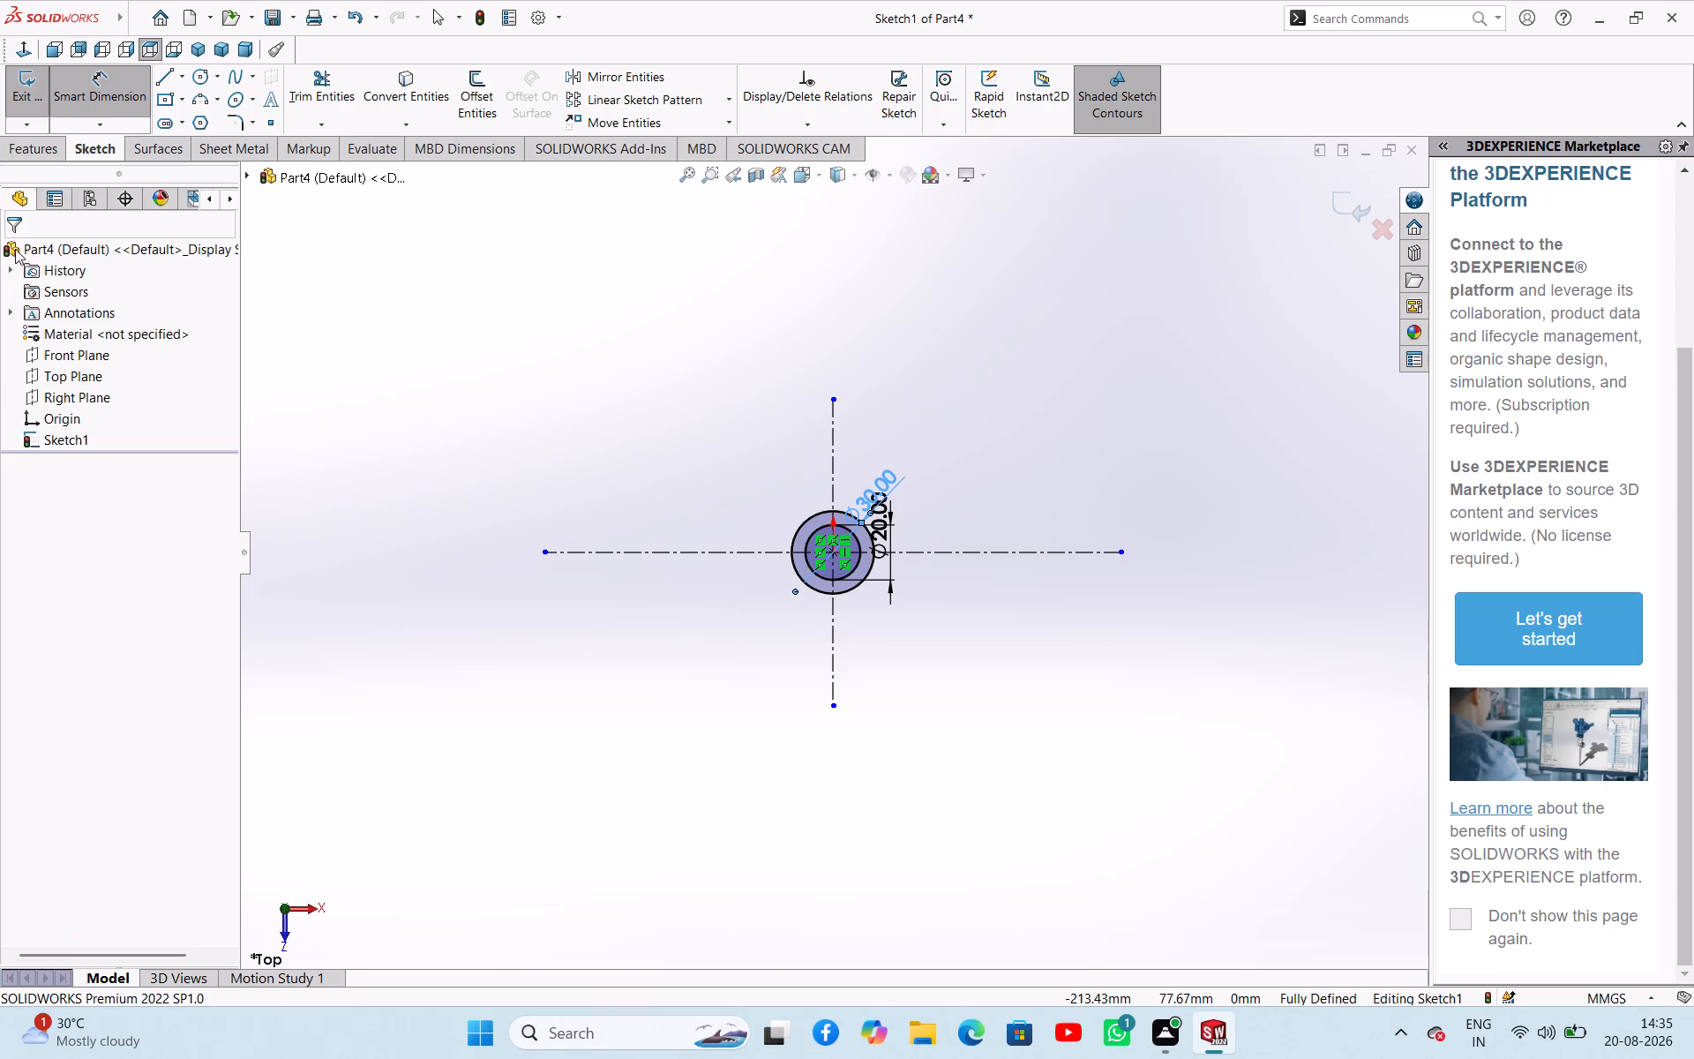
pyautogui.click(451, 353)
# Lengthen both centerlines symmetrically about the origin, the vertical to about 213 mm per side and the horizontal to about 328 mm per side.
pyautogui.scroll(-1, 798, 698)
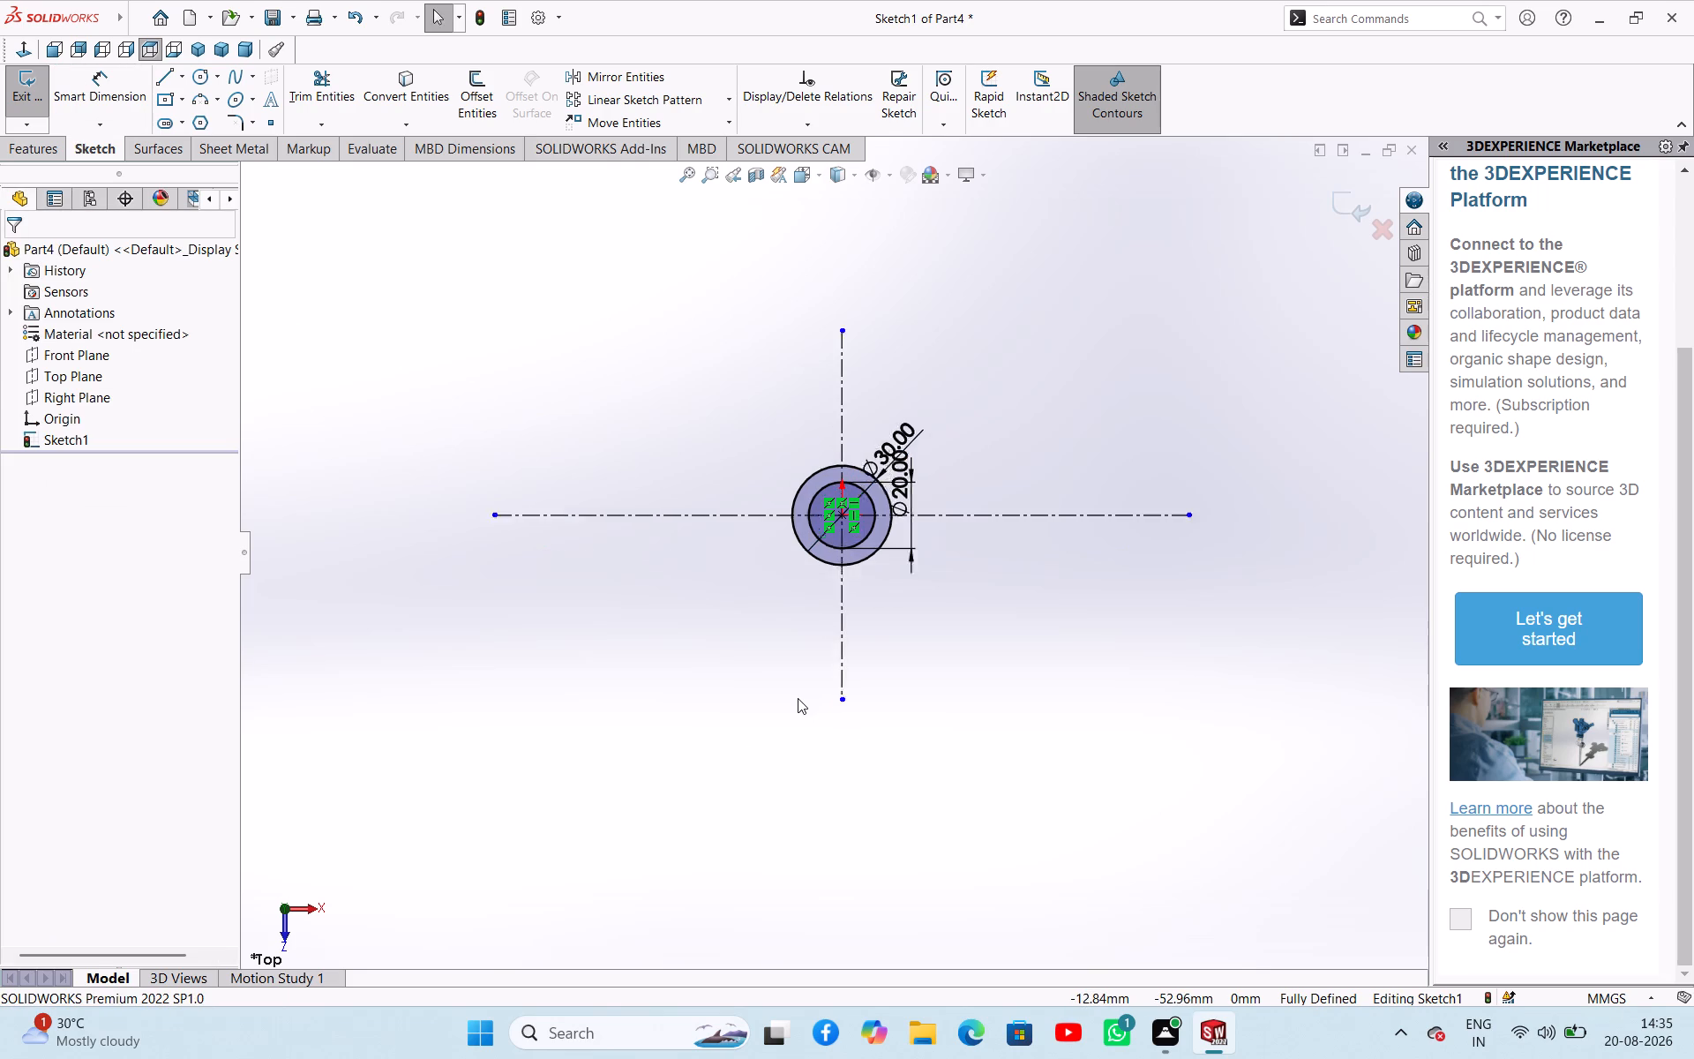
pyautogui.scroll(-1, 798, 698)
pyautogui.scroll(3, 798, 698)
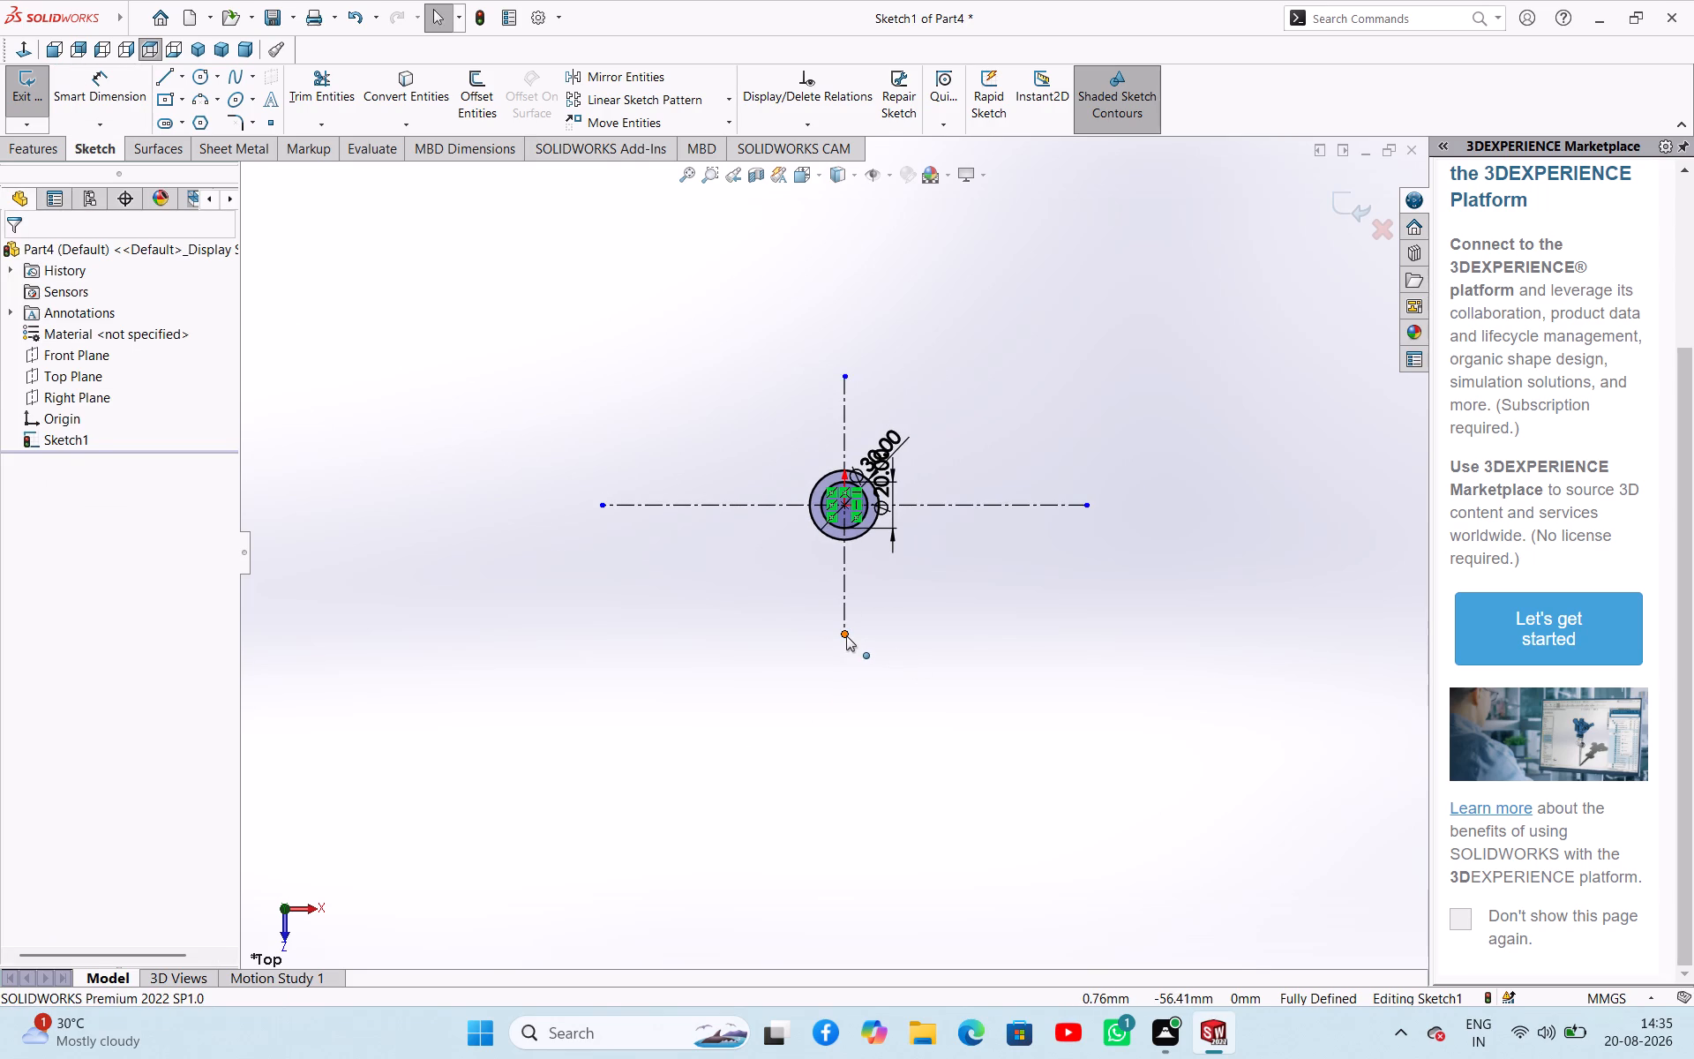
pyautogui.moveTo(846, 635); pyautogui.dragTo(821, 781)
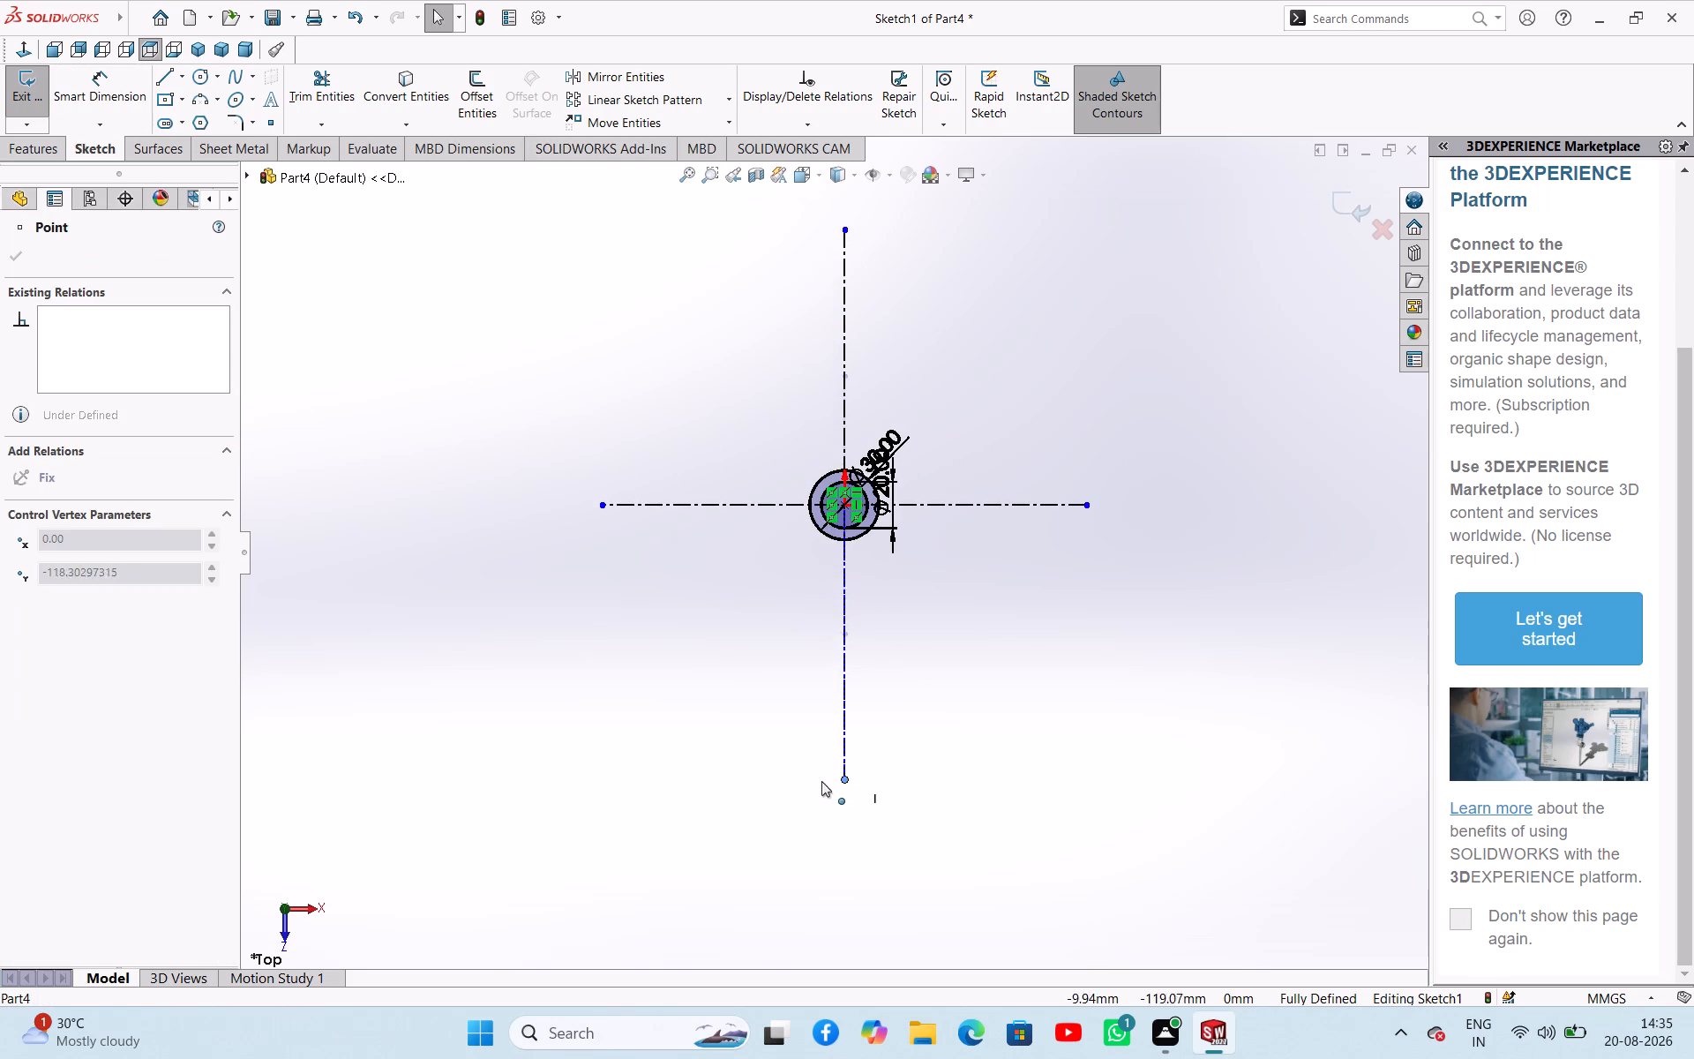
pyautogui.moveTo(821, 781); pyautogui.dragTo(843, 945)
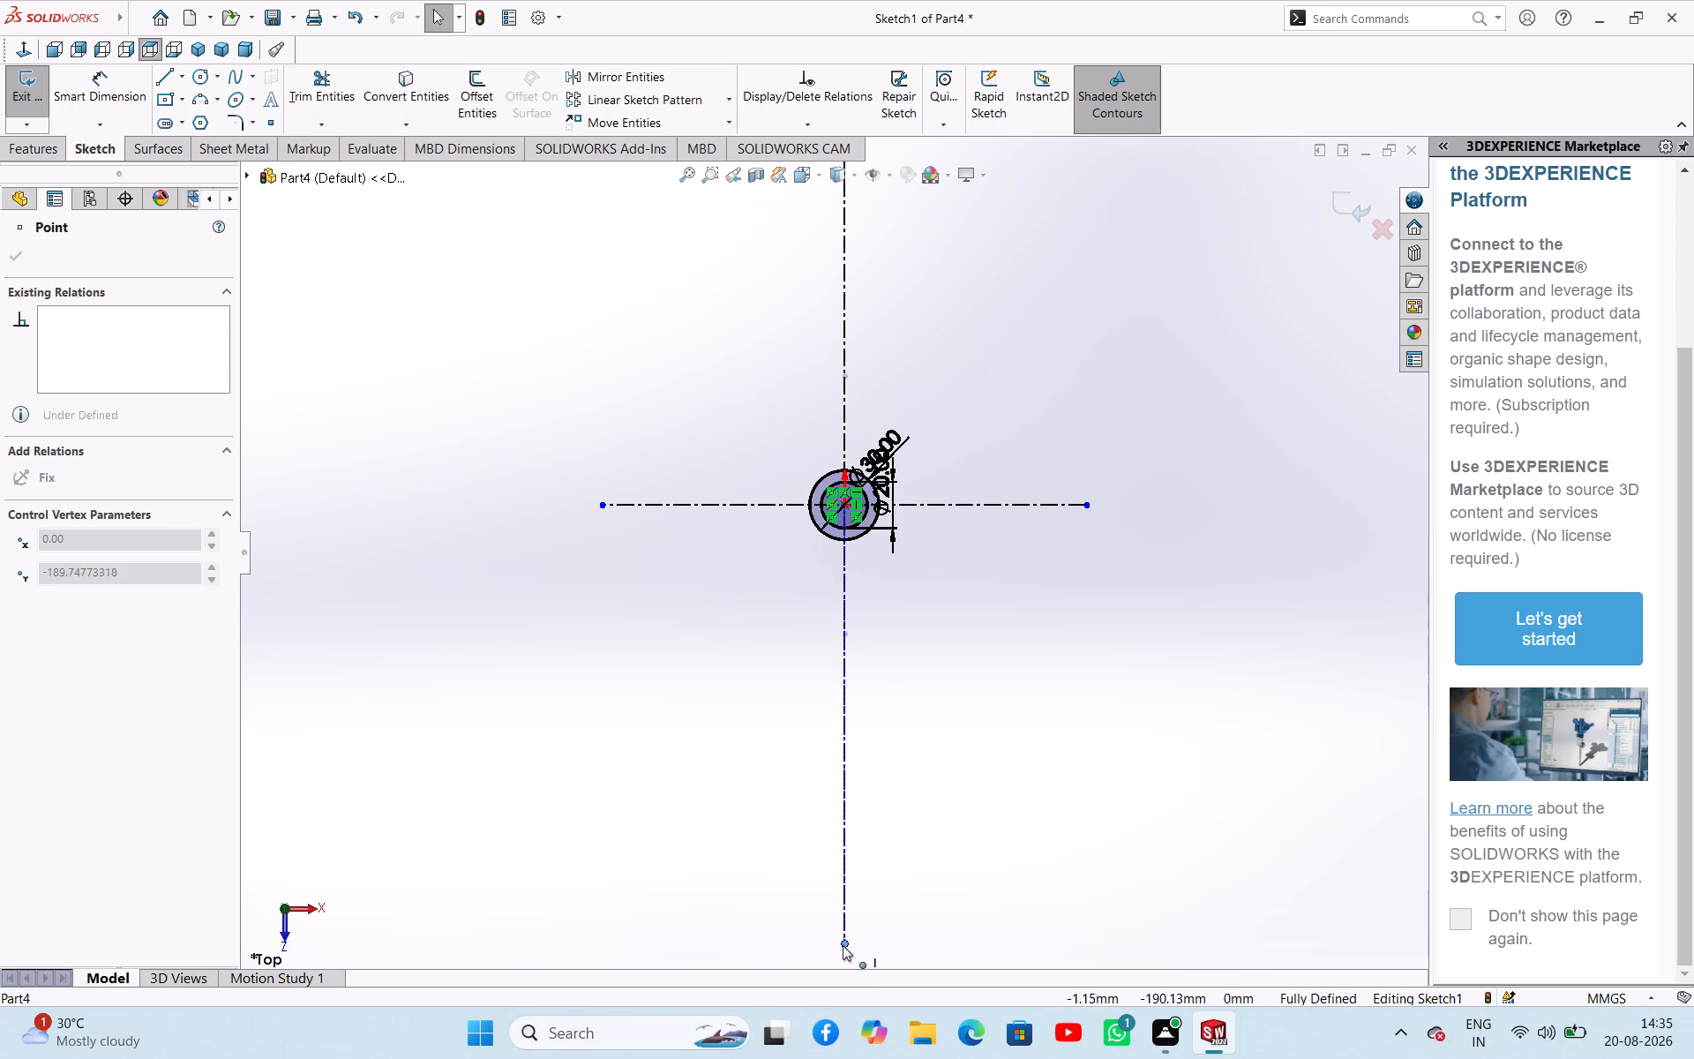
pyautogui.moveTo(843, 945); pyautogui.dragTo(924, 997)
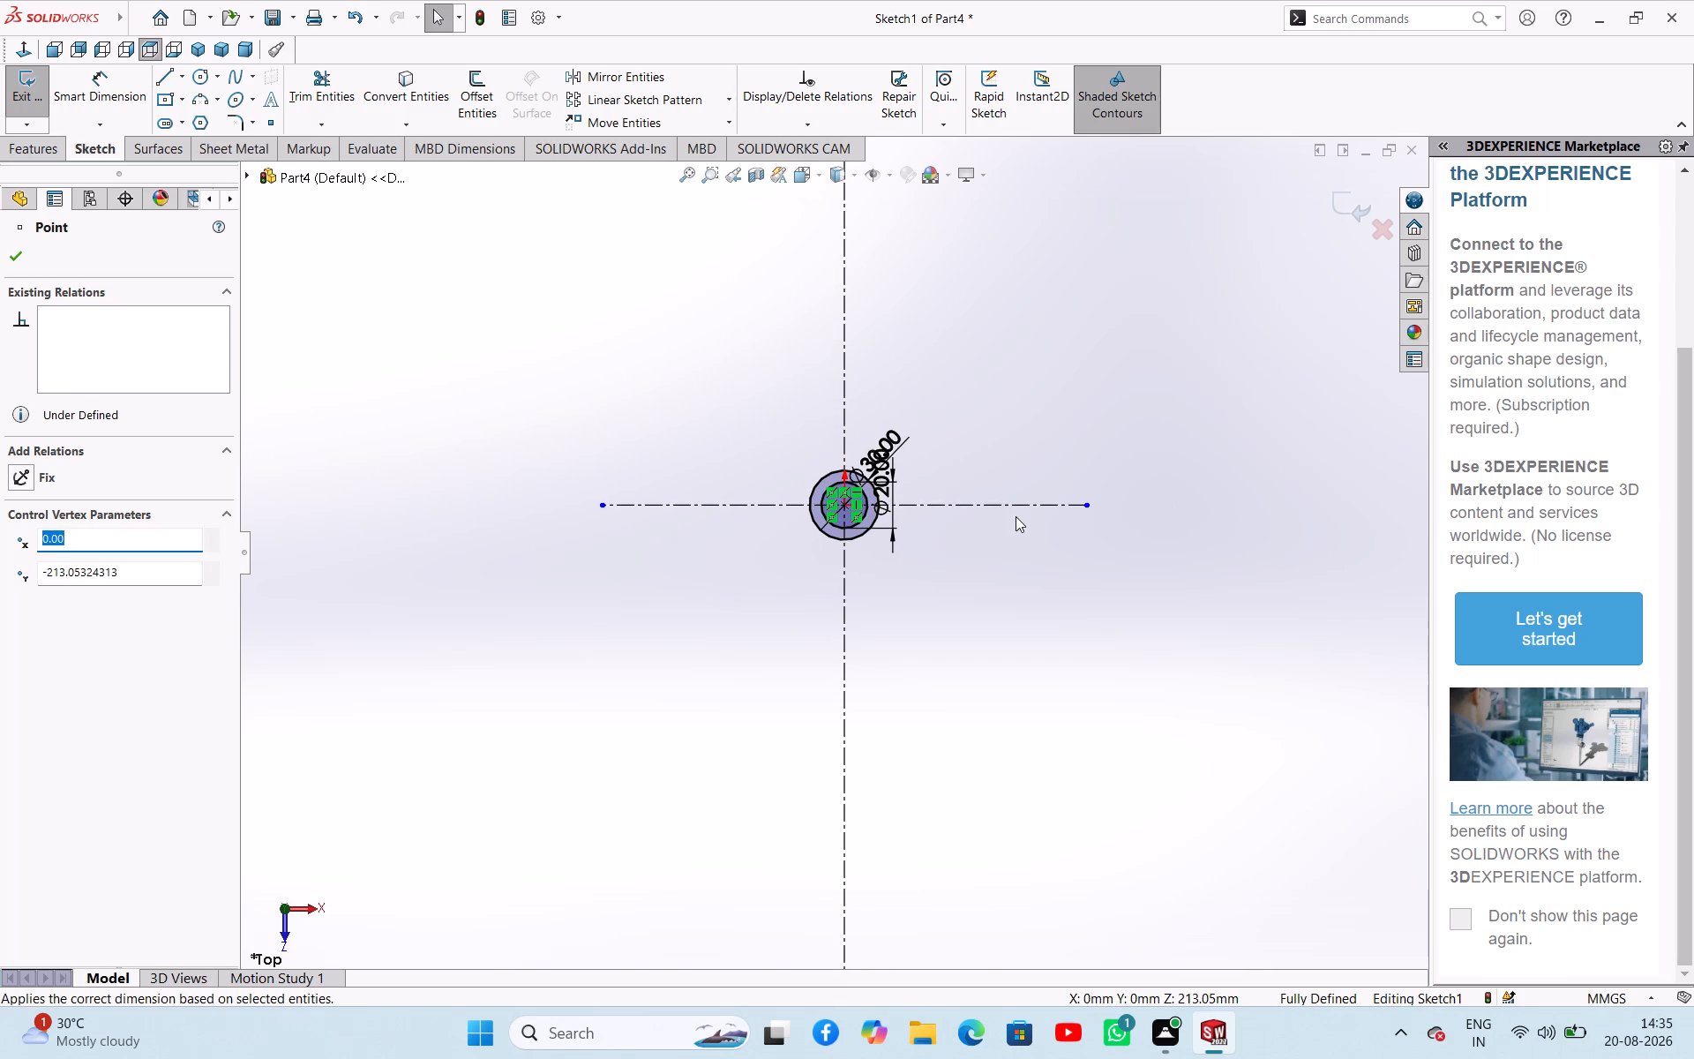
pyautogui.moveTo(1085, 505); pyautogui.dragTo(1410, 623)
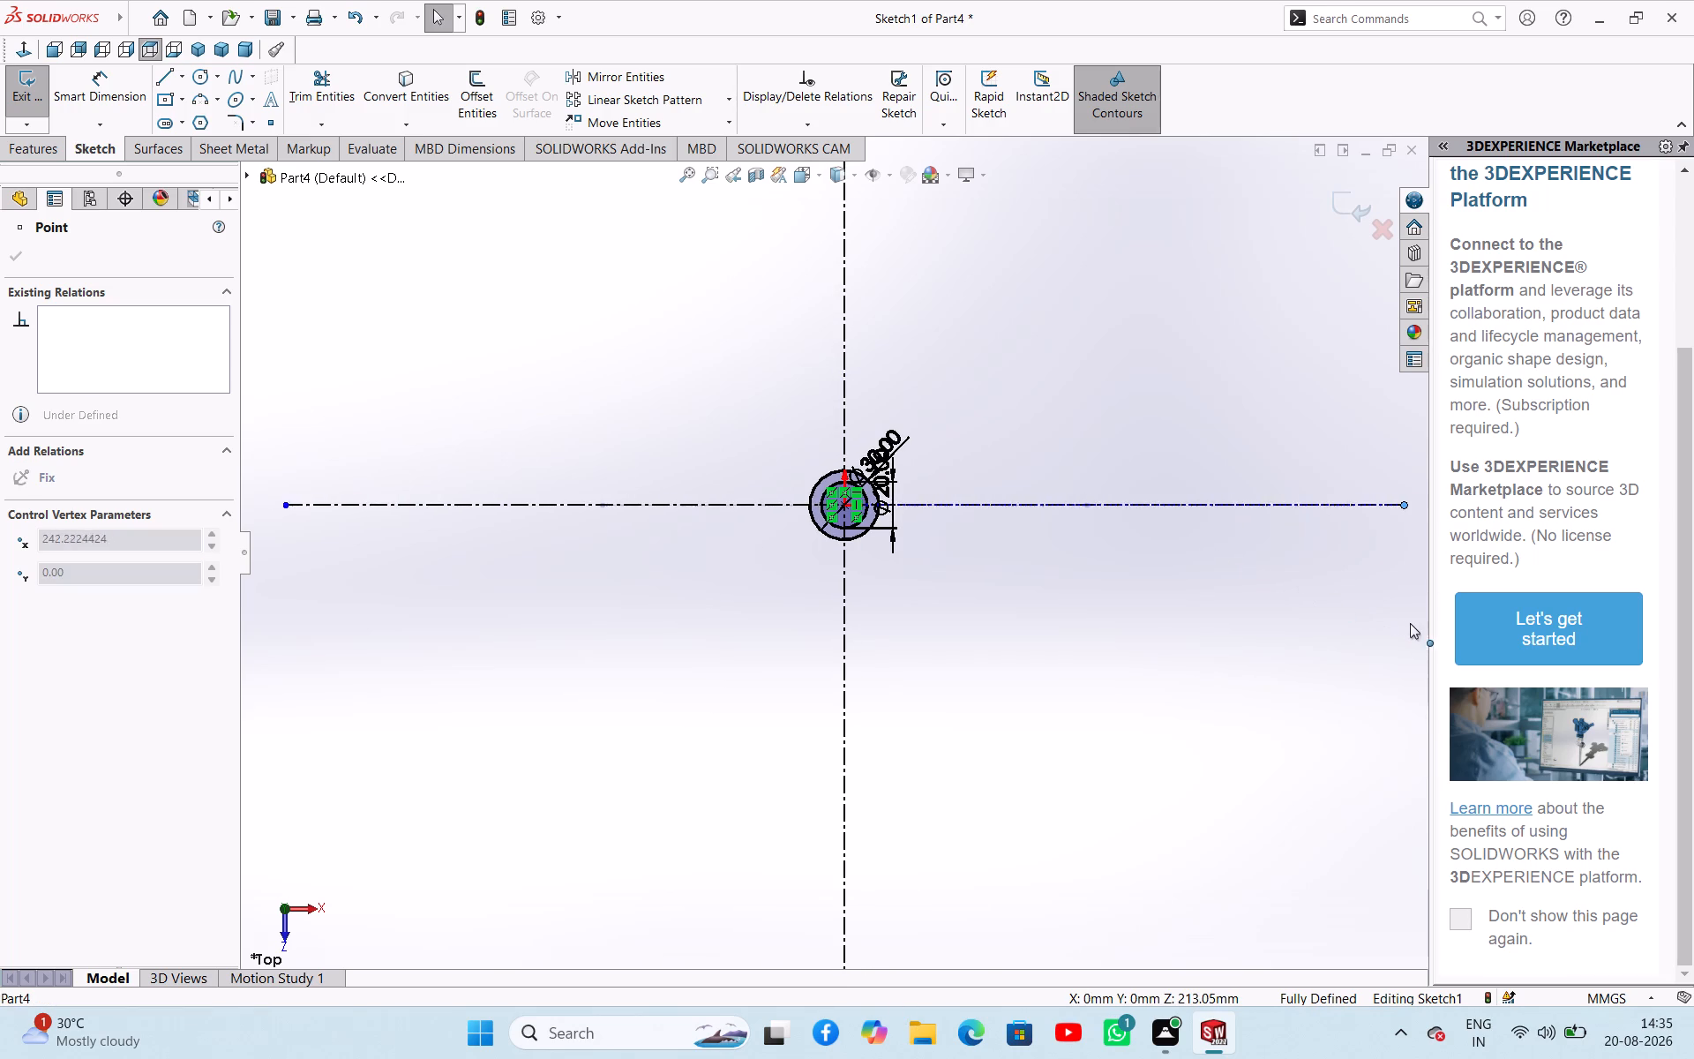
pyautogui.moveTo(1410, 623); pyautogui.dragTo(1602, 676)
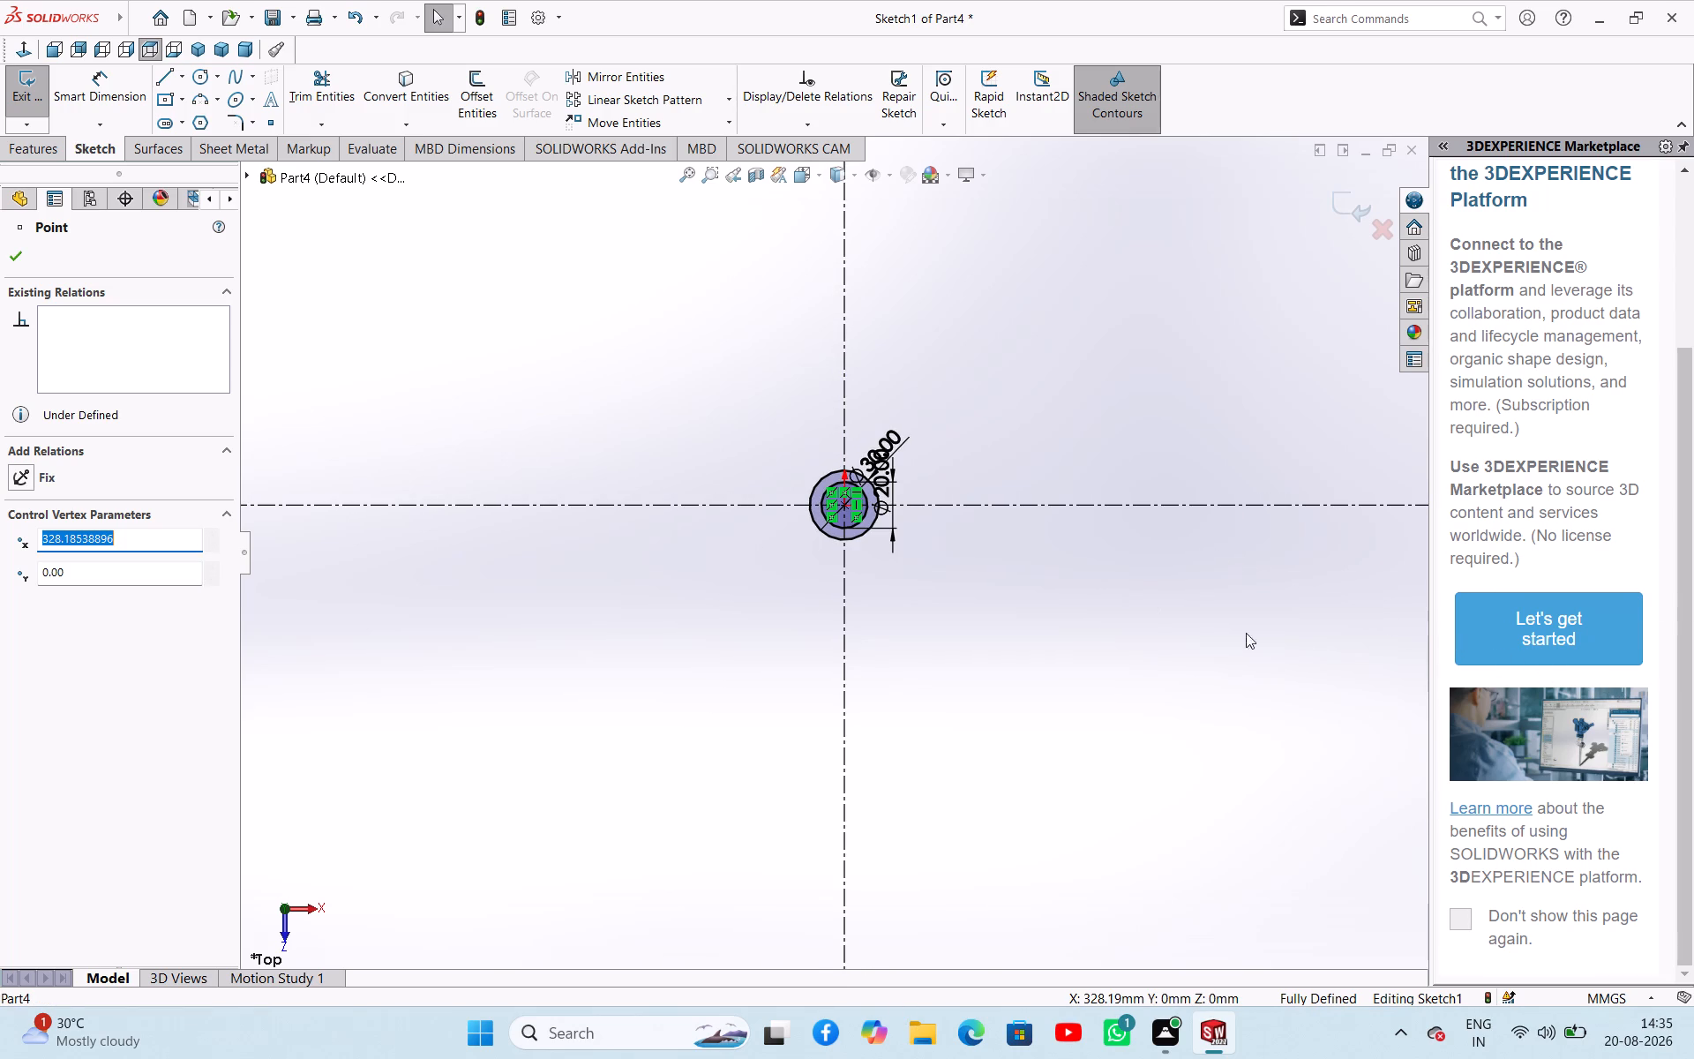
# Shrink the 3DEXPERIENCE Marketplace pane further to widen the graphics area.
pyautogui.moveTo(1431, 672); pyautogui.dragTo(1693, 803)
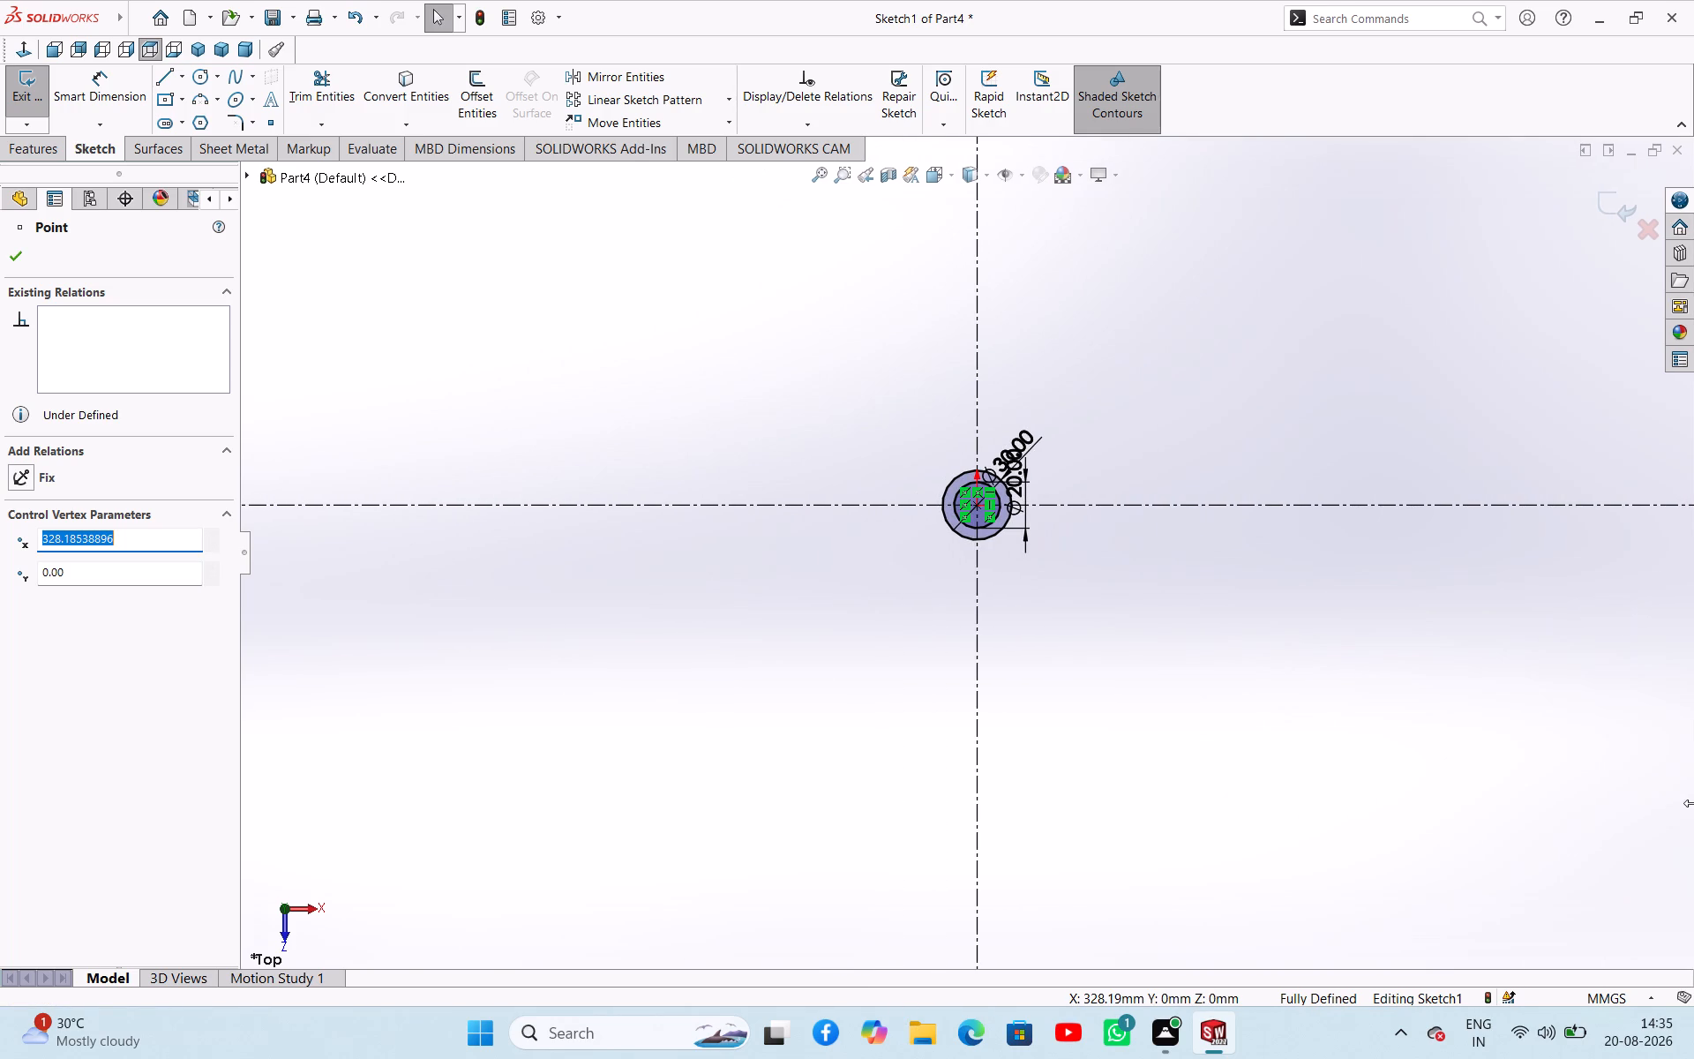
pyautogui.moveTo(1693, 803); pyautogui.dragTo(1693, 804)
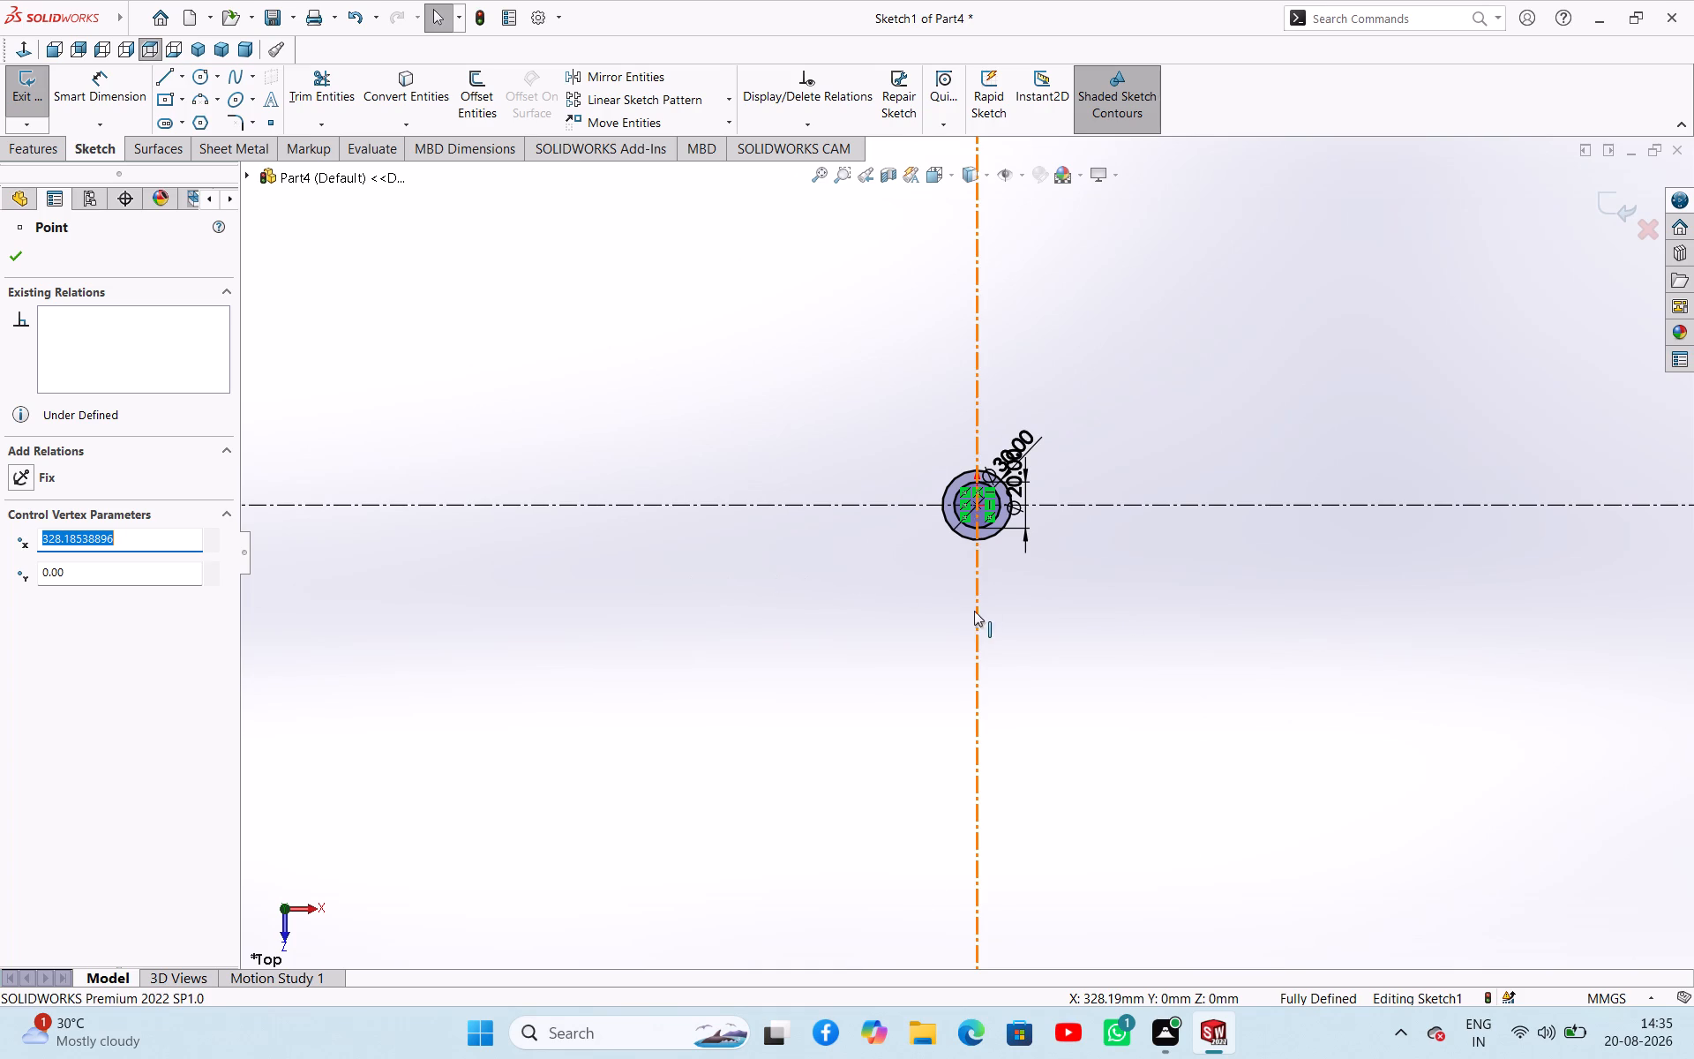
# Draw a vertical midpoint line about 271 mm long, centred on the horizontal centerline to the left of the circles.
pyautogui.click(169, 79)
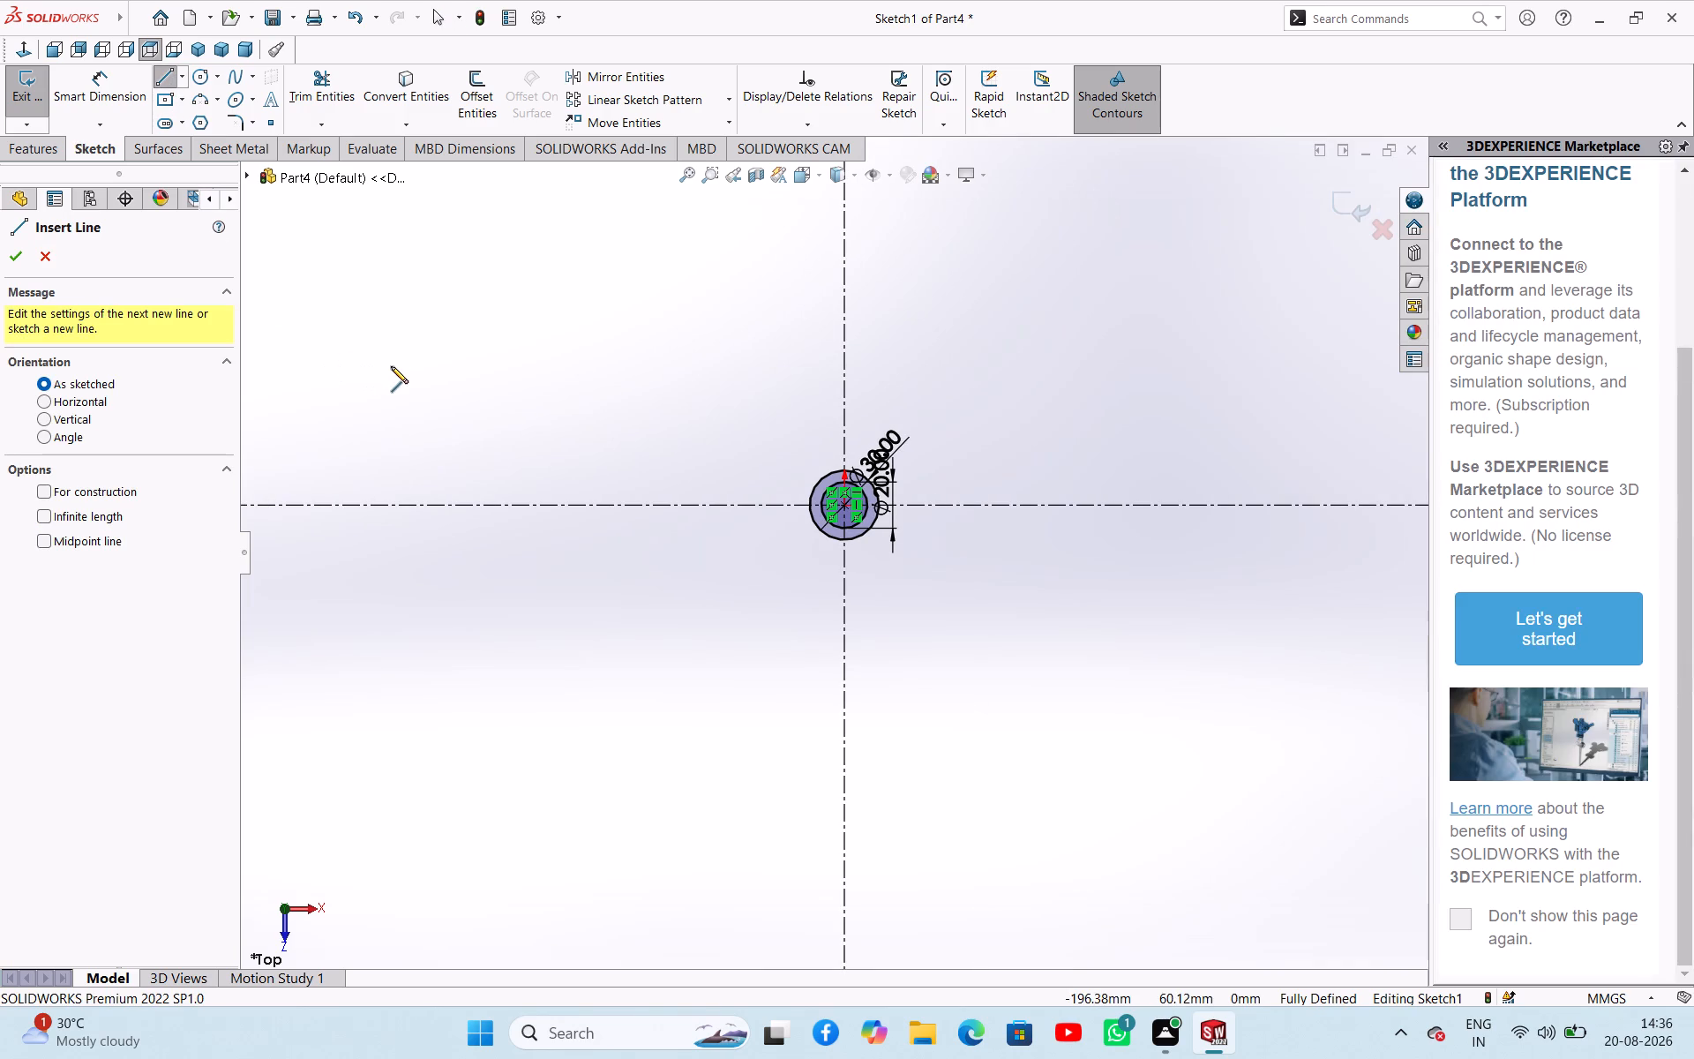
pyautogui.click(54, 540)
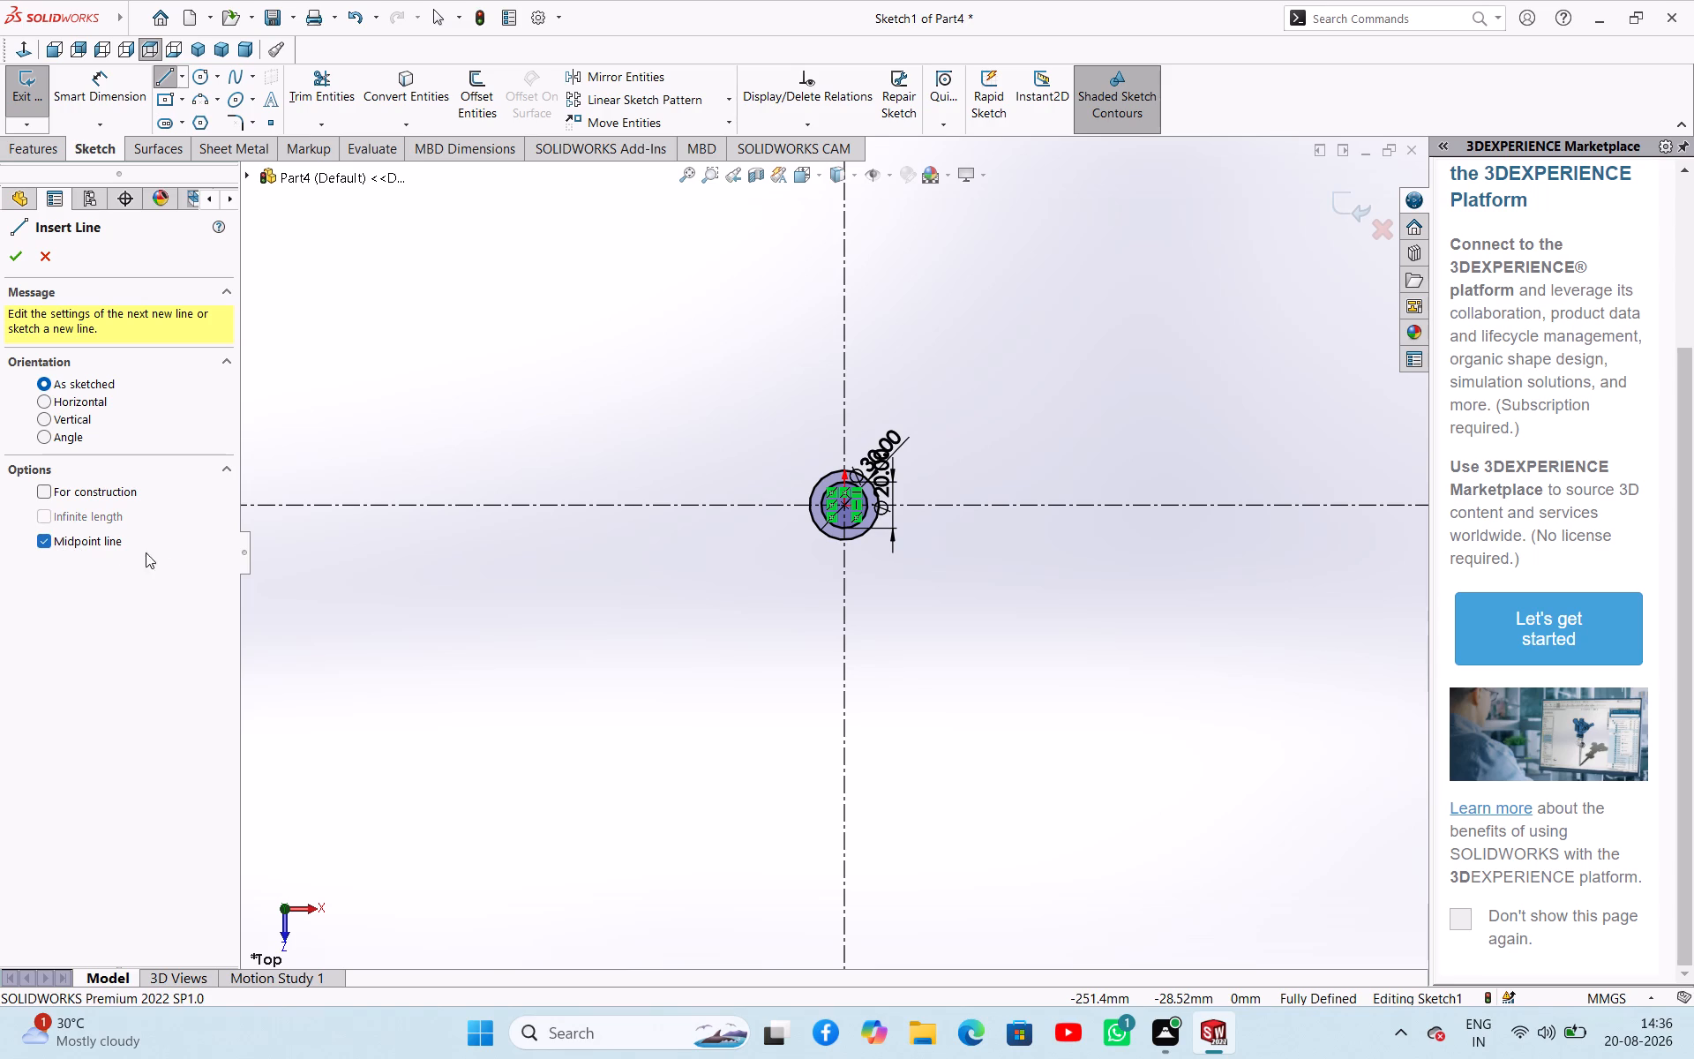
pyautogui.click(528, 505)
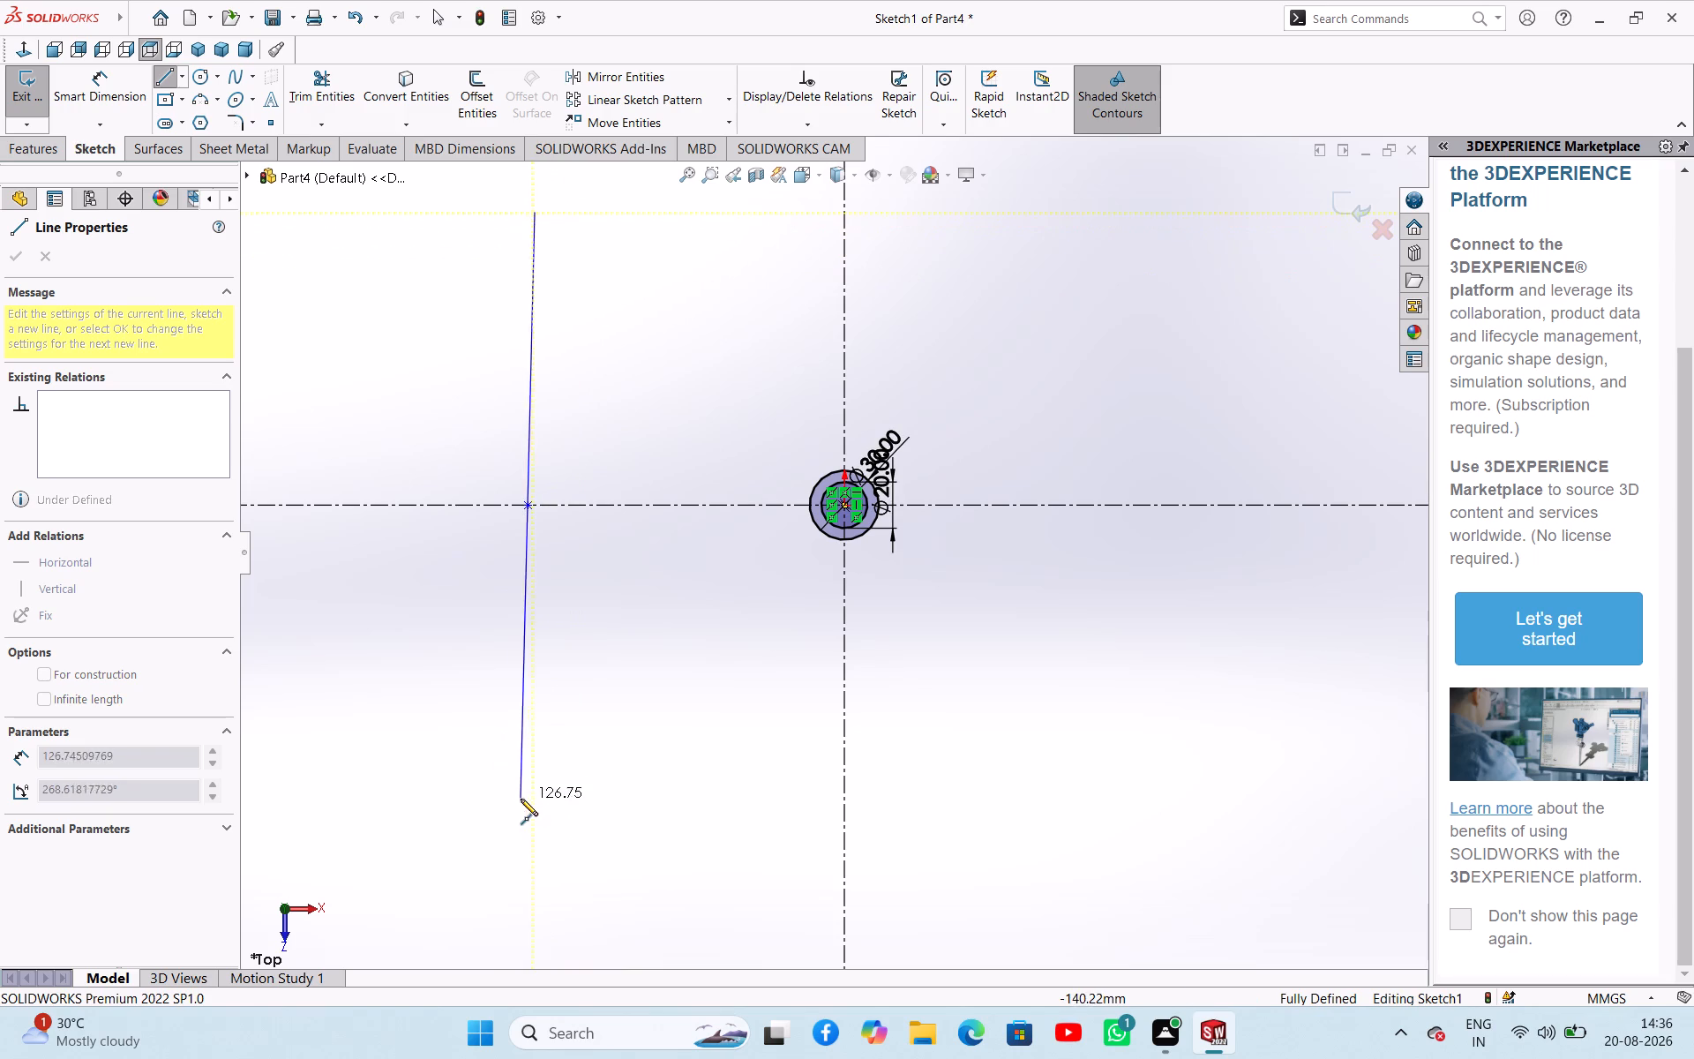
pyautogui.click(527, 818)
pyautogui.moveTo(594, 700); pyautogui.dragTo(608, 698, button='right')
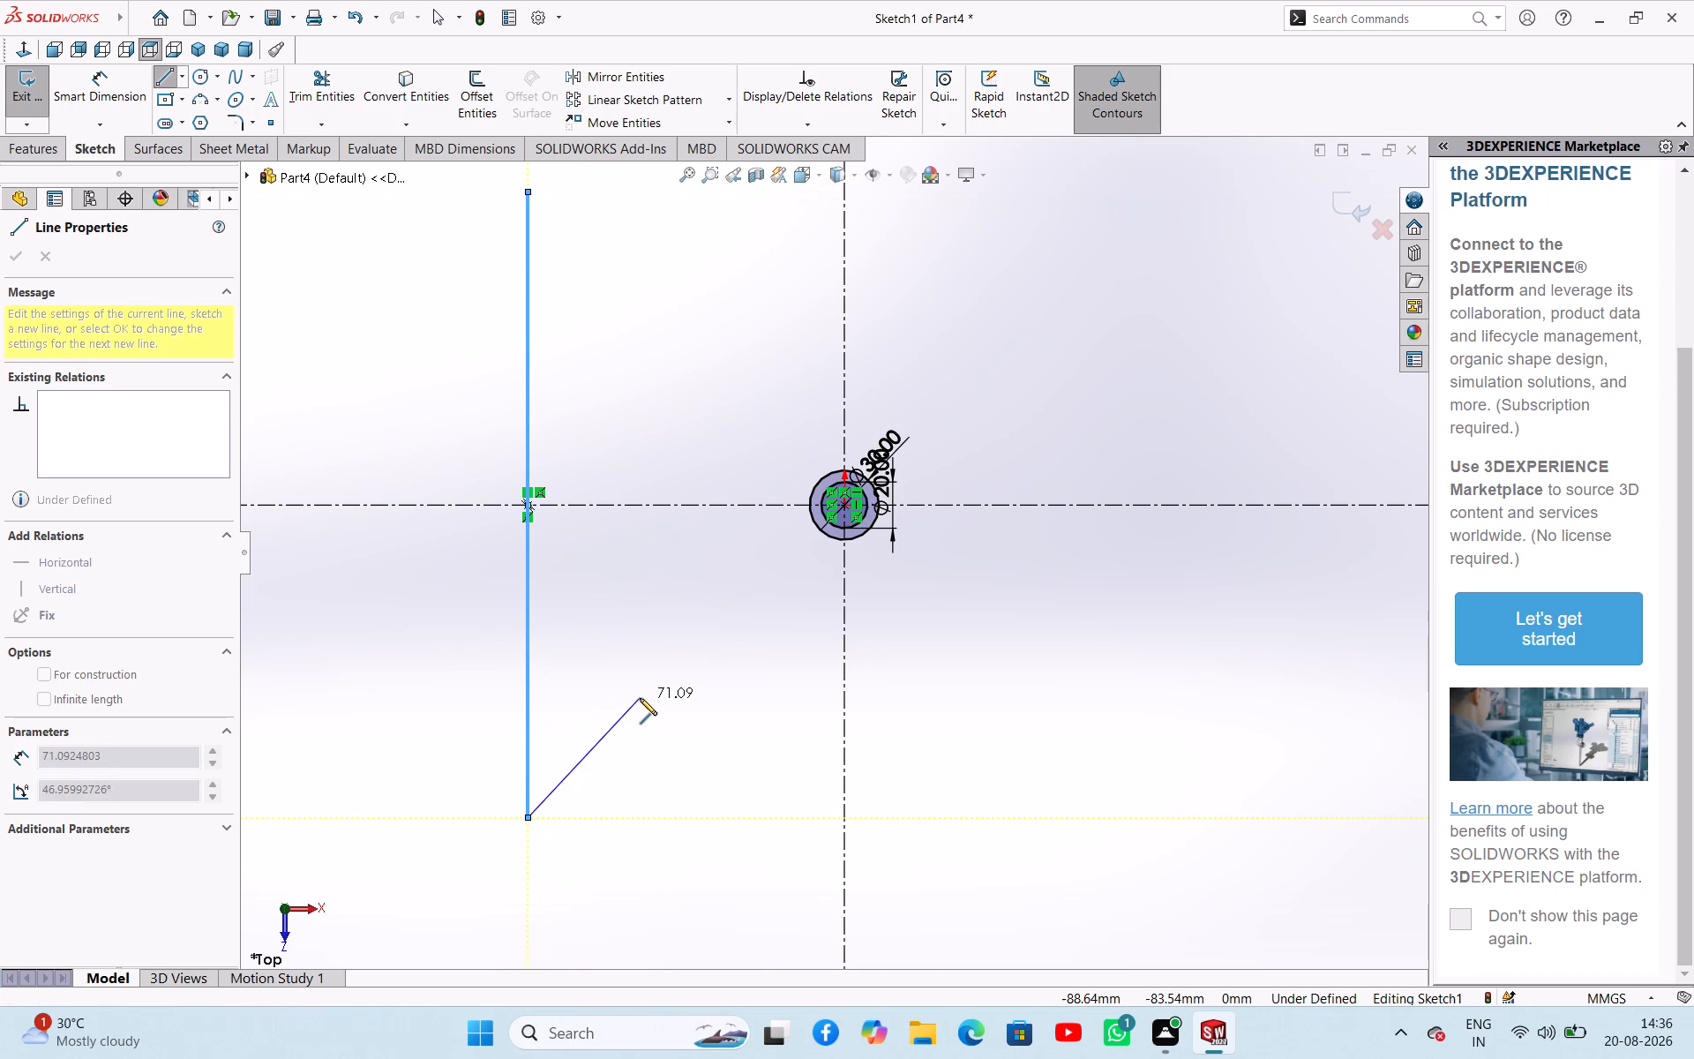
pyautogui.click(640, 698)
pyautogui.rightClick(629, 697)
pyautogui.click(656, 707)
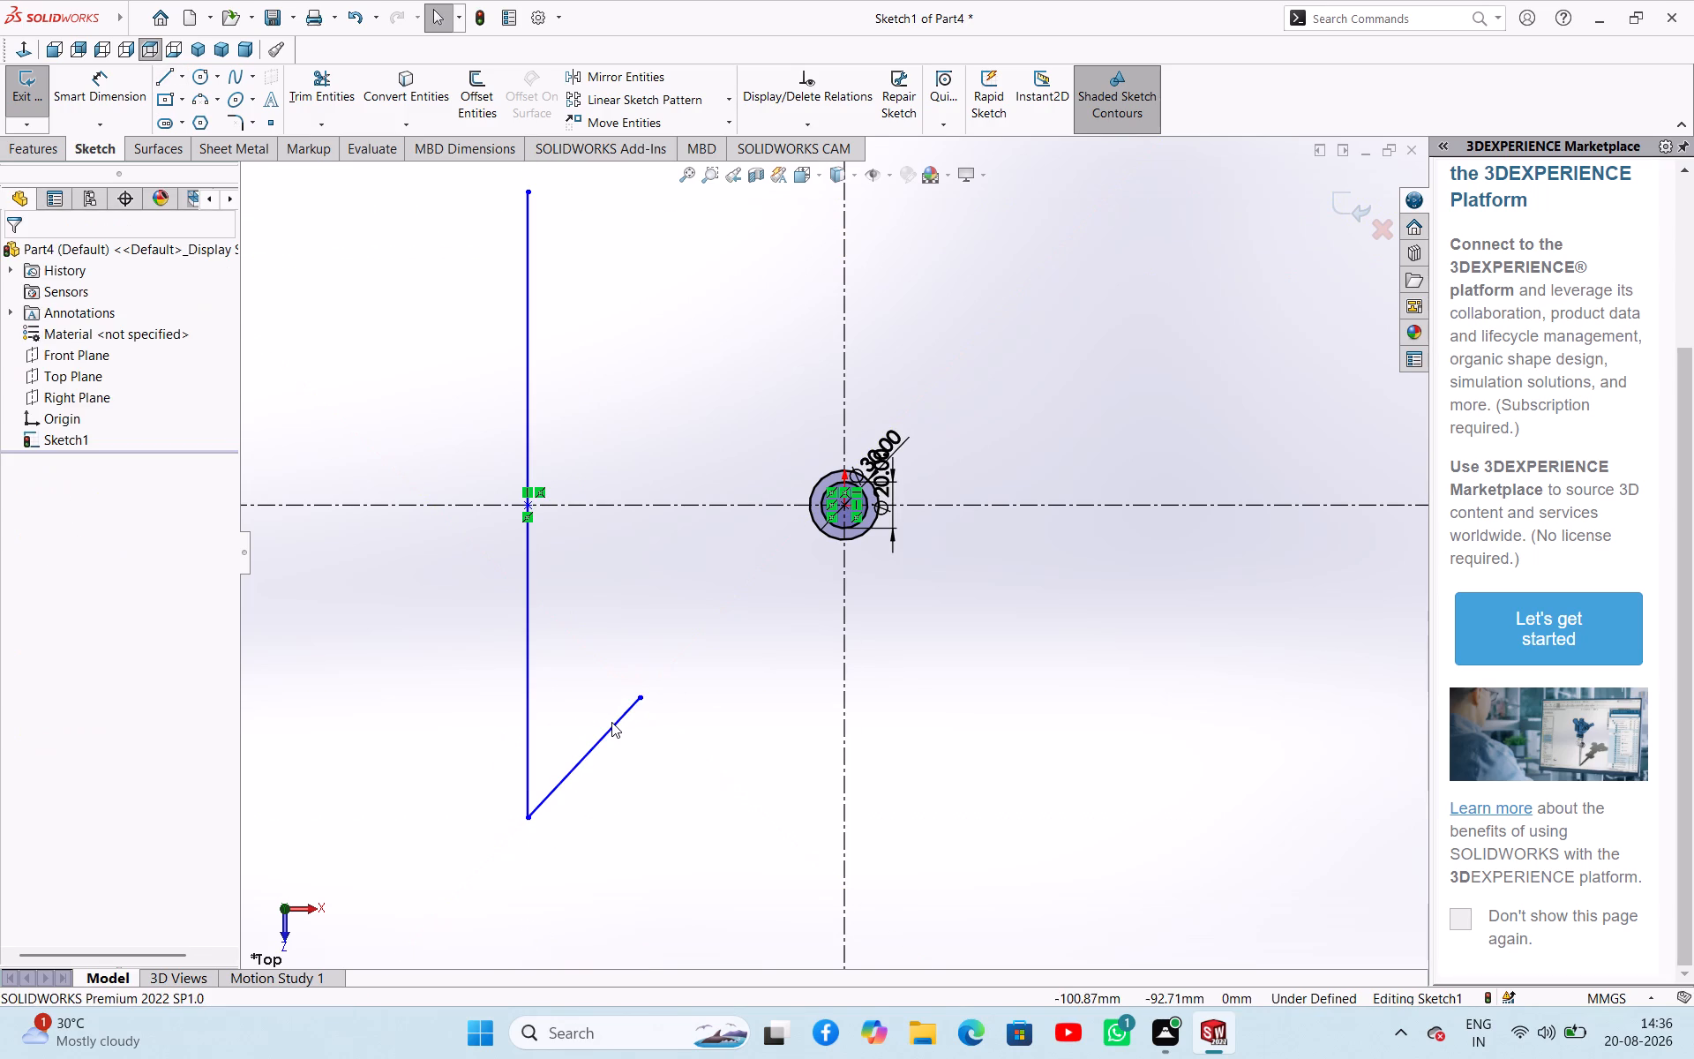
# Delete the stray slanted line attached to the lower end of the new vertical line.
pyautogui.click(611, 722)
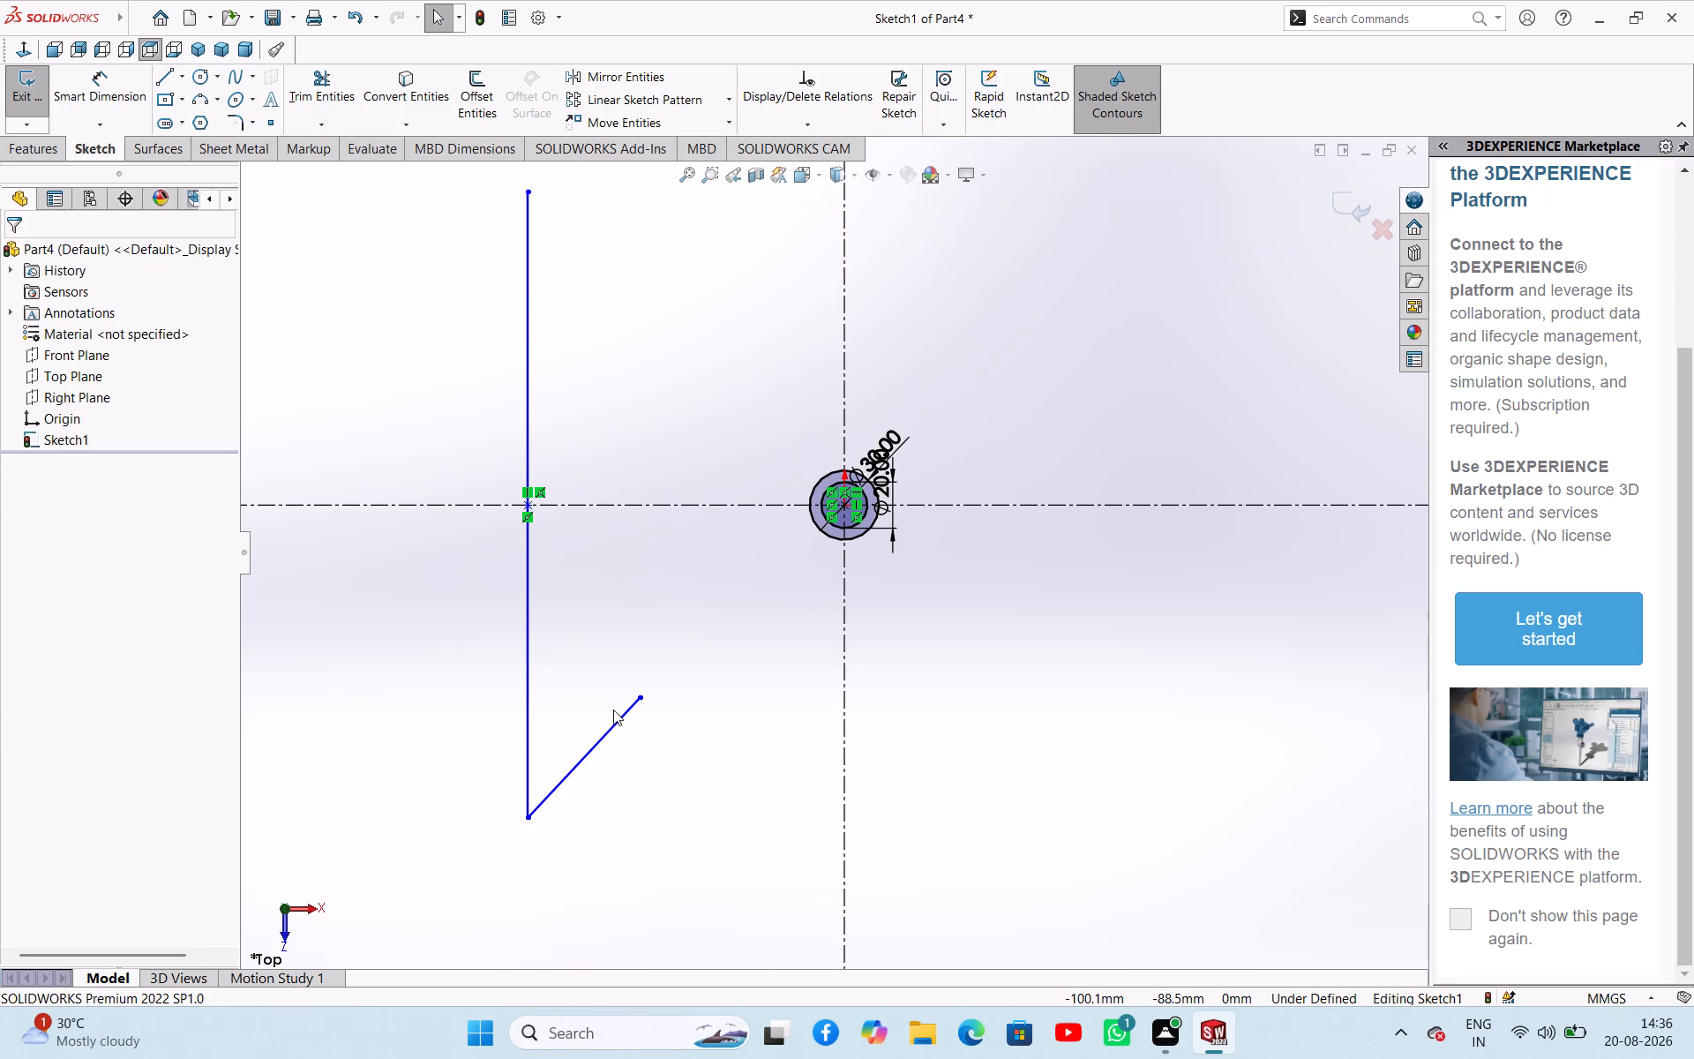
pyautogui.click(619, 722)
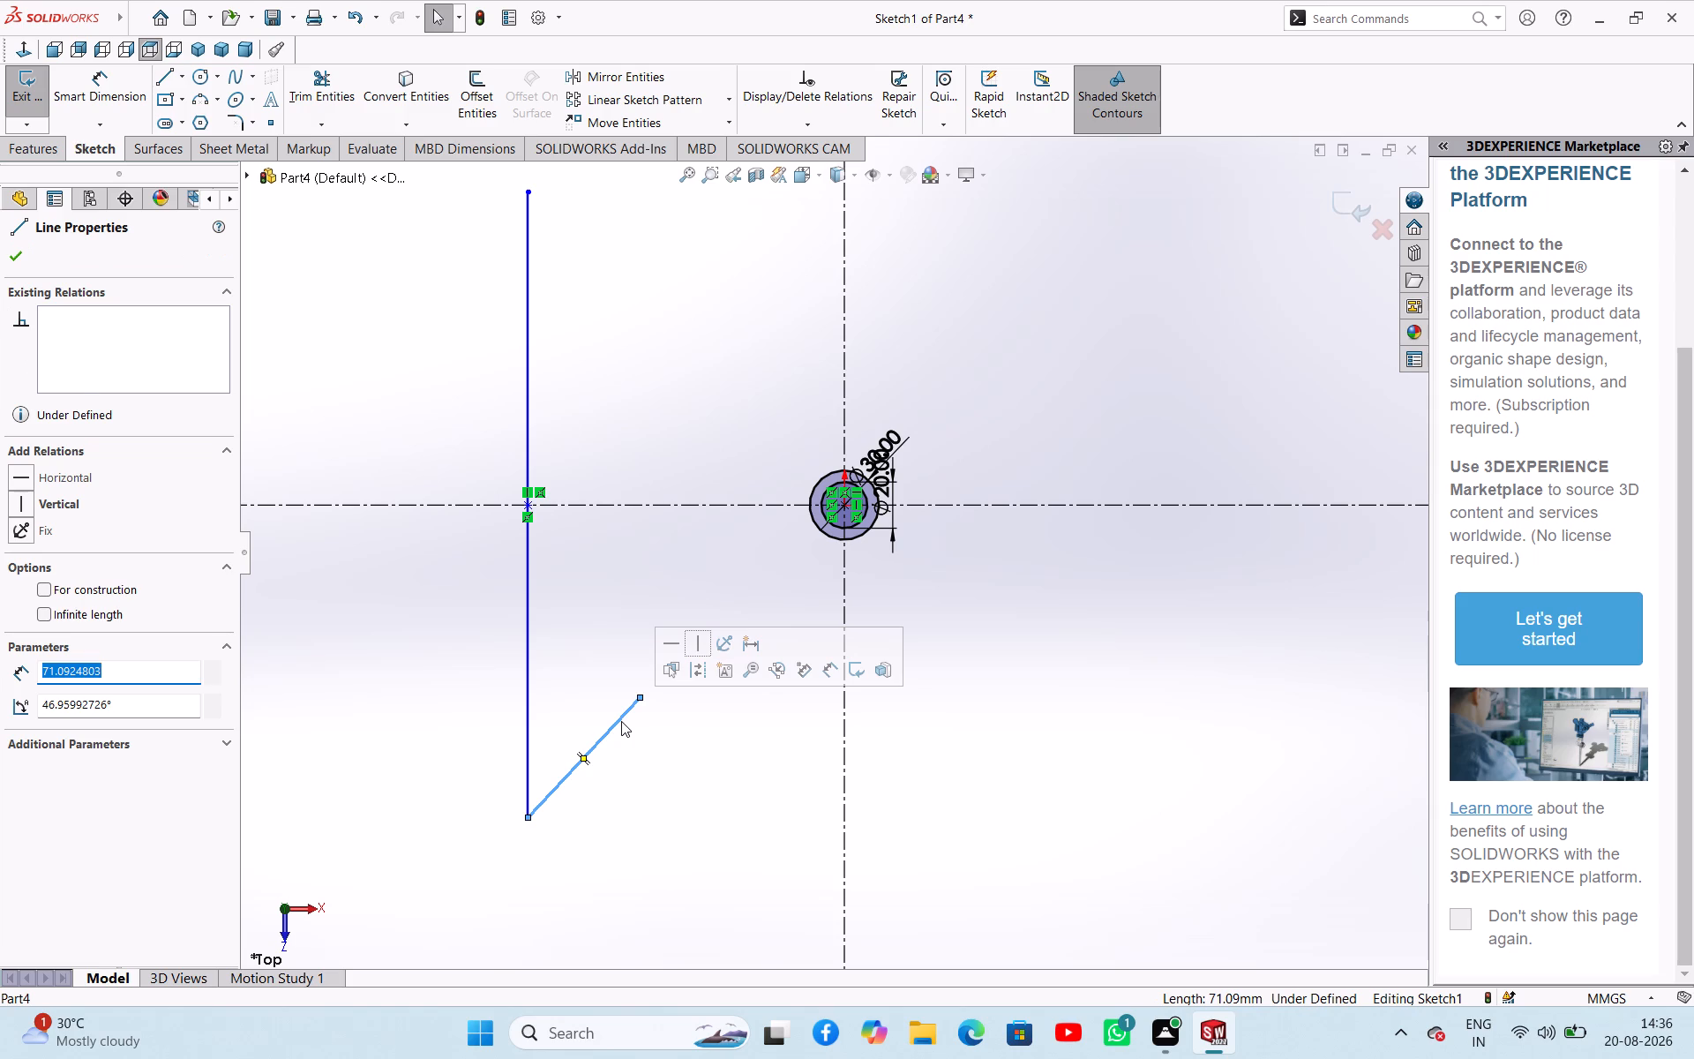
pyautogui.press('Delete')
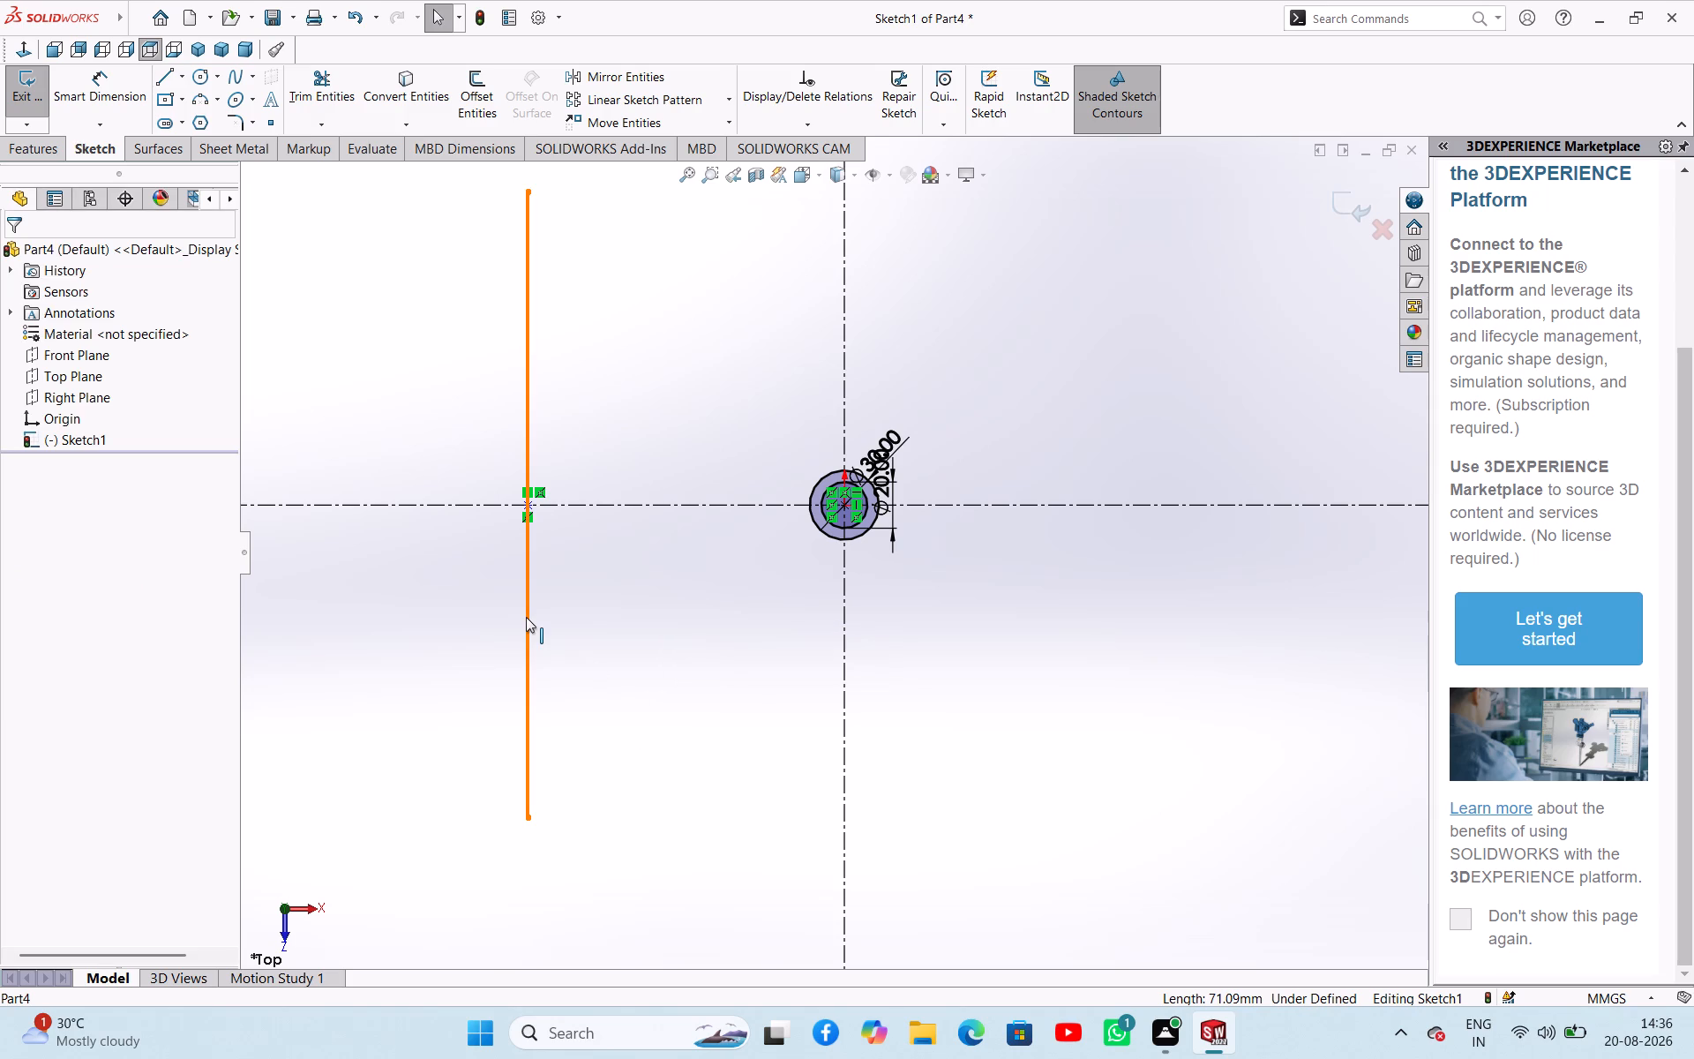
# Convert the vertical line left of the circles to construction geometry.
pyautogui.click(526, 617)
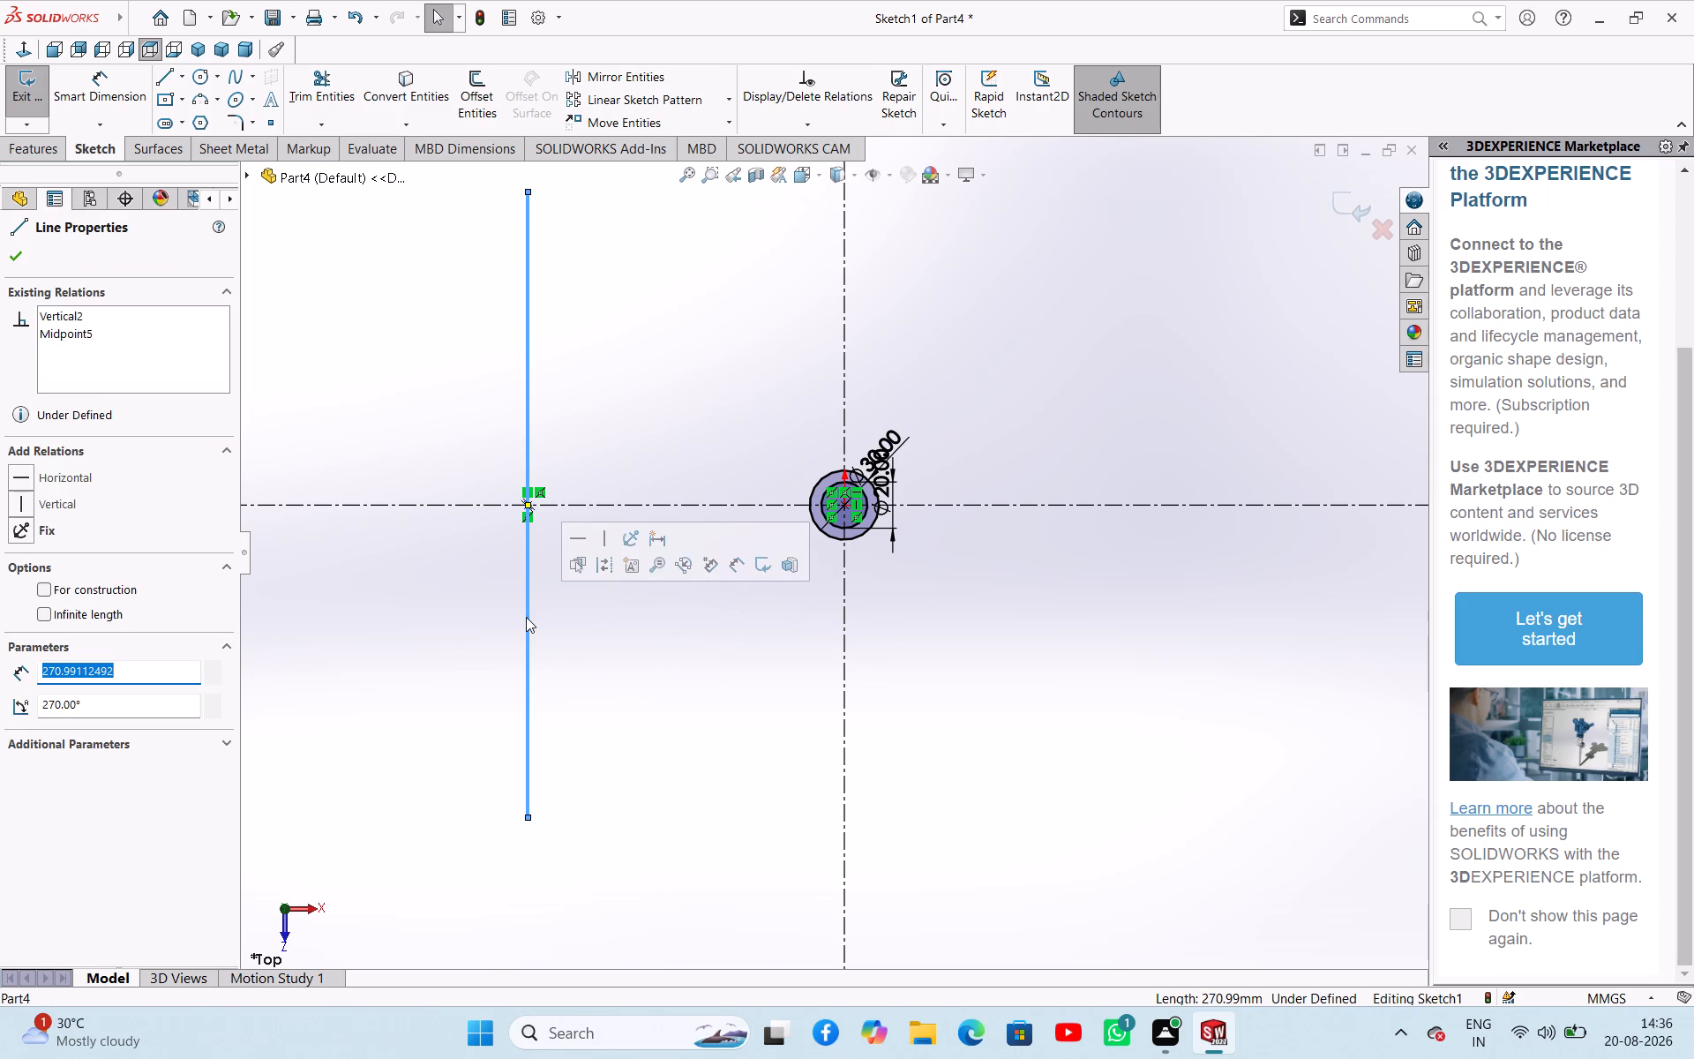
pyautogui.click(603, 536)
pyautogui.click(623, 673)
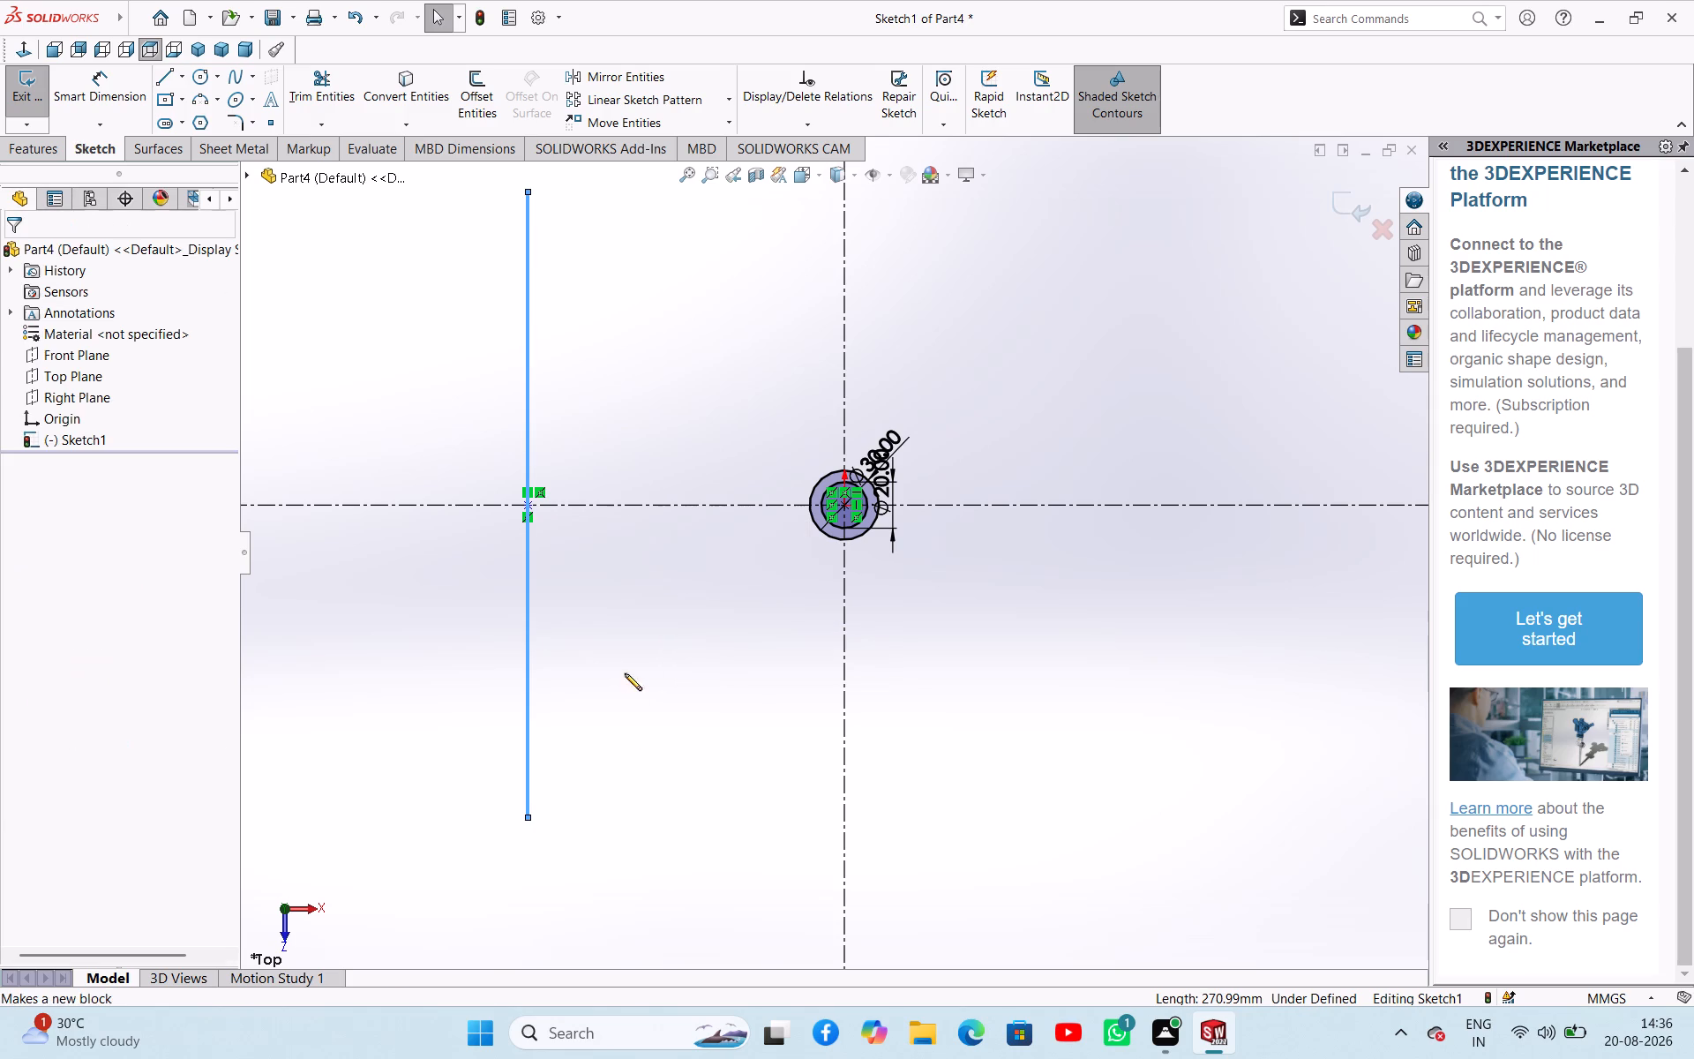
pyautogui.click(524, 579)
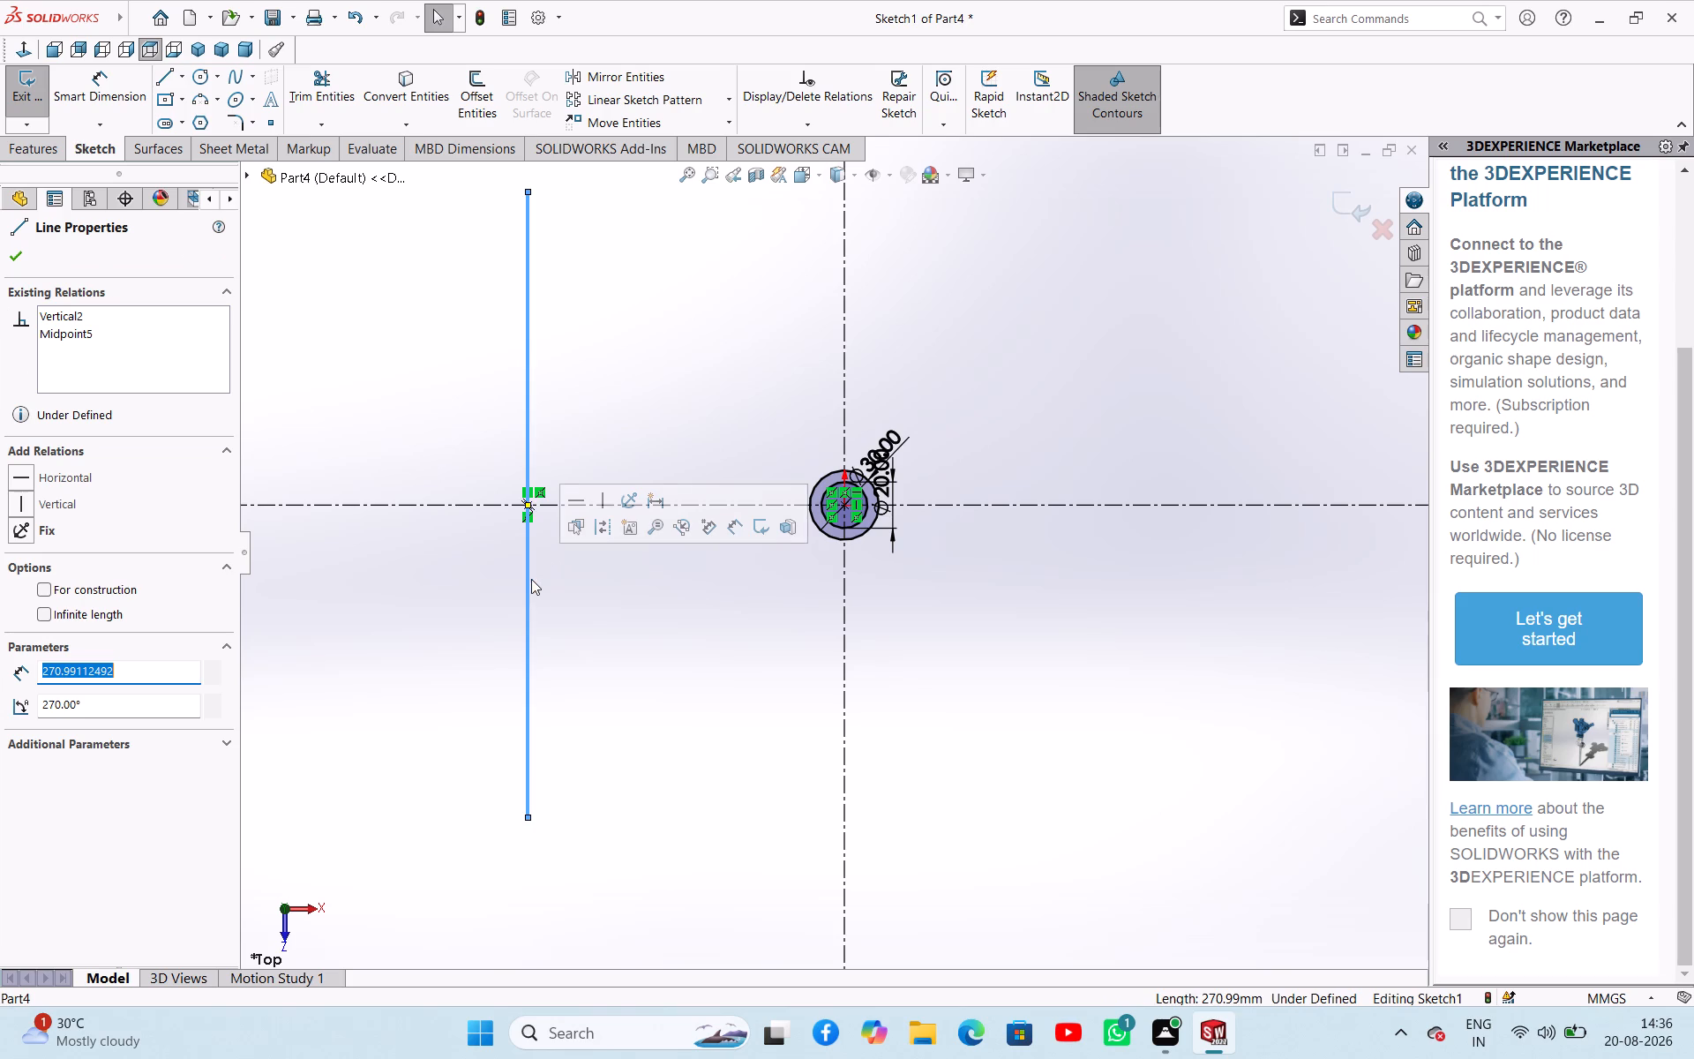
pyautogui.click(604, 532)
pyautogui.click(611, 621)
# Dimension the construction line left of the circles 70 mm from the vertical centerline.
pyautogui.scroll(1, 620, 636)
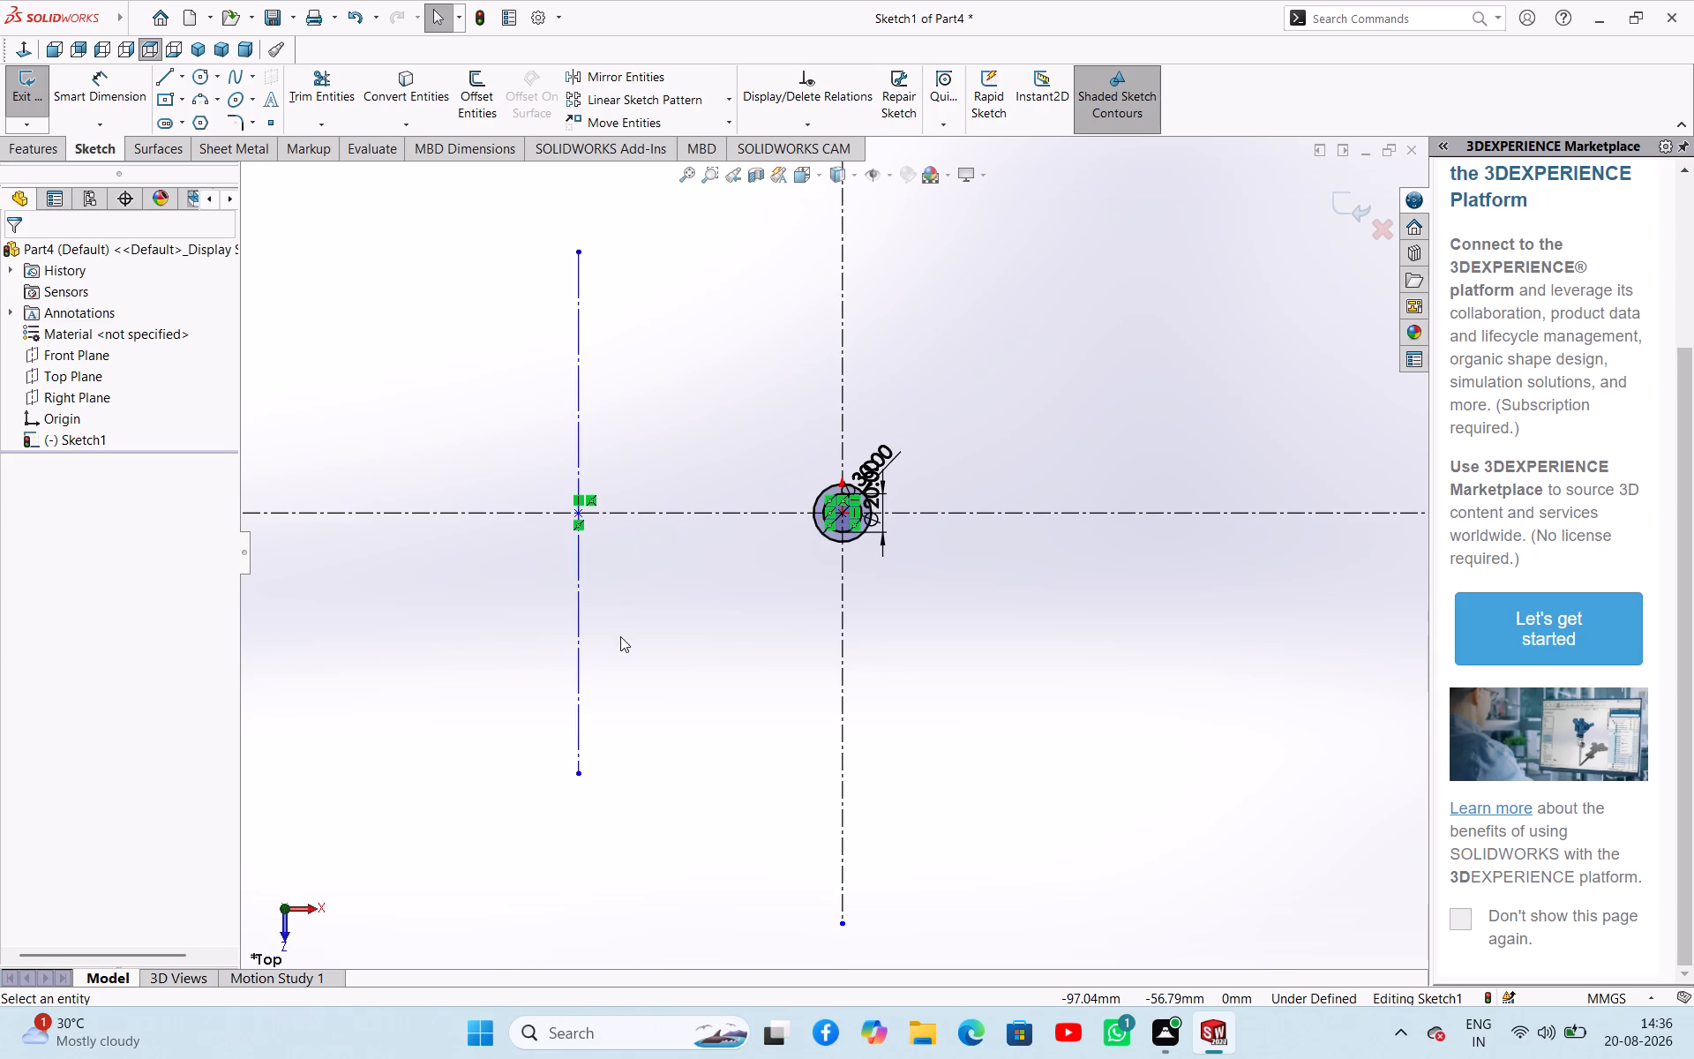
pyautogui.moveTo(648, 701); pyautogui.dragTo(682, 538, button='right')
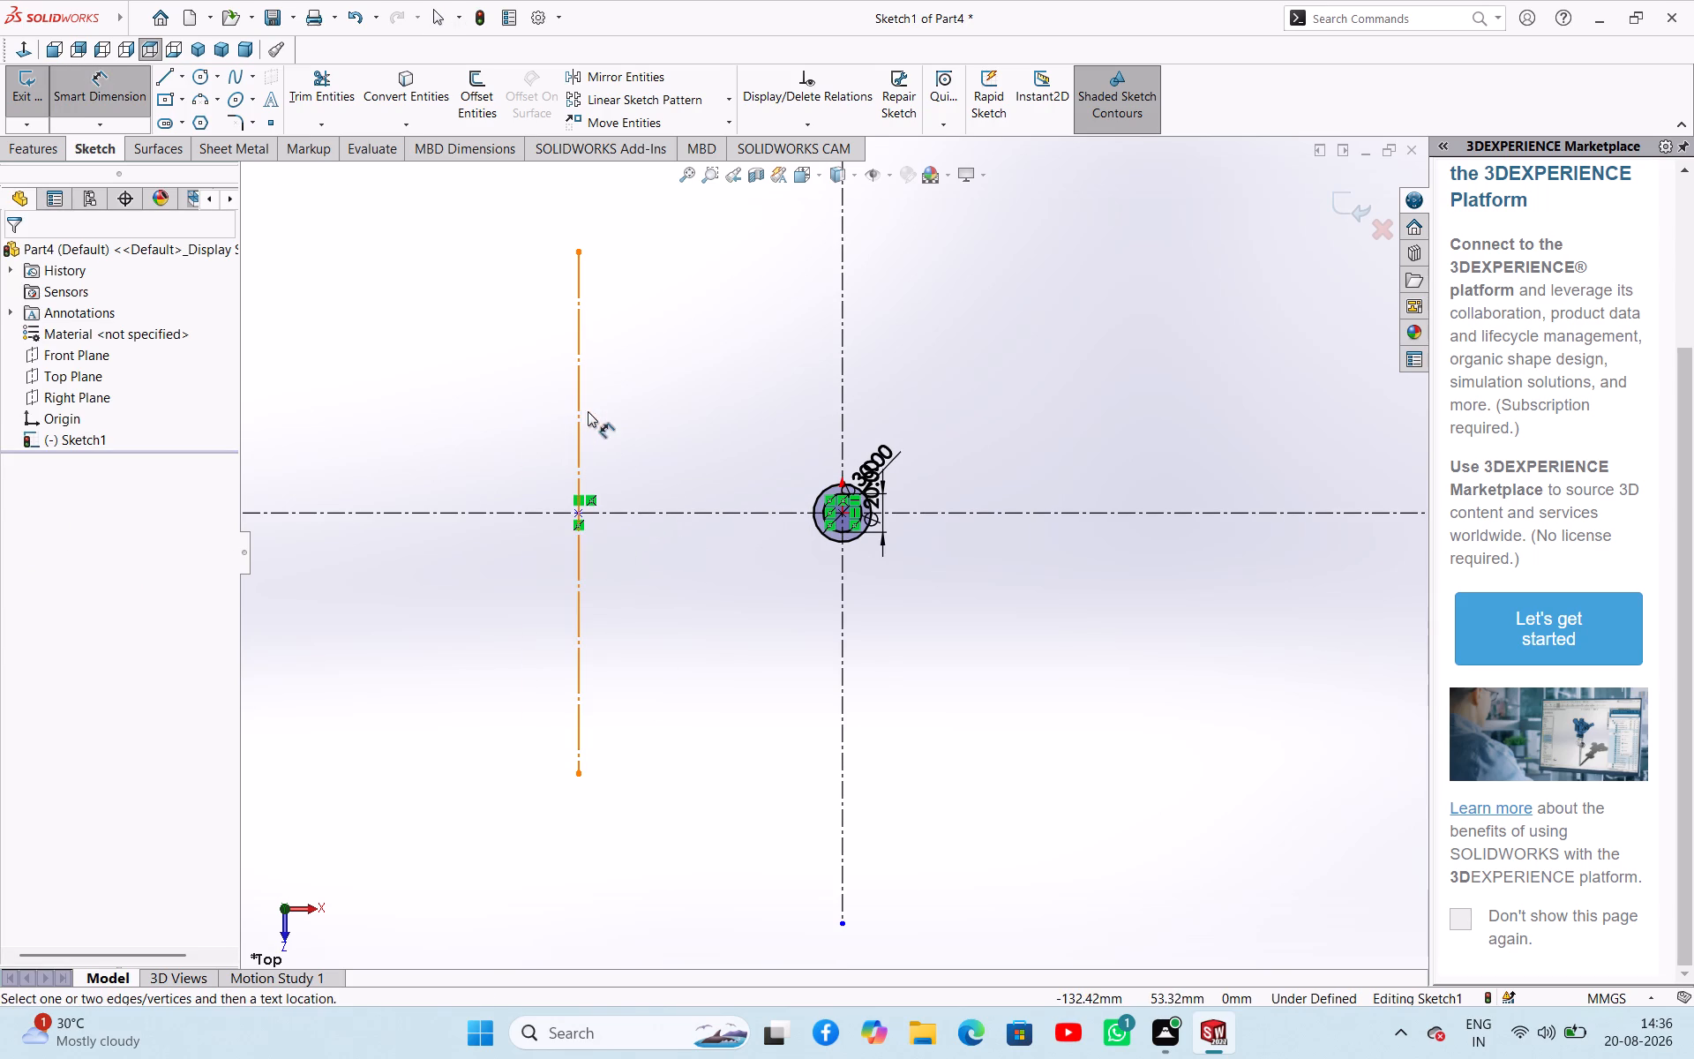
pyautogui.click(579, 406)
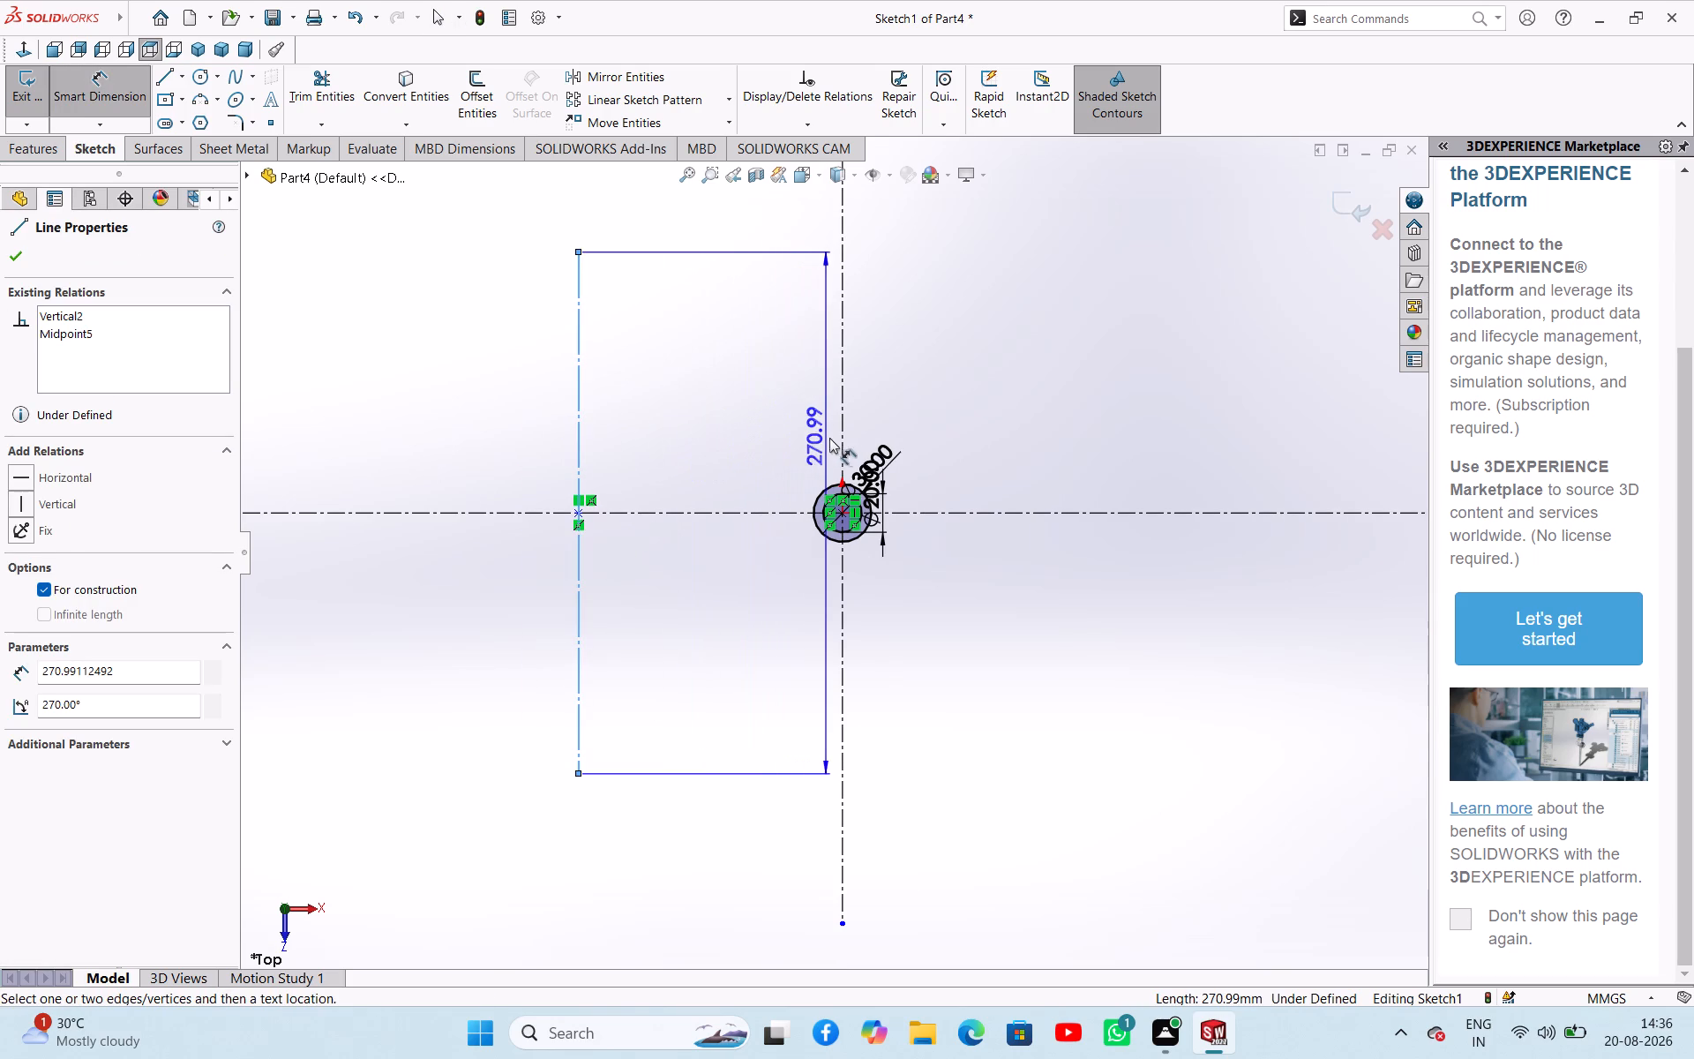
pyautogui.click(842, 444)
pyautogui.click(745, 362)
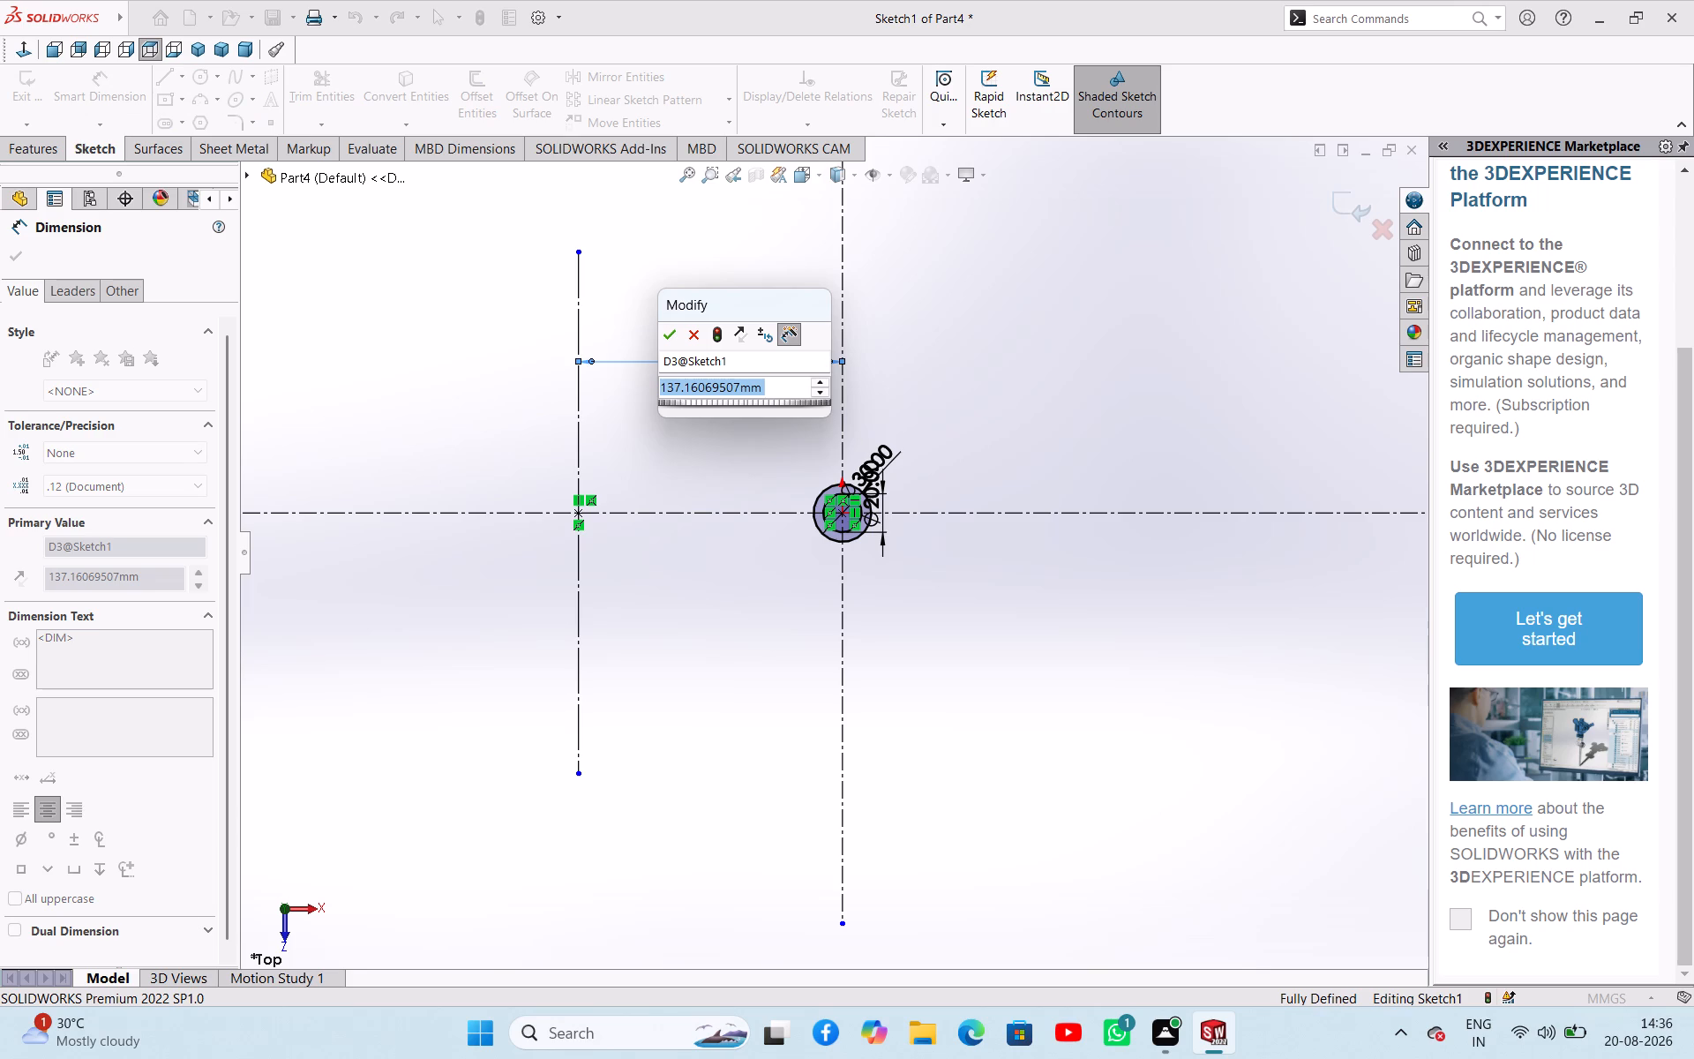
pyautogui.write('70')
pyautogui.press('Return')
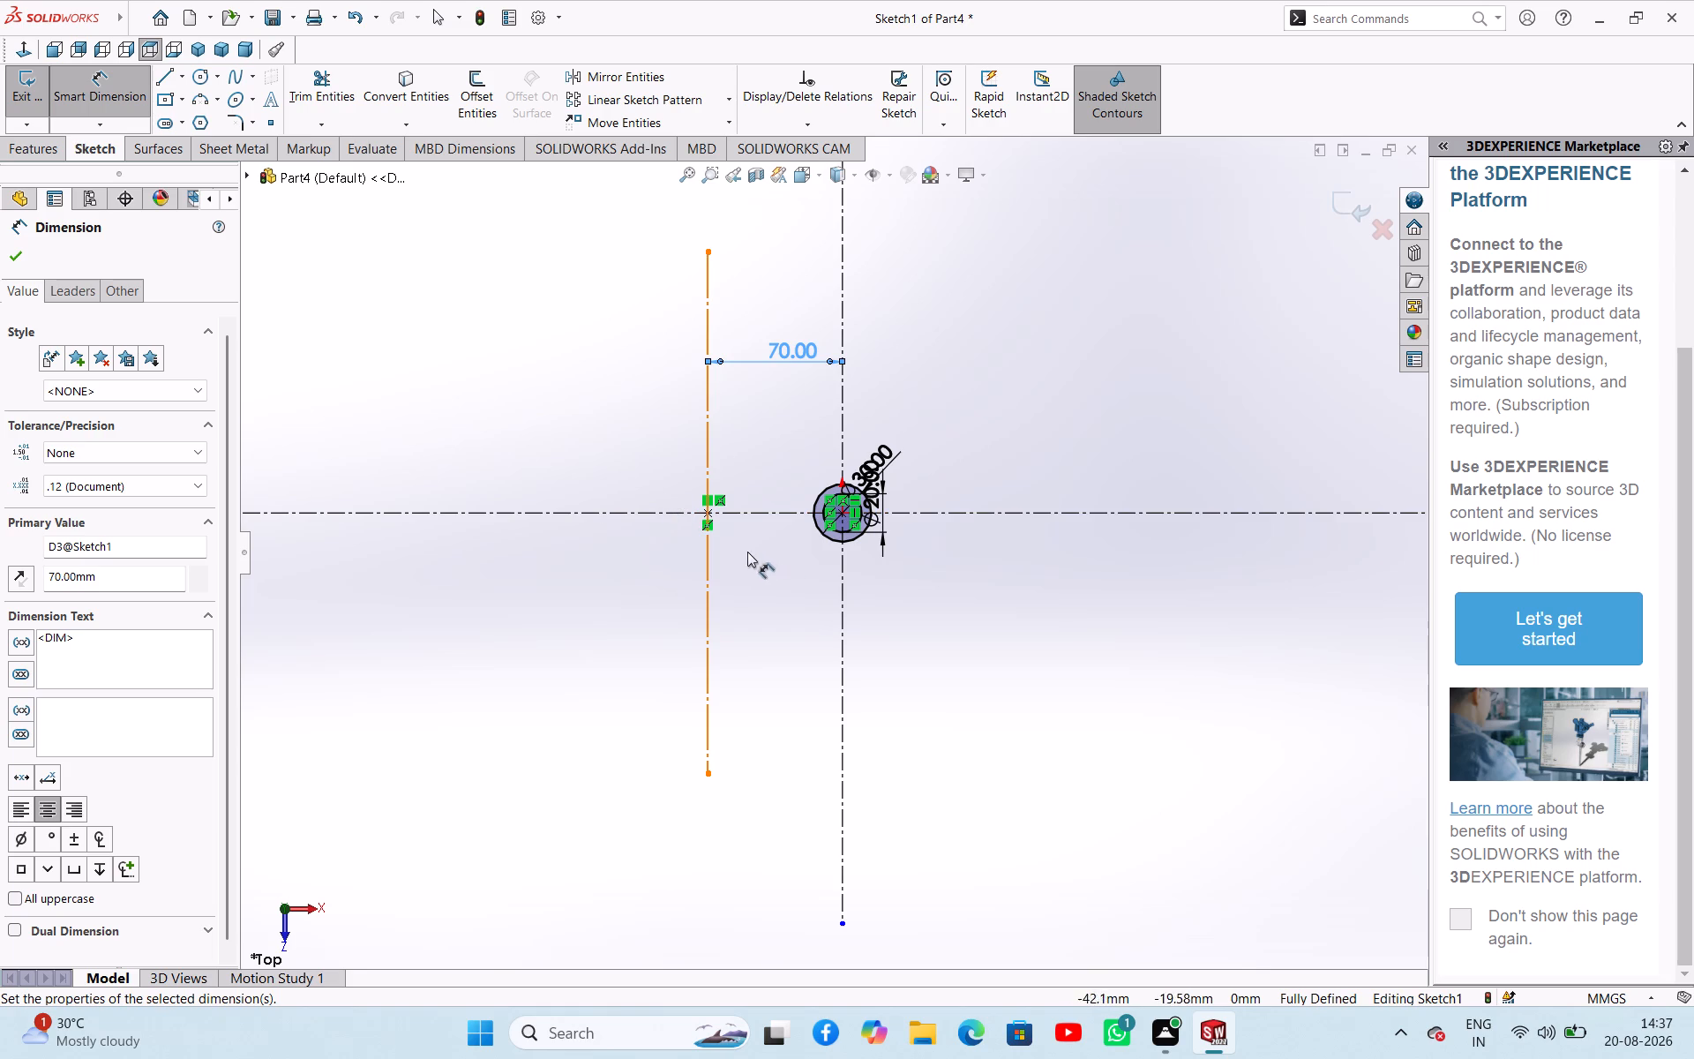
pyautogui.rightClick(725, 555)
pyautogui.click(772, 621)
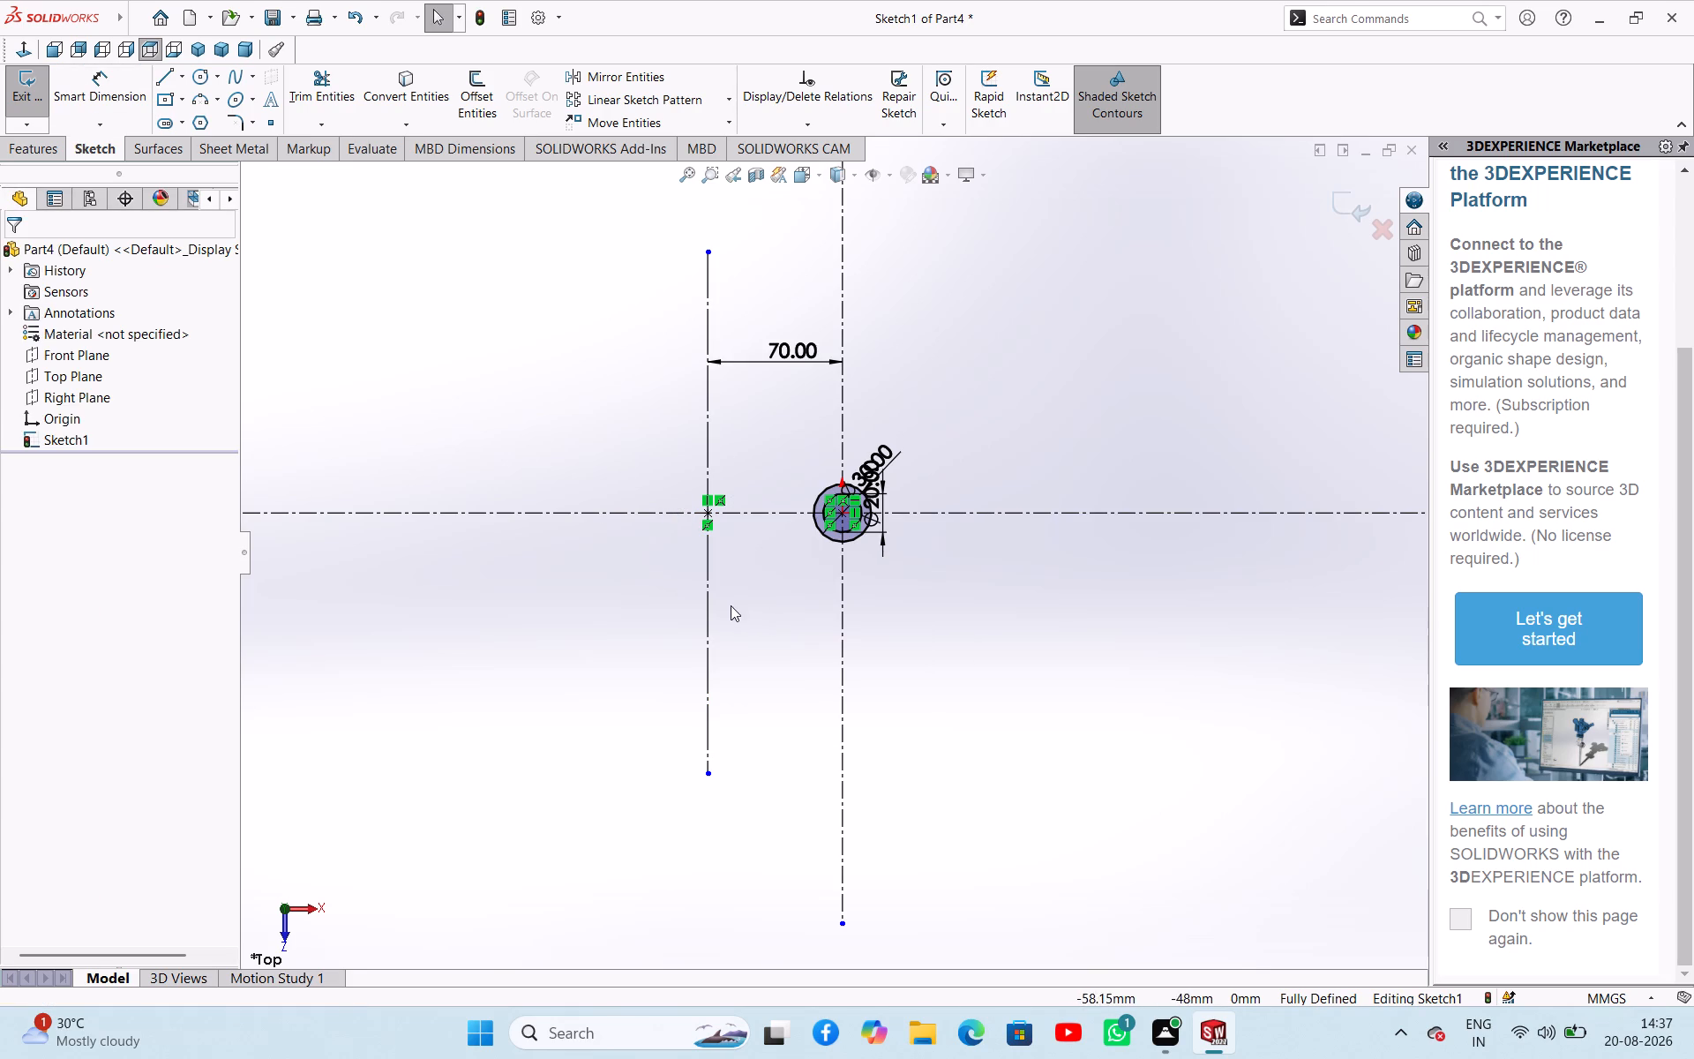
# Mirror the offset vertical construction line about the vertical centerline through the circles, keeping the original.
pyautogui.click(707, 585)
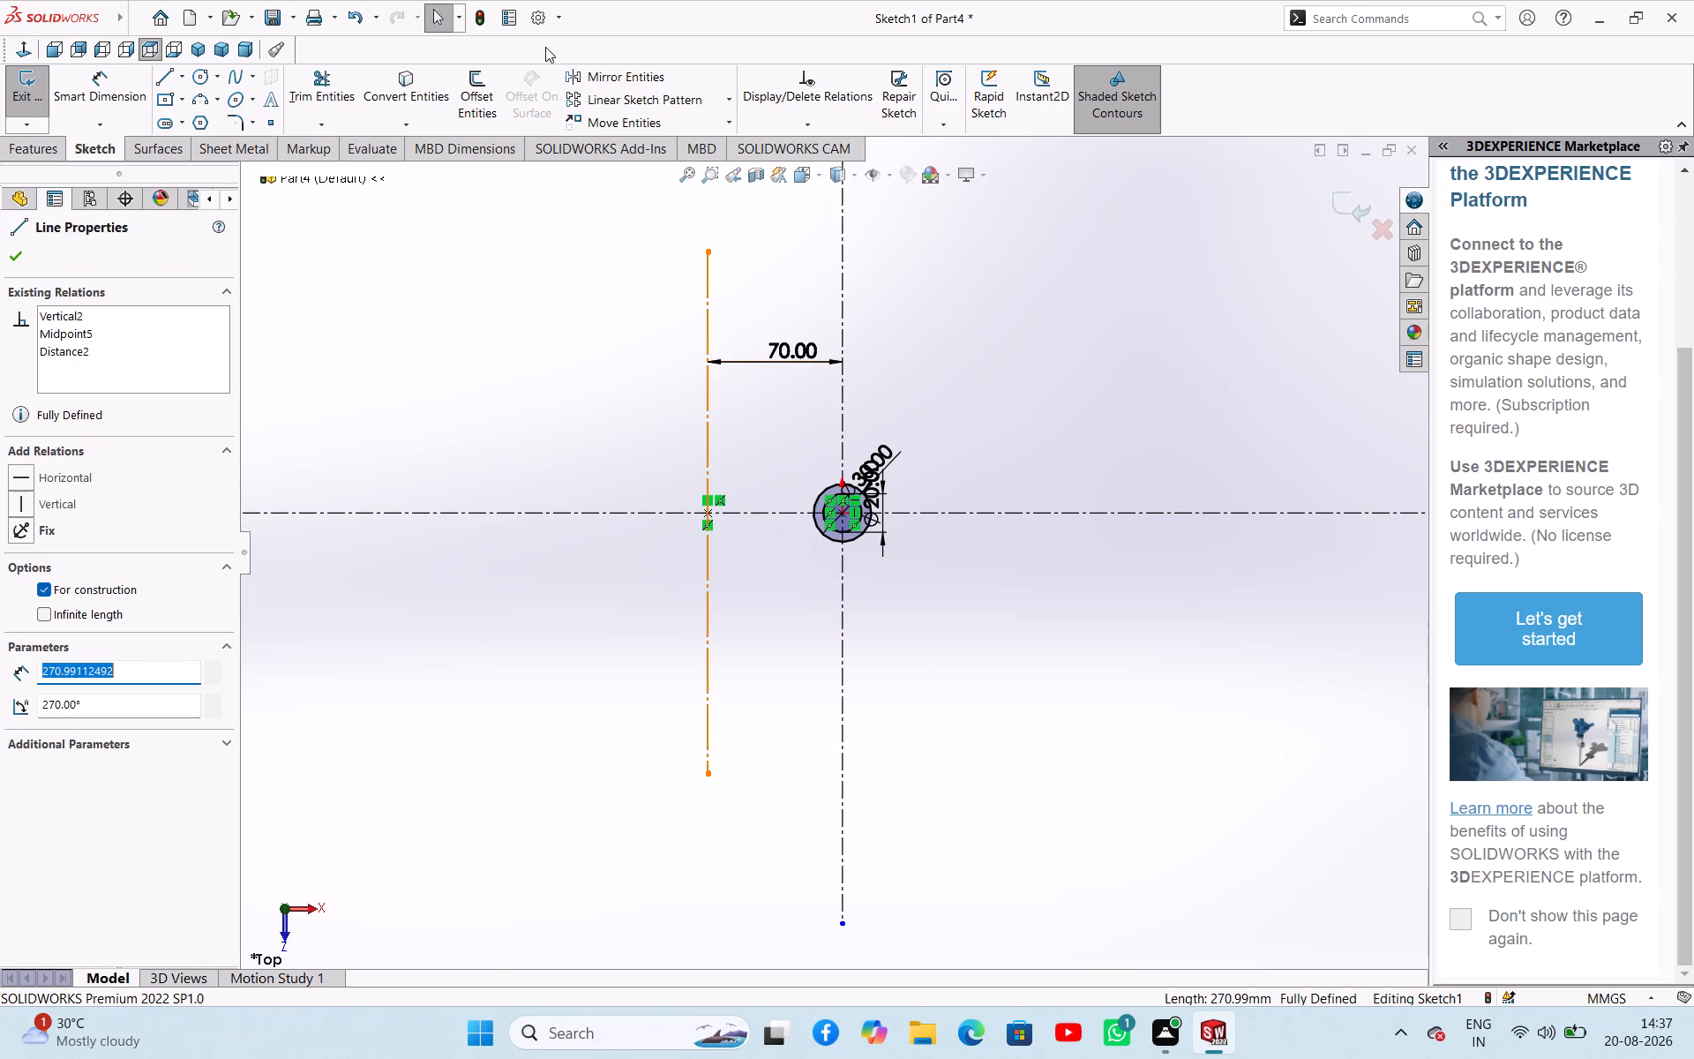
pyautogui.click(585, 79)
pyautogui.click(164, 514)
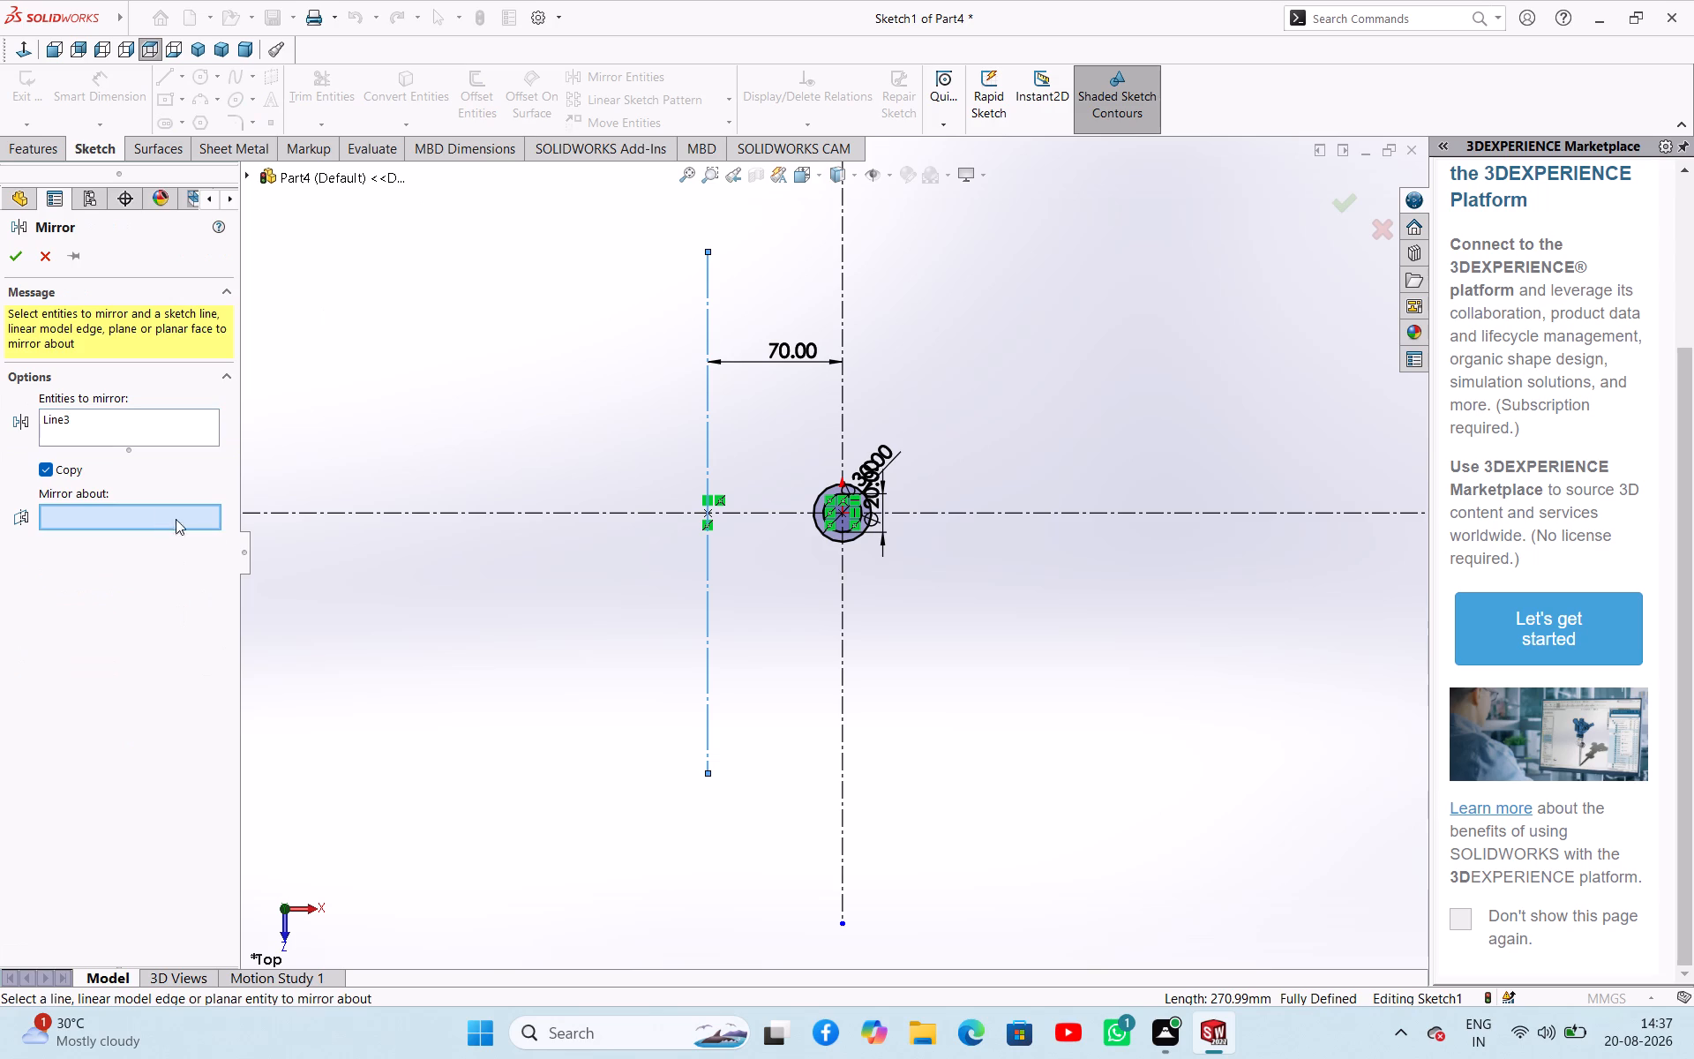
pyautogui.click(843, 600)
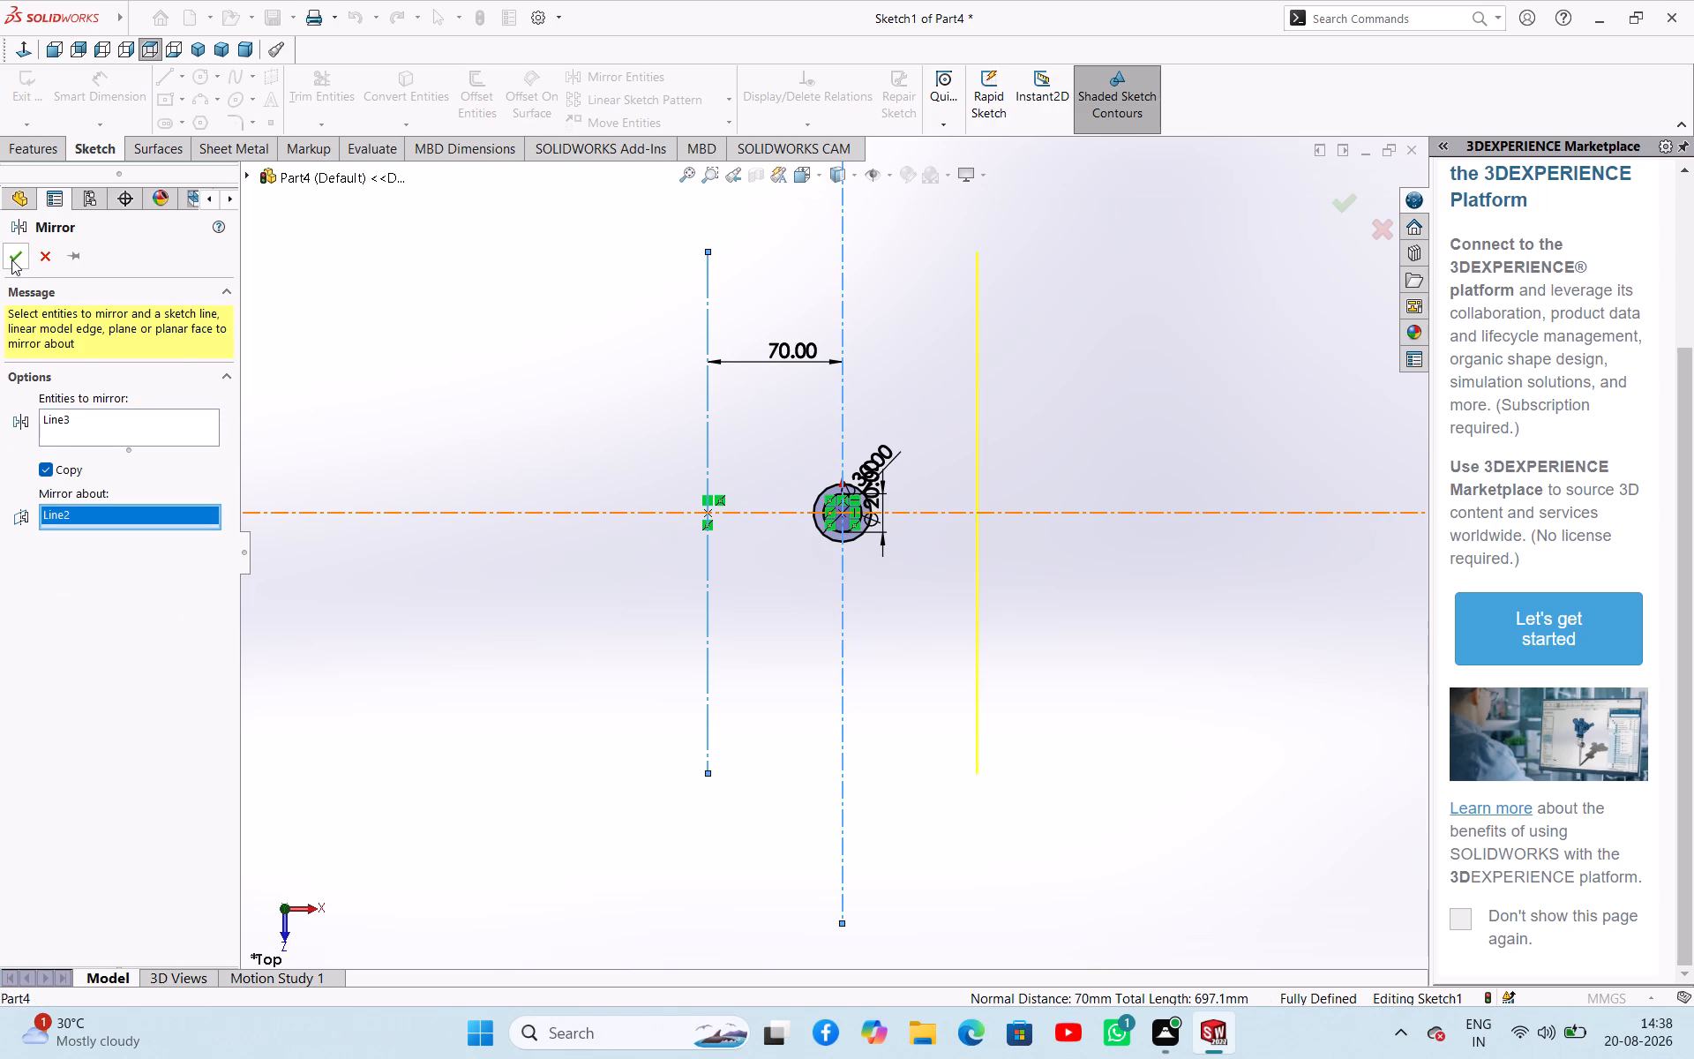
pyautogui.click(11, 259)
pyautogui.click(389, 387)
pyautogui.rightClick(413, 392)
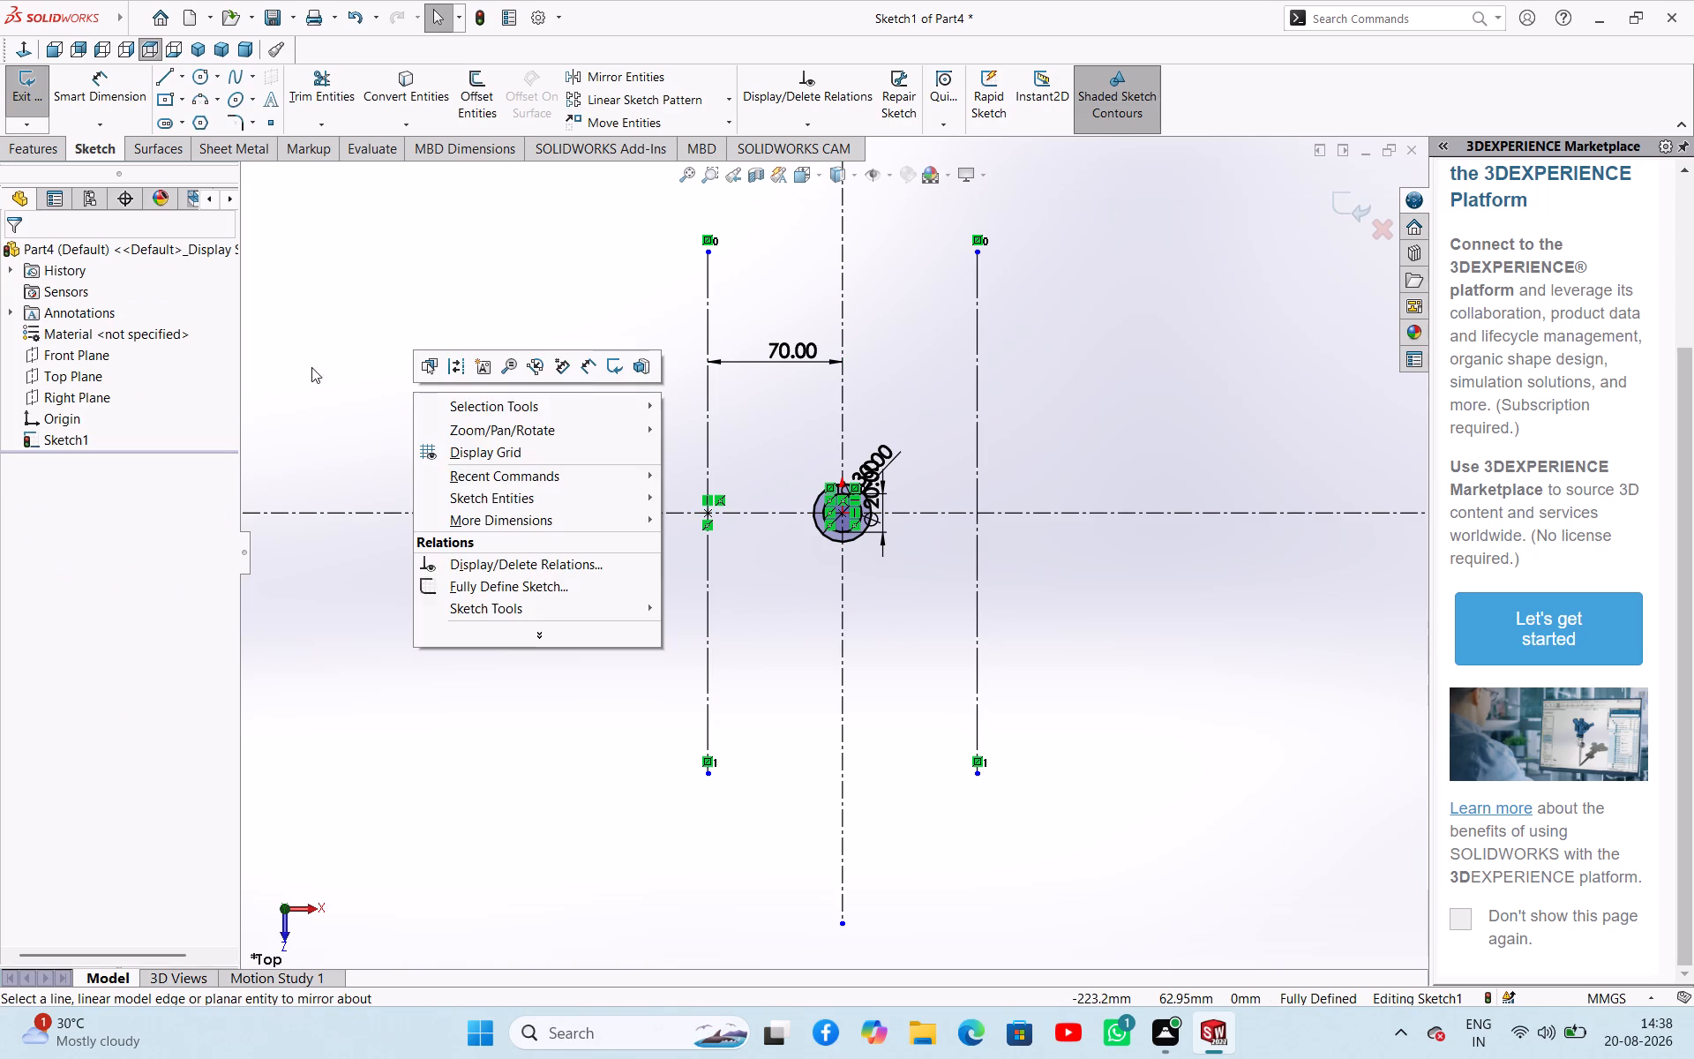
pyautogui.click(311, 367)
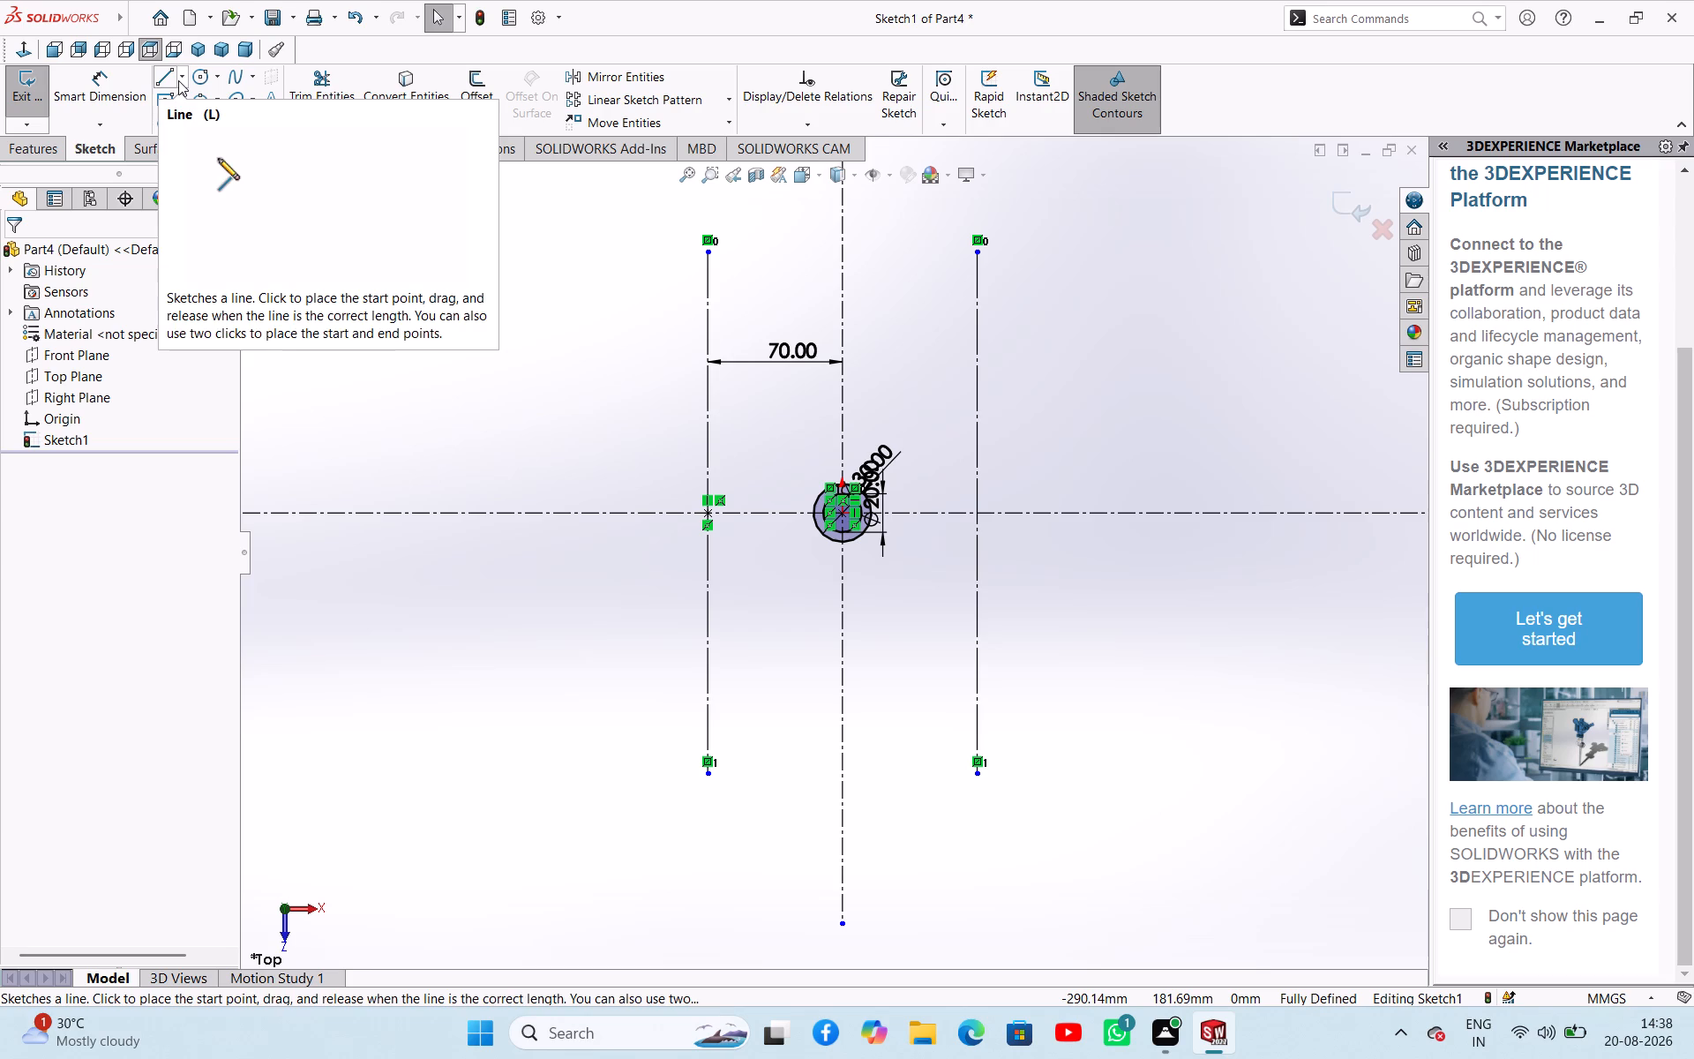
# Draw a horizontal midpoint construction line about 759 mm long below the circles, crossing all three vertical lines.
pyautogui.click(178, 80)
pyautogui.click(166, 118)
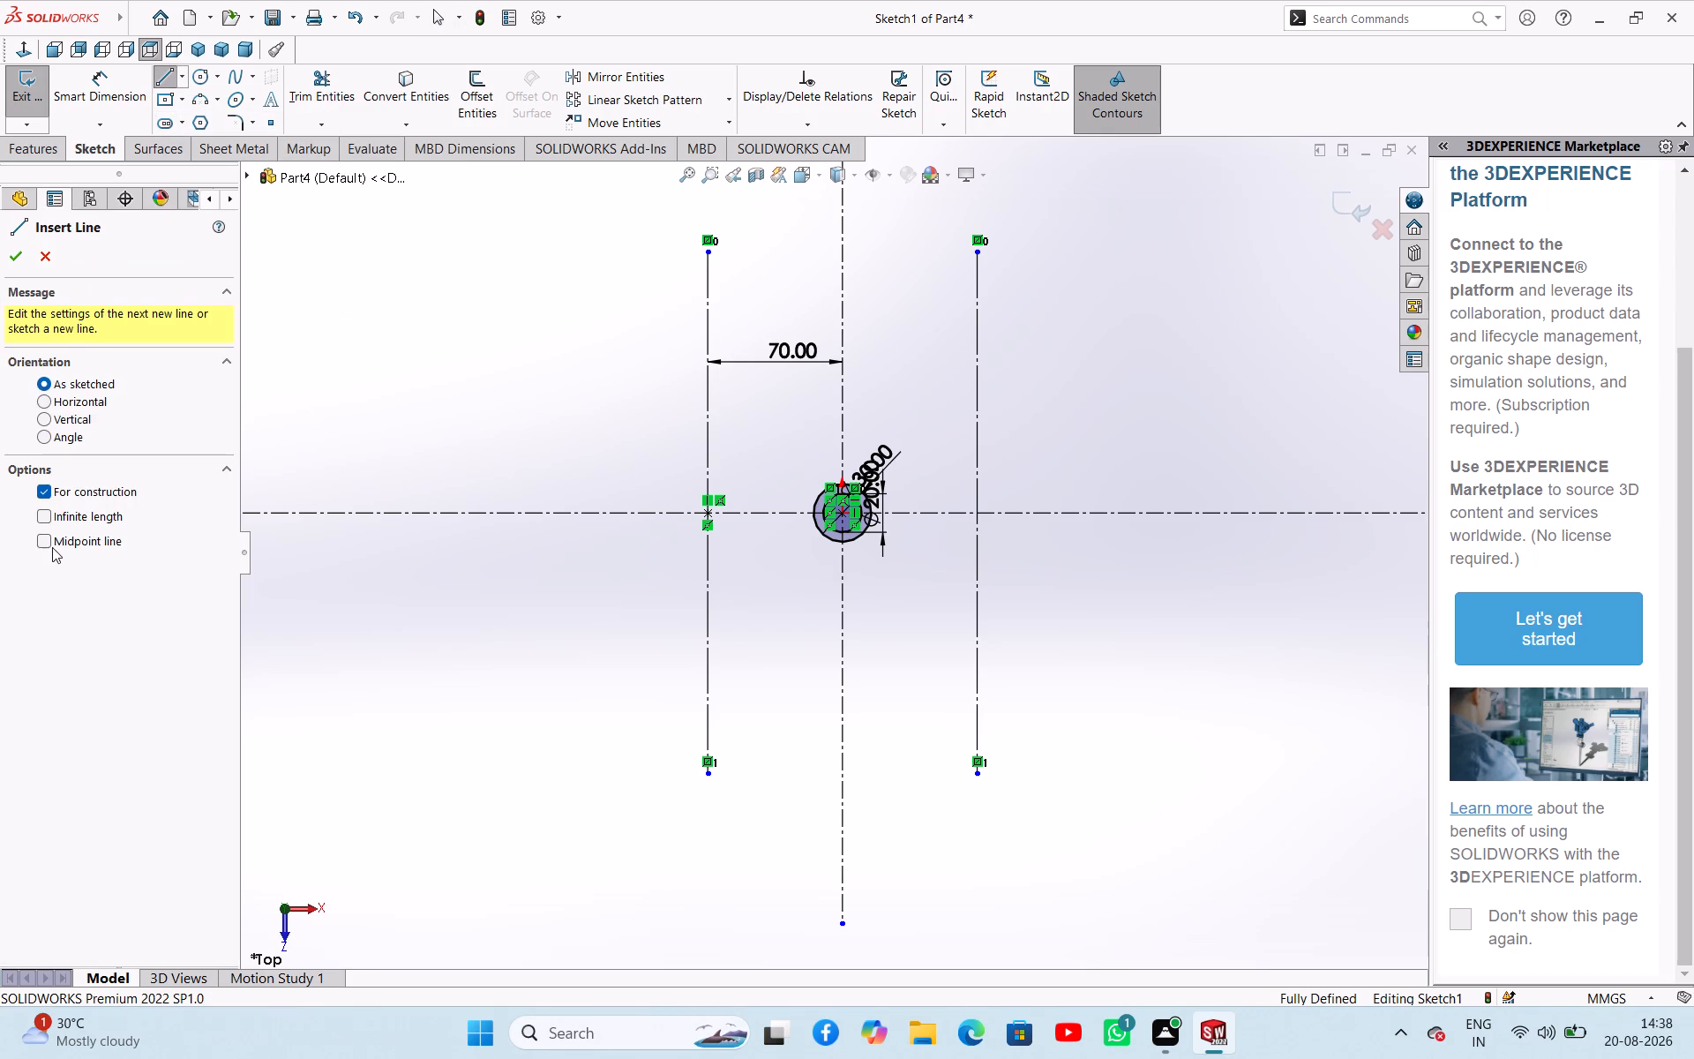
pyautogui.click(41, 542)
pyautogui.click(626, 675)
pyautogui.click(1357, 675)
pyautogui.rightClick(1142, 702)
pyautogui.click(1175, 727)
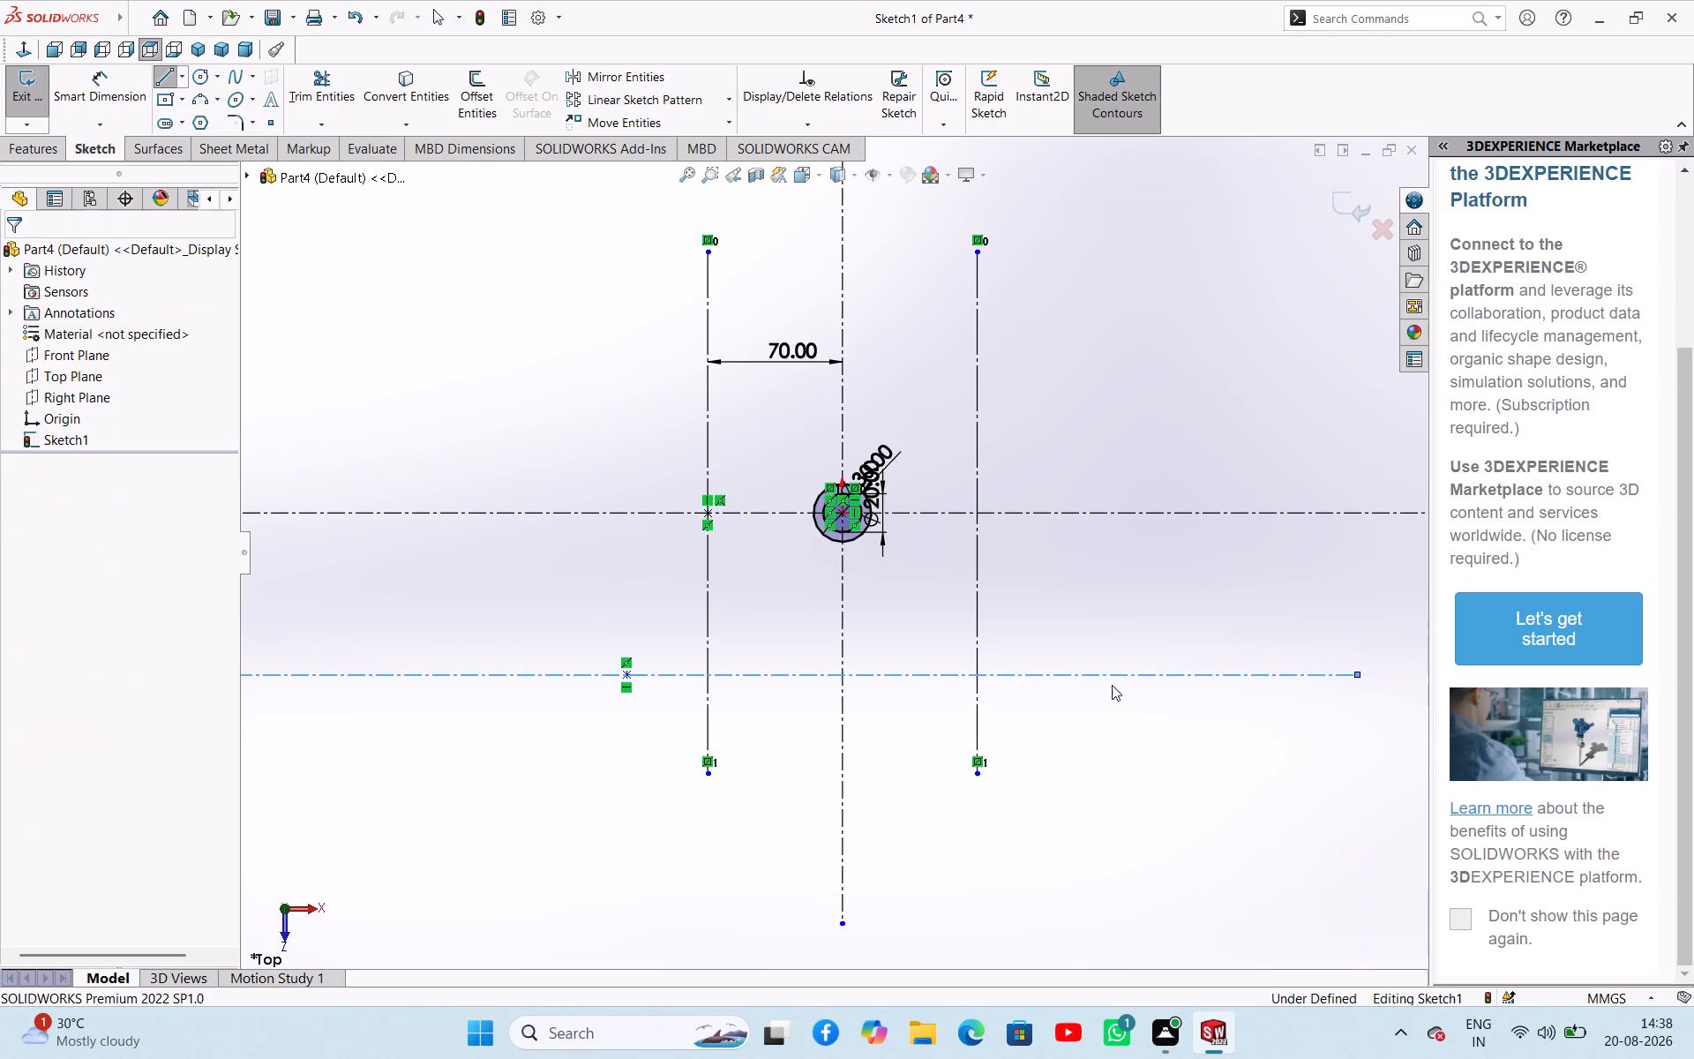
# Dimension the lower horizontal construction line 88 mm from the horizontal centerline through the circles.
pyautogui.moveTo(1112, 659); pyautogui.dragTo(1106, 544, button='right')
pyautogui.click(1087, 516)
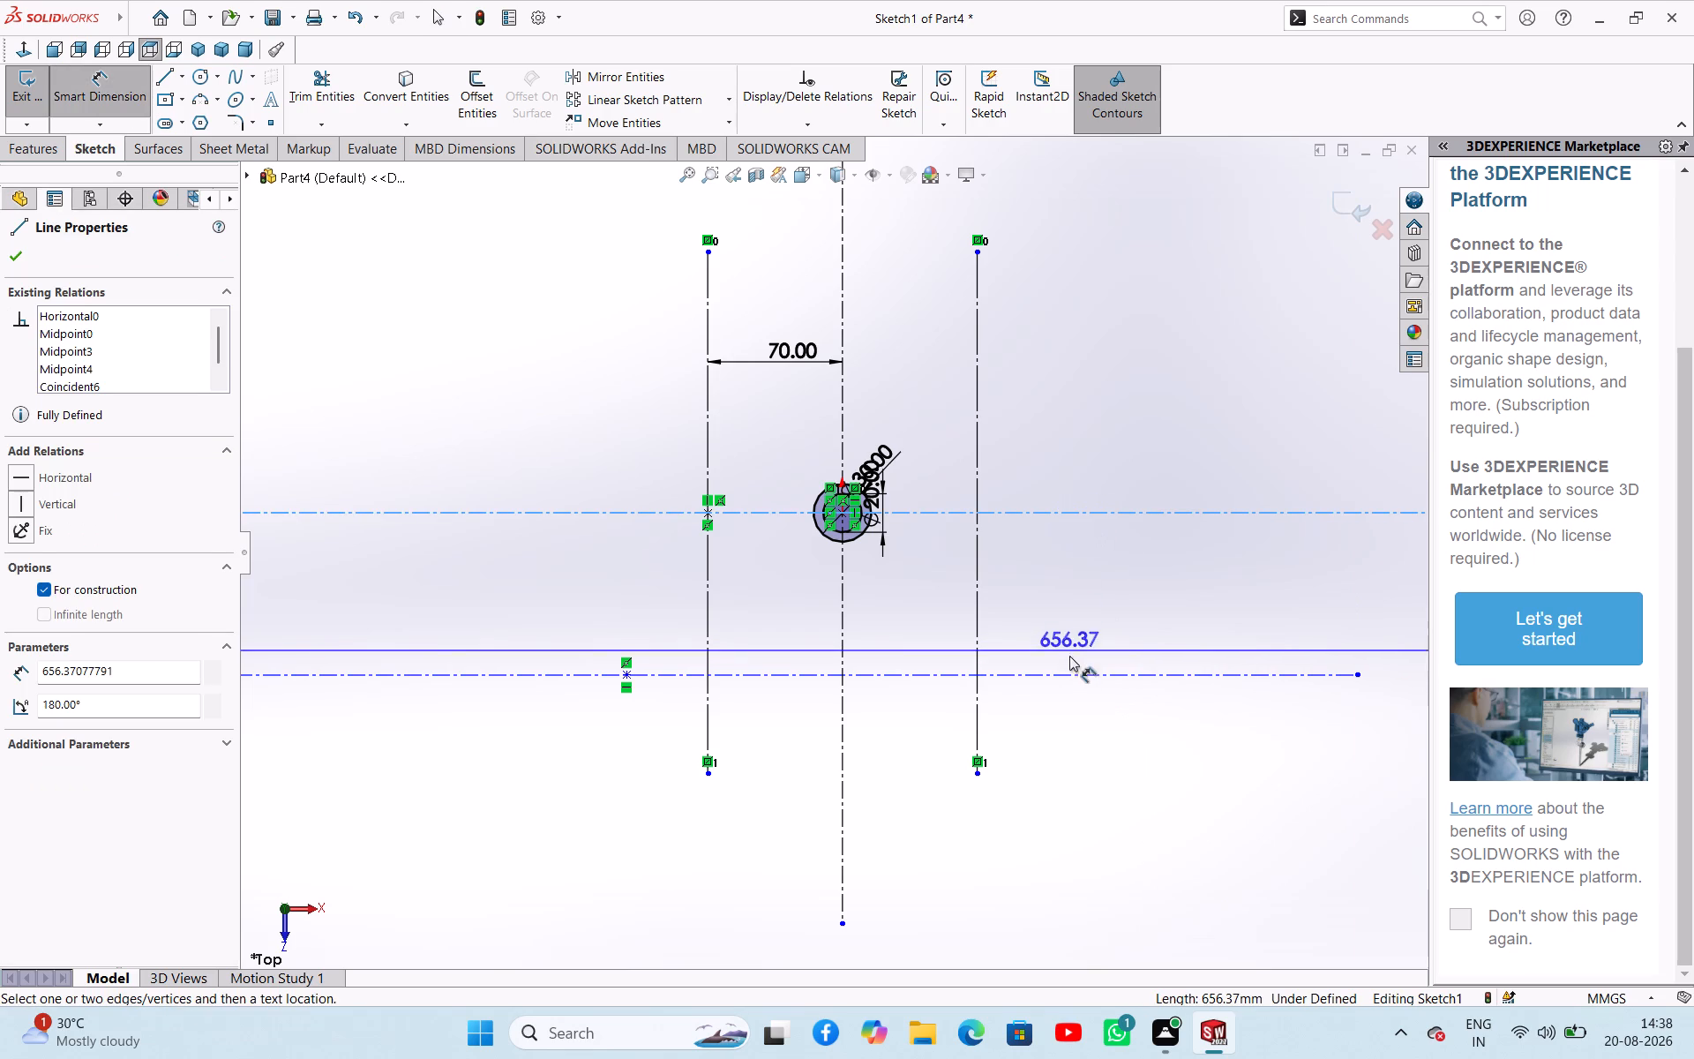
pyautogui.click(1073, 672)
pyautogui.click(1085, 623)
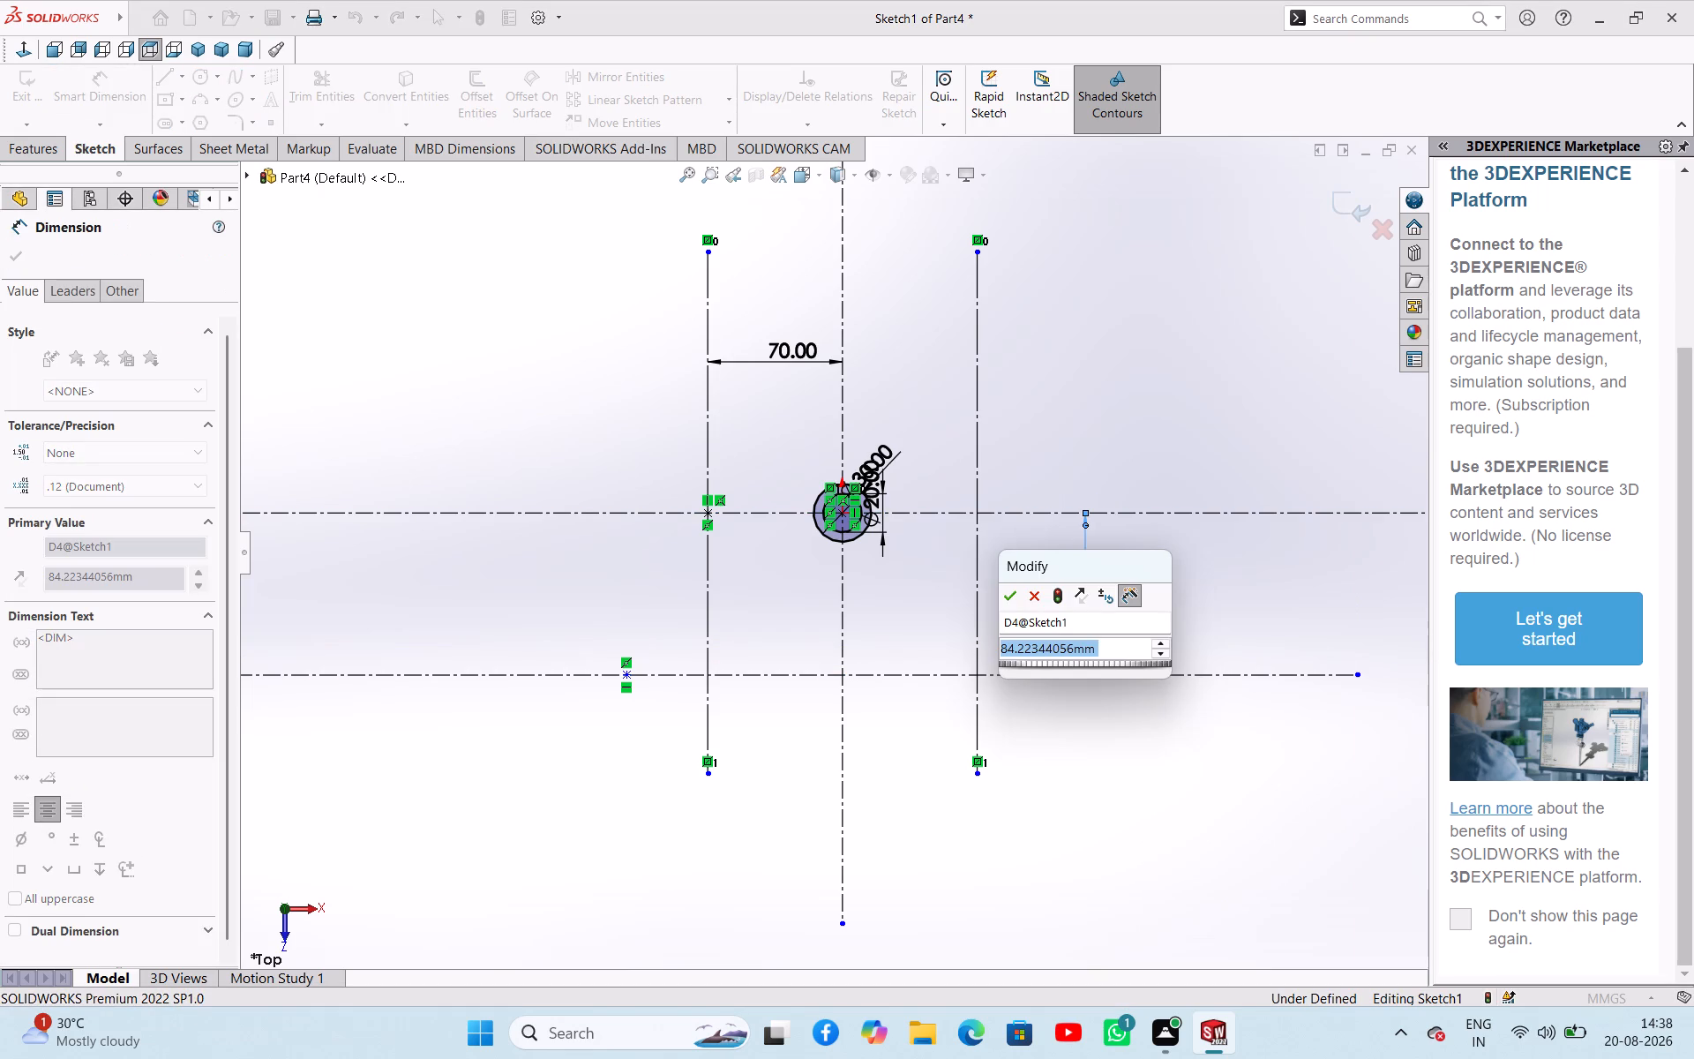
pyautogui.write('88')
pyautogui.press('Return')
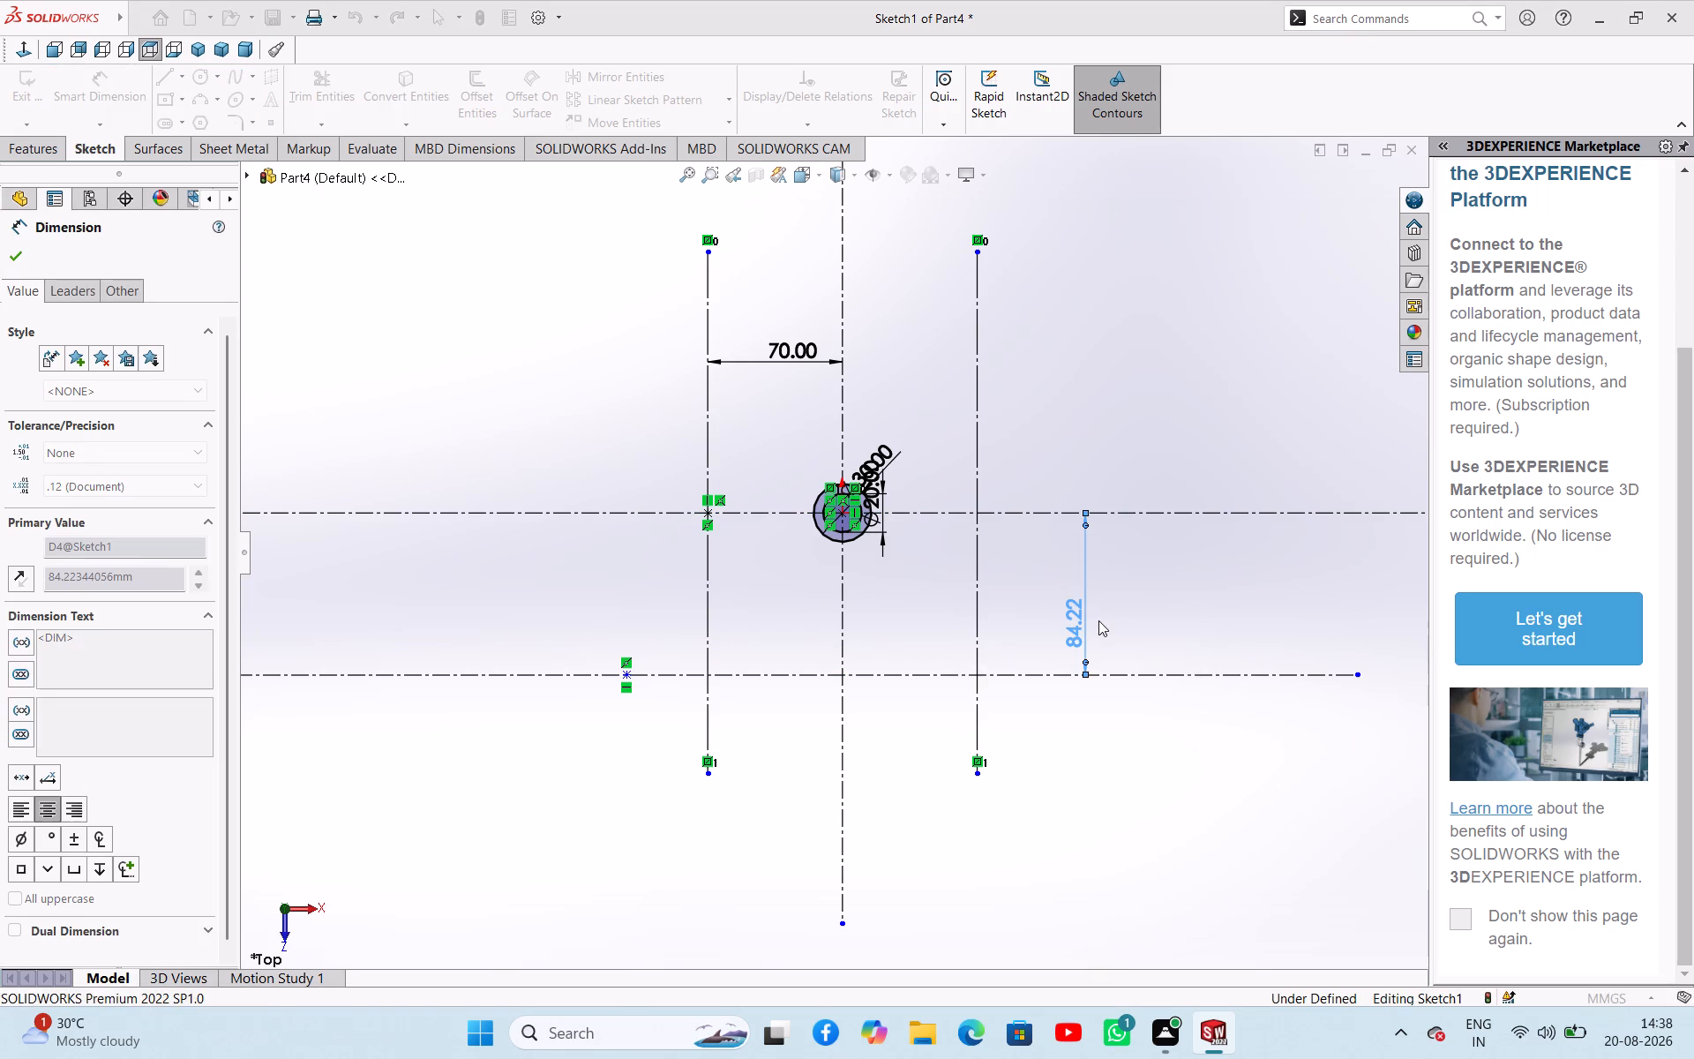
pyautogui.rightClick(1091, 719)
pyautogui.click(1142, 771)
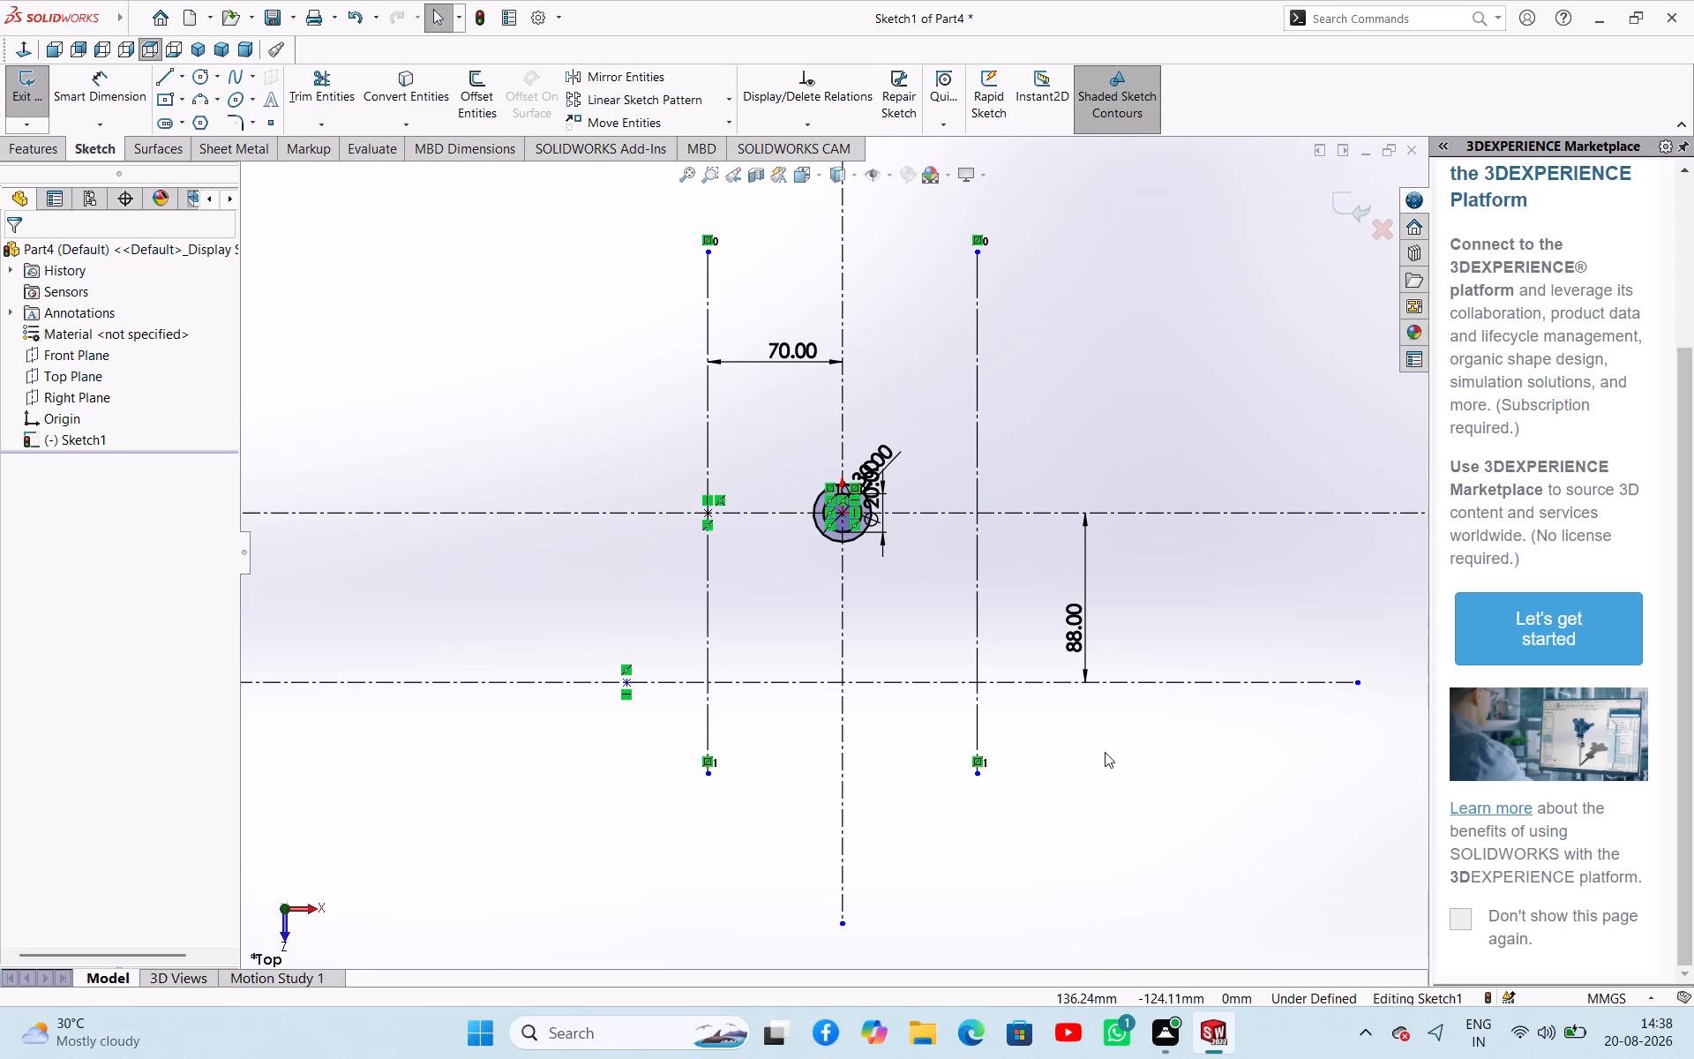
# Convert the two offset vertical lines and the lower horizontal line from construction to solid sketch geometry.
pyautogui.click(706, 639)
pyautogui.click(783, 594)
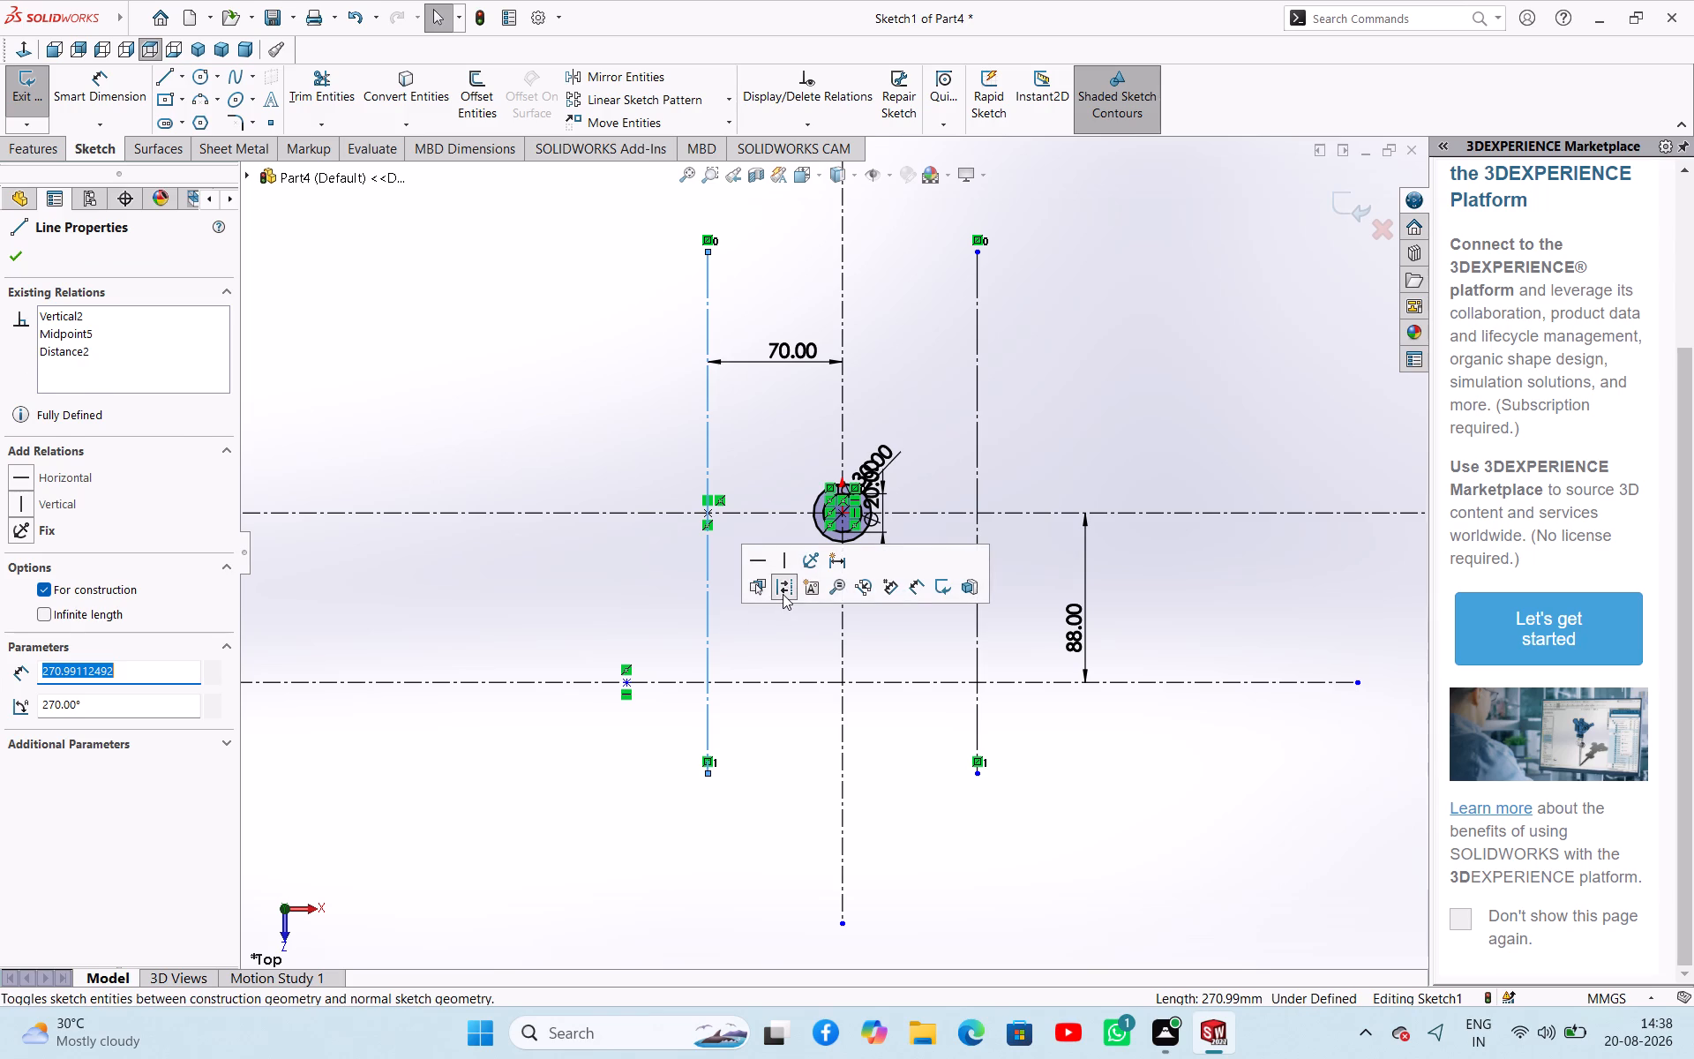
pyautogui.click(976, 648)
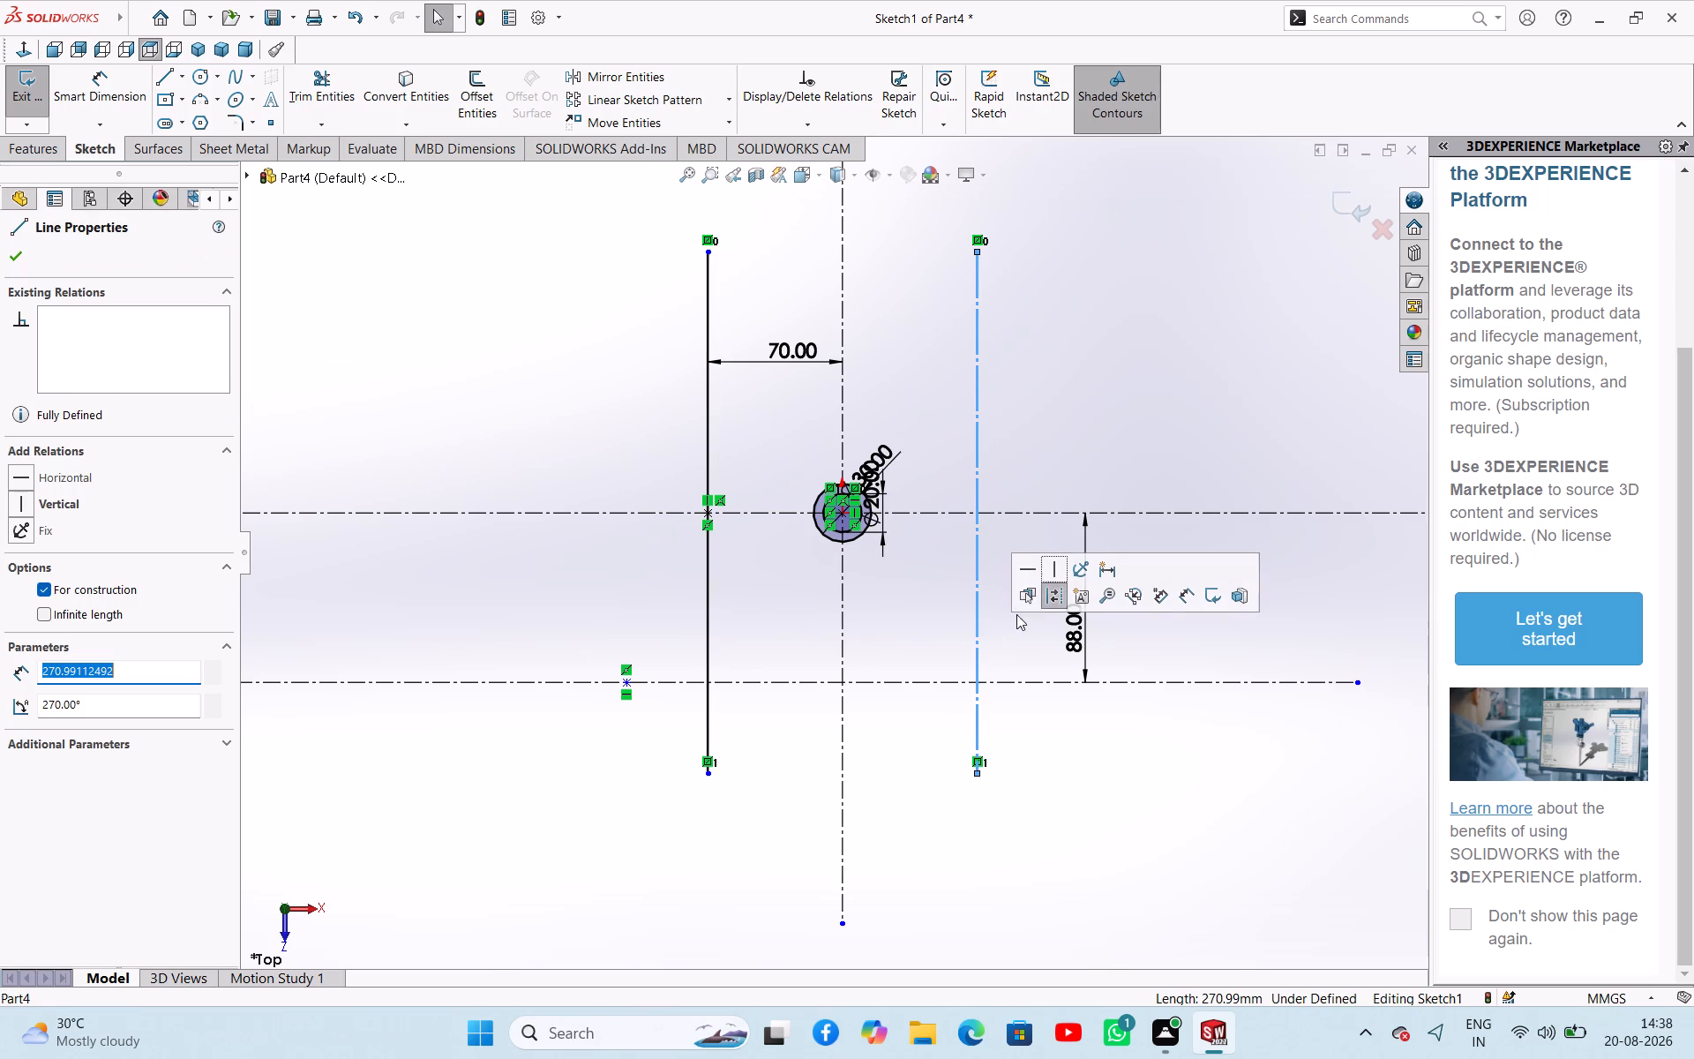
pyautogui.click(1059, 589)
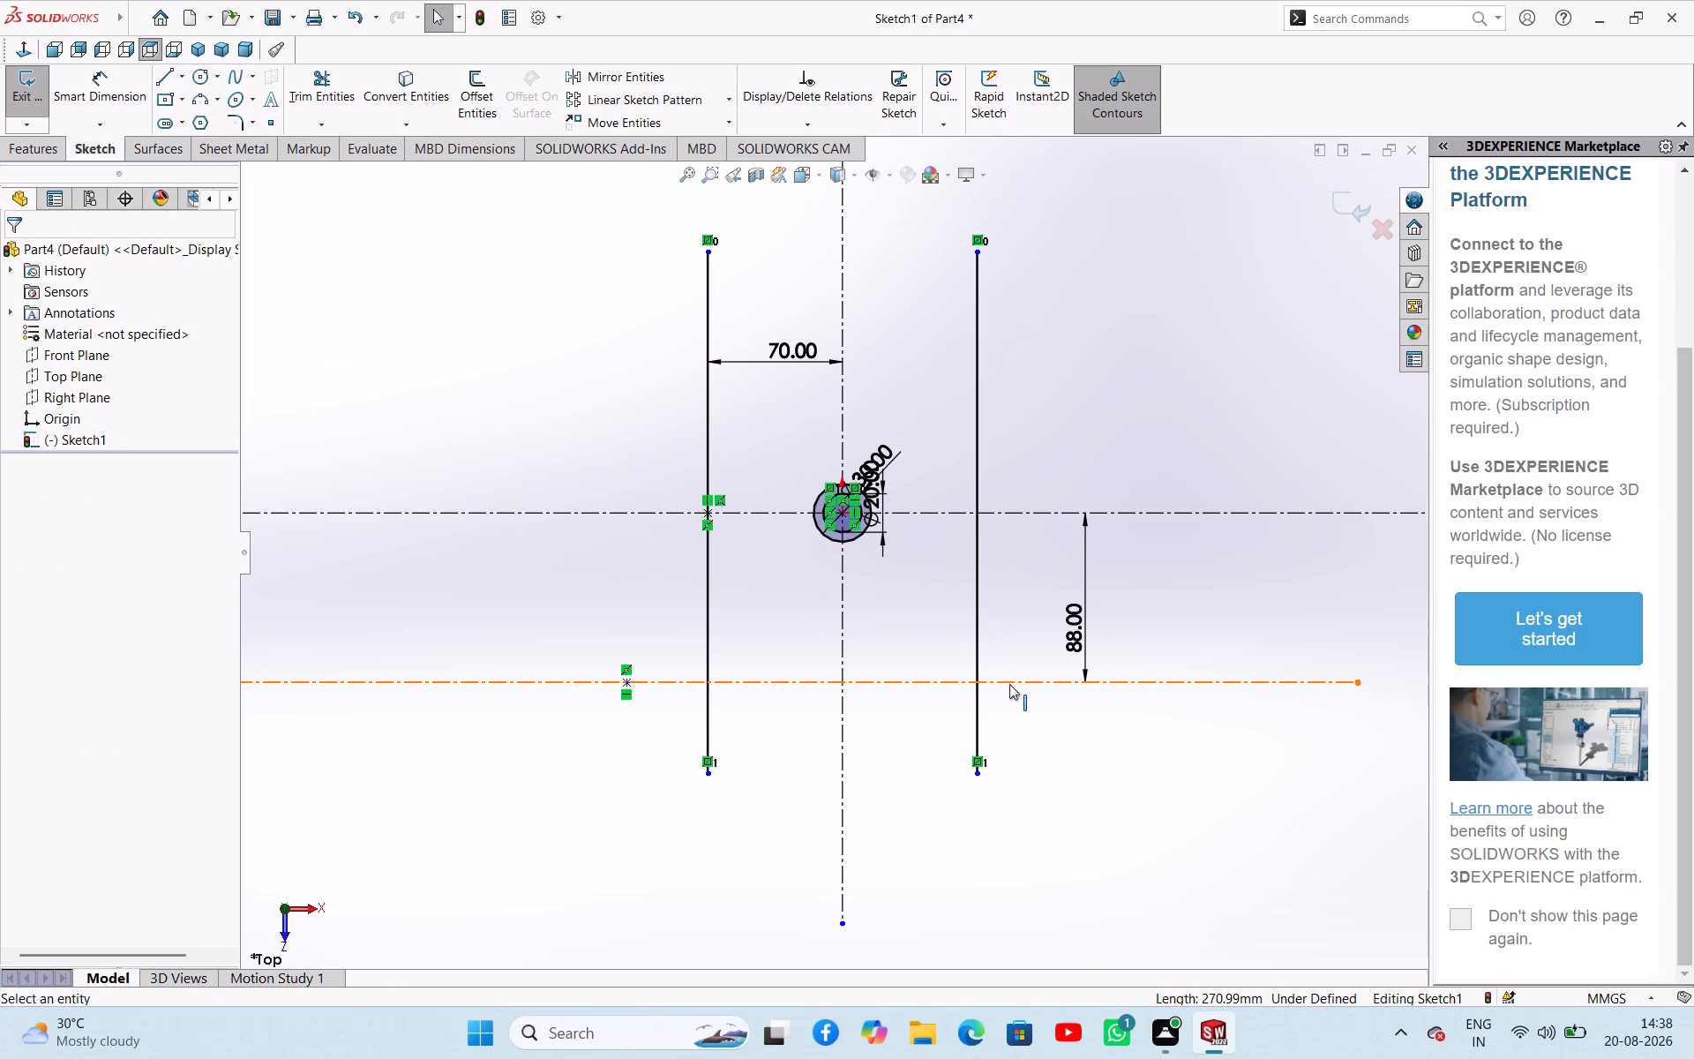
pyautogui.click(1009, 684)
pyautogui.click(1079, 640)
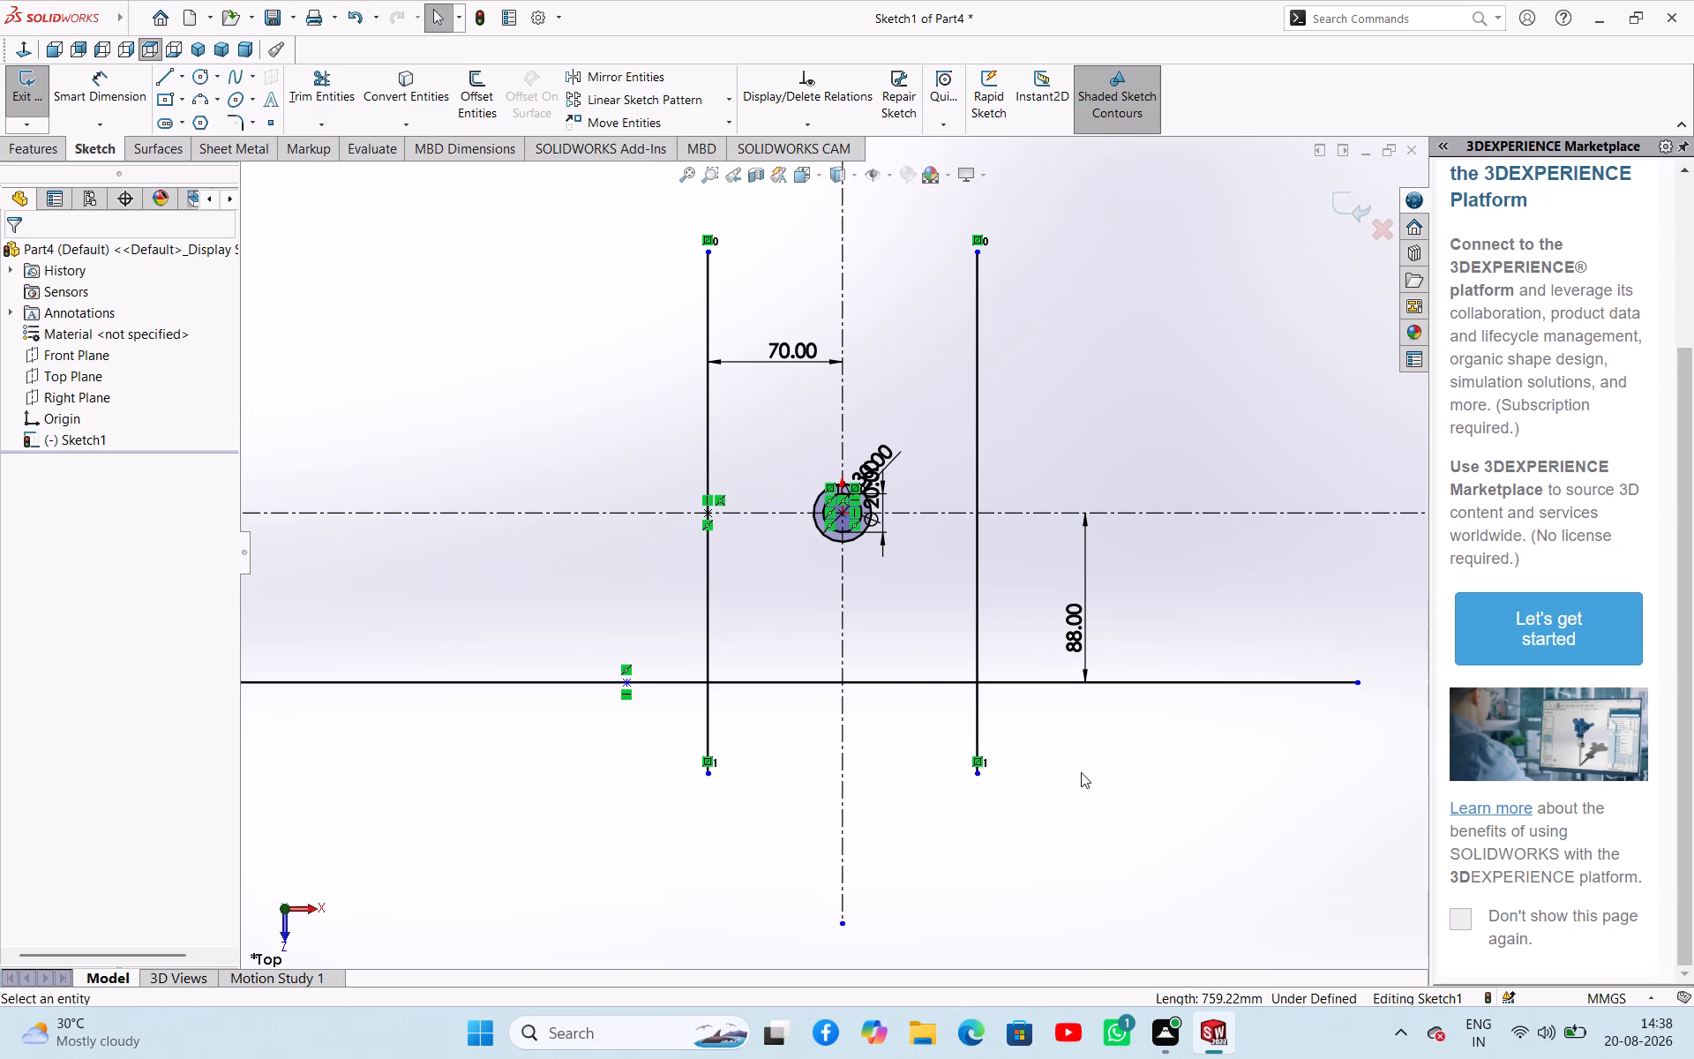
pyautogui.click(1082, 772)
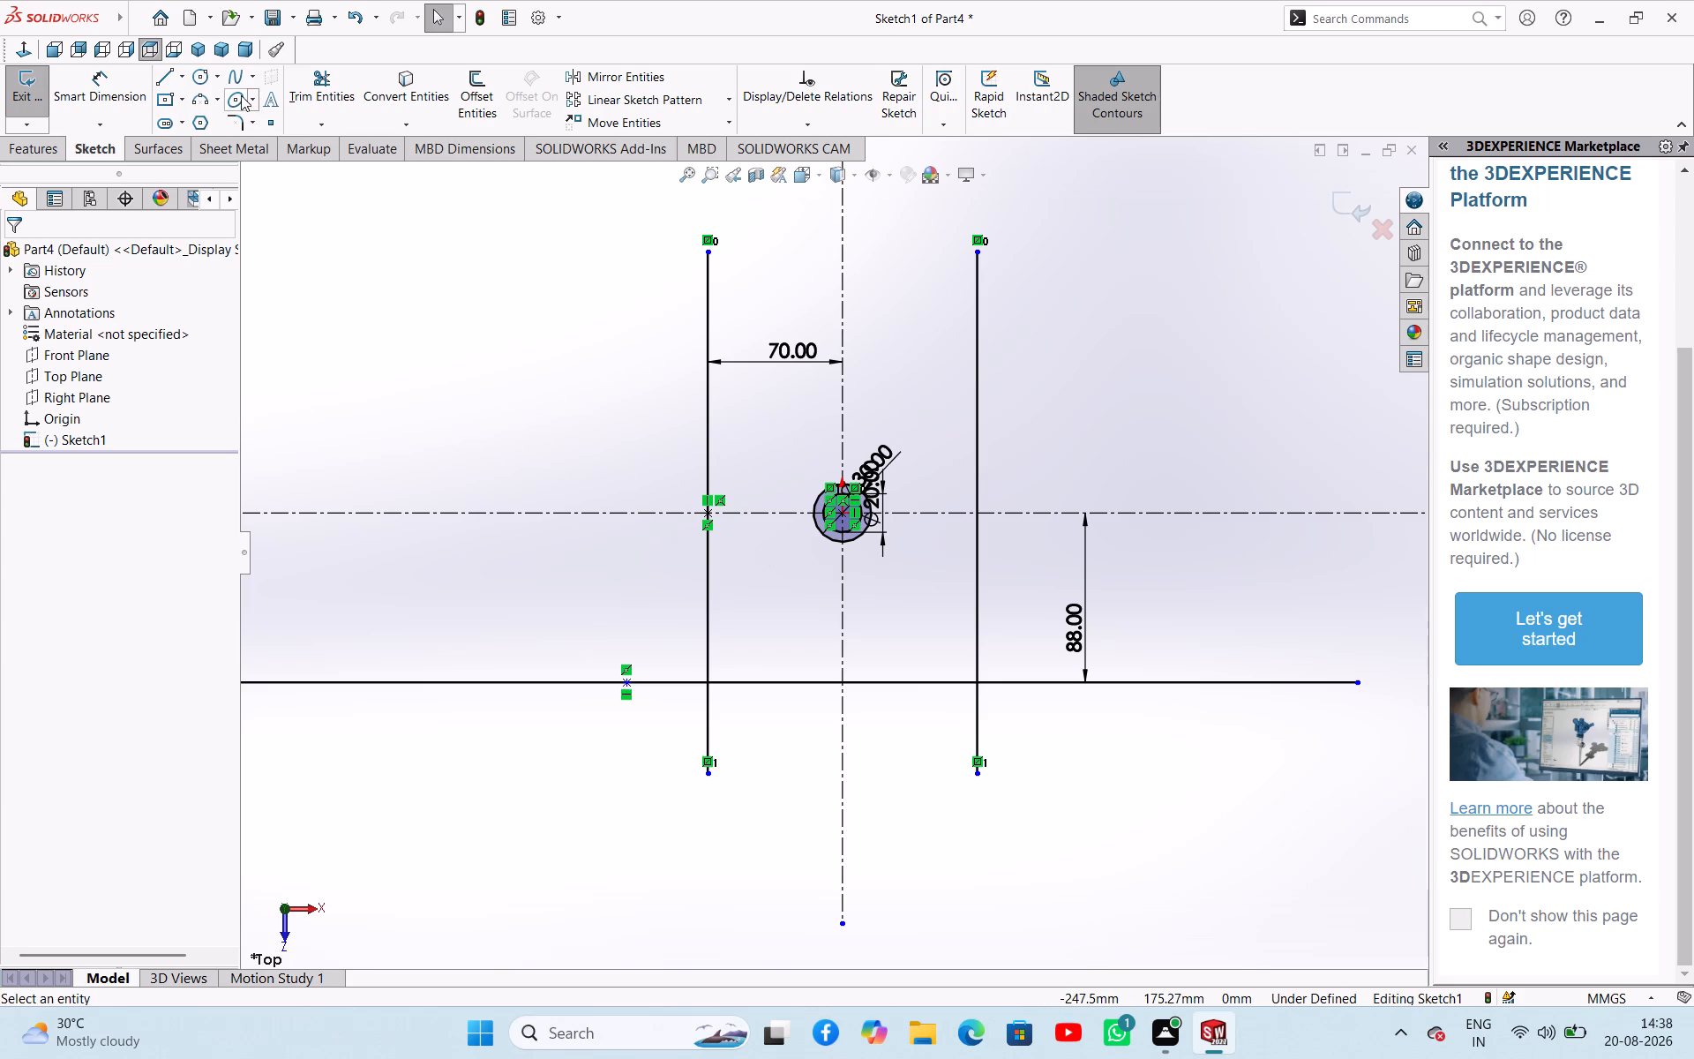
# Power-trim the lower ends of both offset vertical lines where they extend below the lower horizontal line.
pyautogui.click(208, 78)
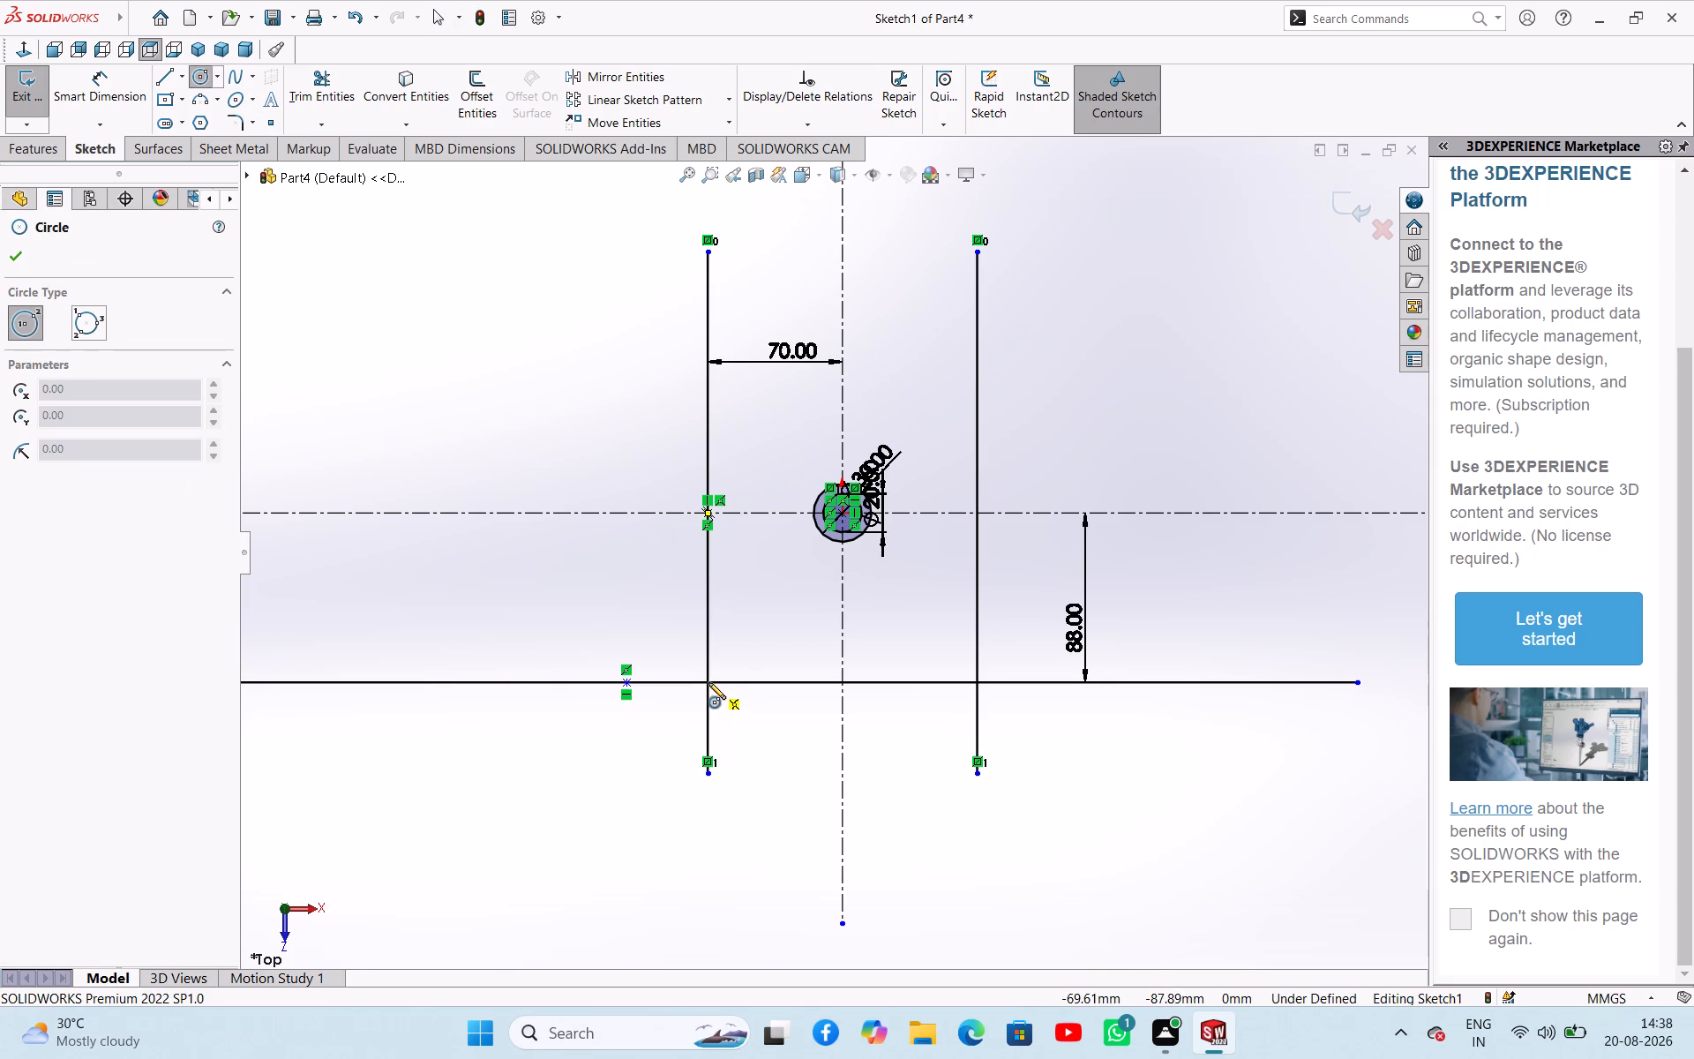
pyautogui.click(313, 77)
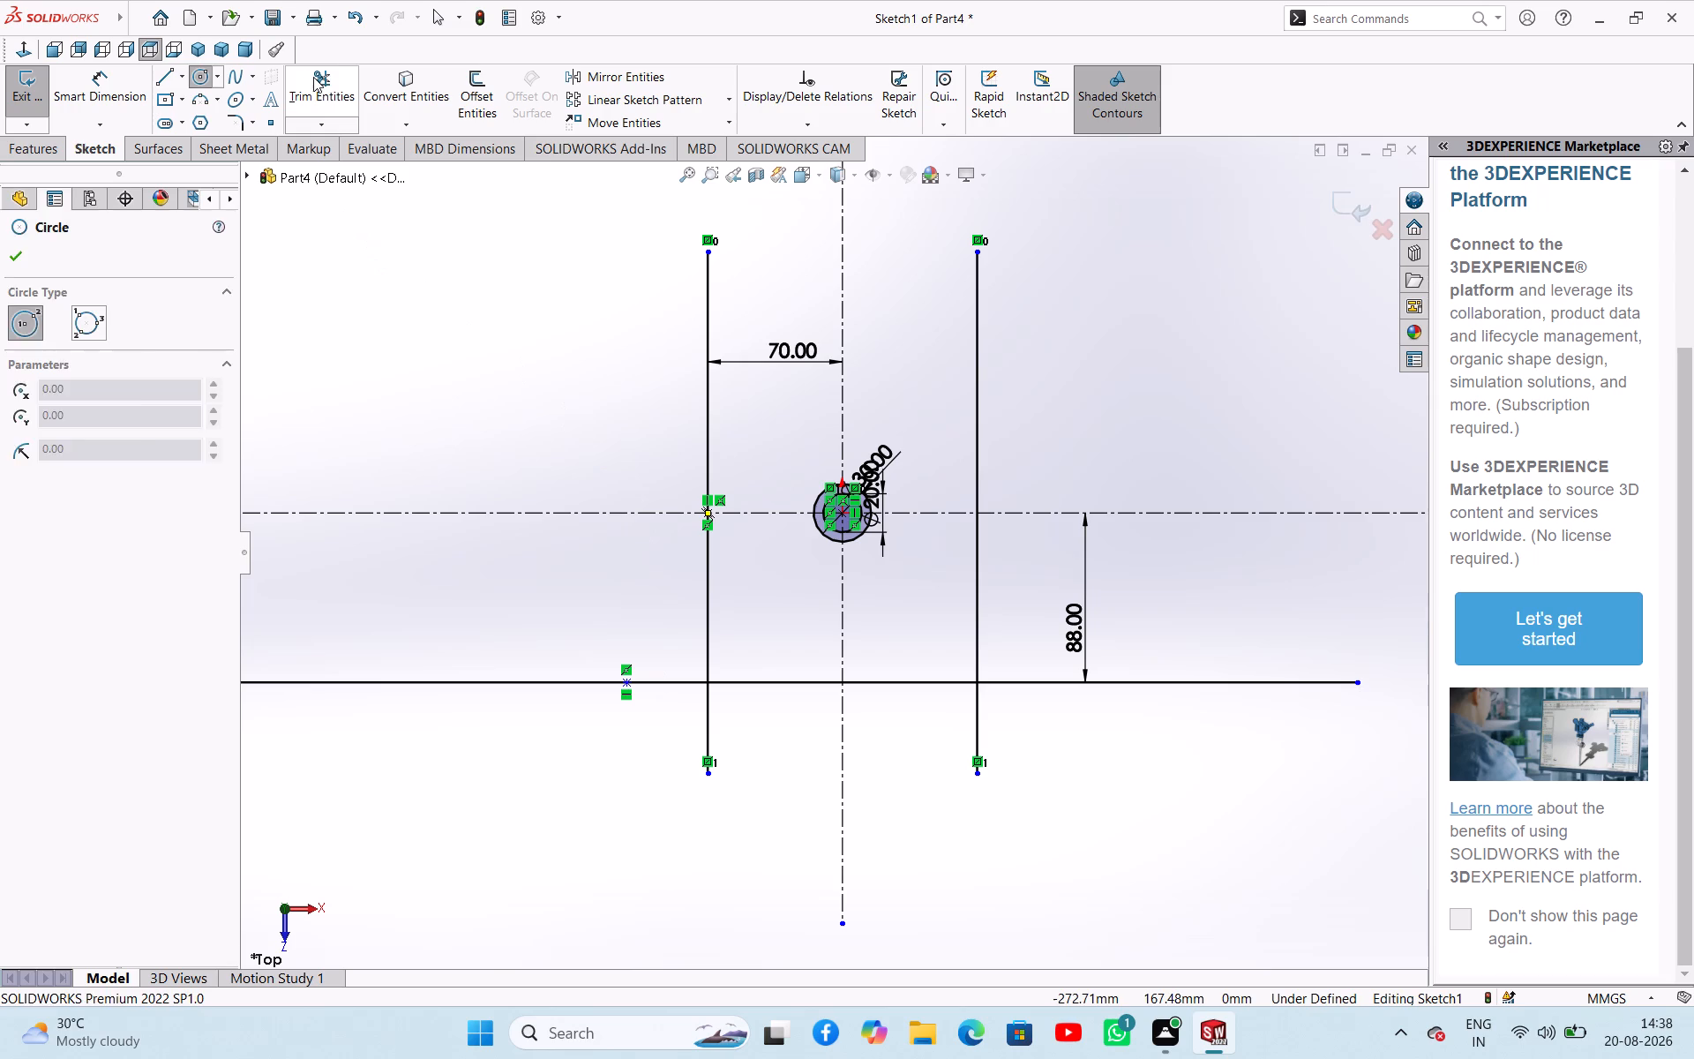
pyautogui.moveTo(652, 716); pyautogui.dragTo(726, 724)
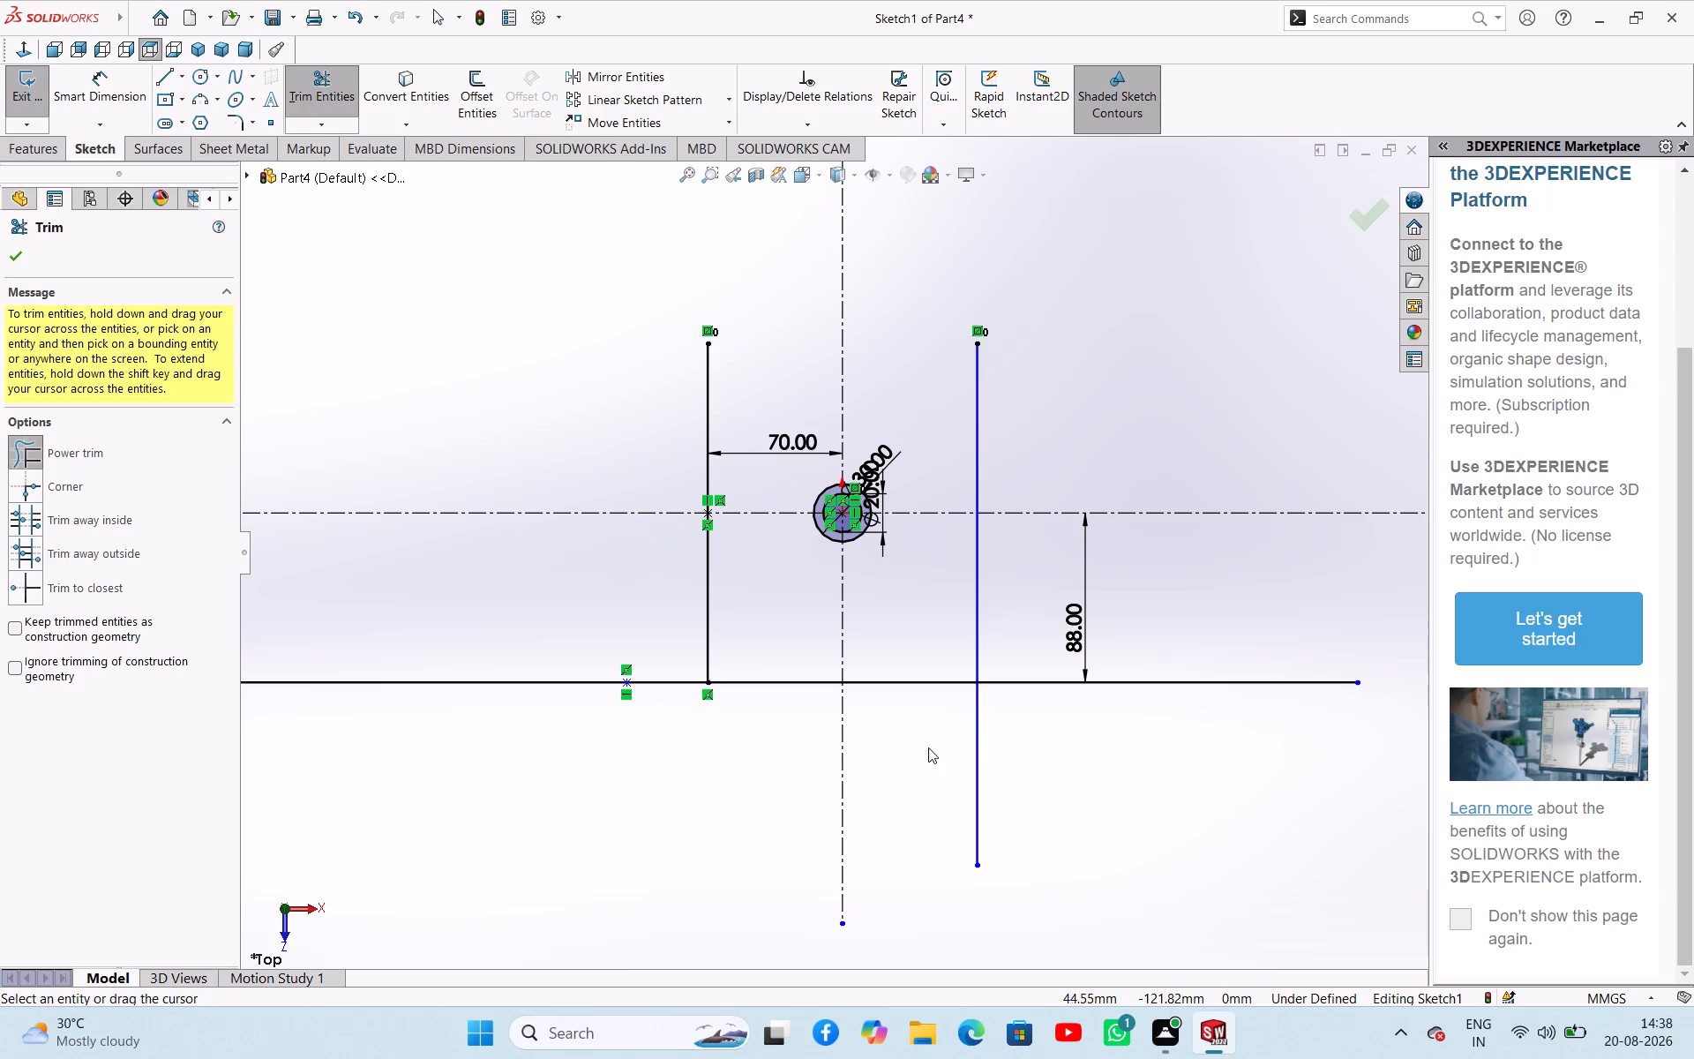
pyautogui.moveTo(948, 748); pyautogui.dragTo(1065, 759)
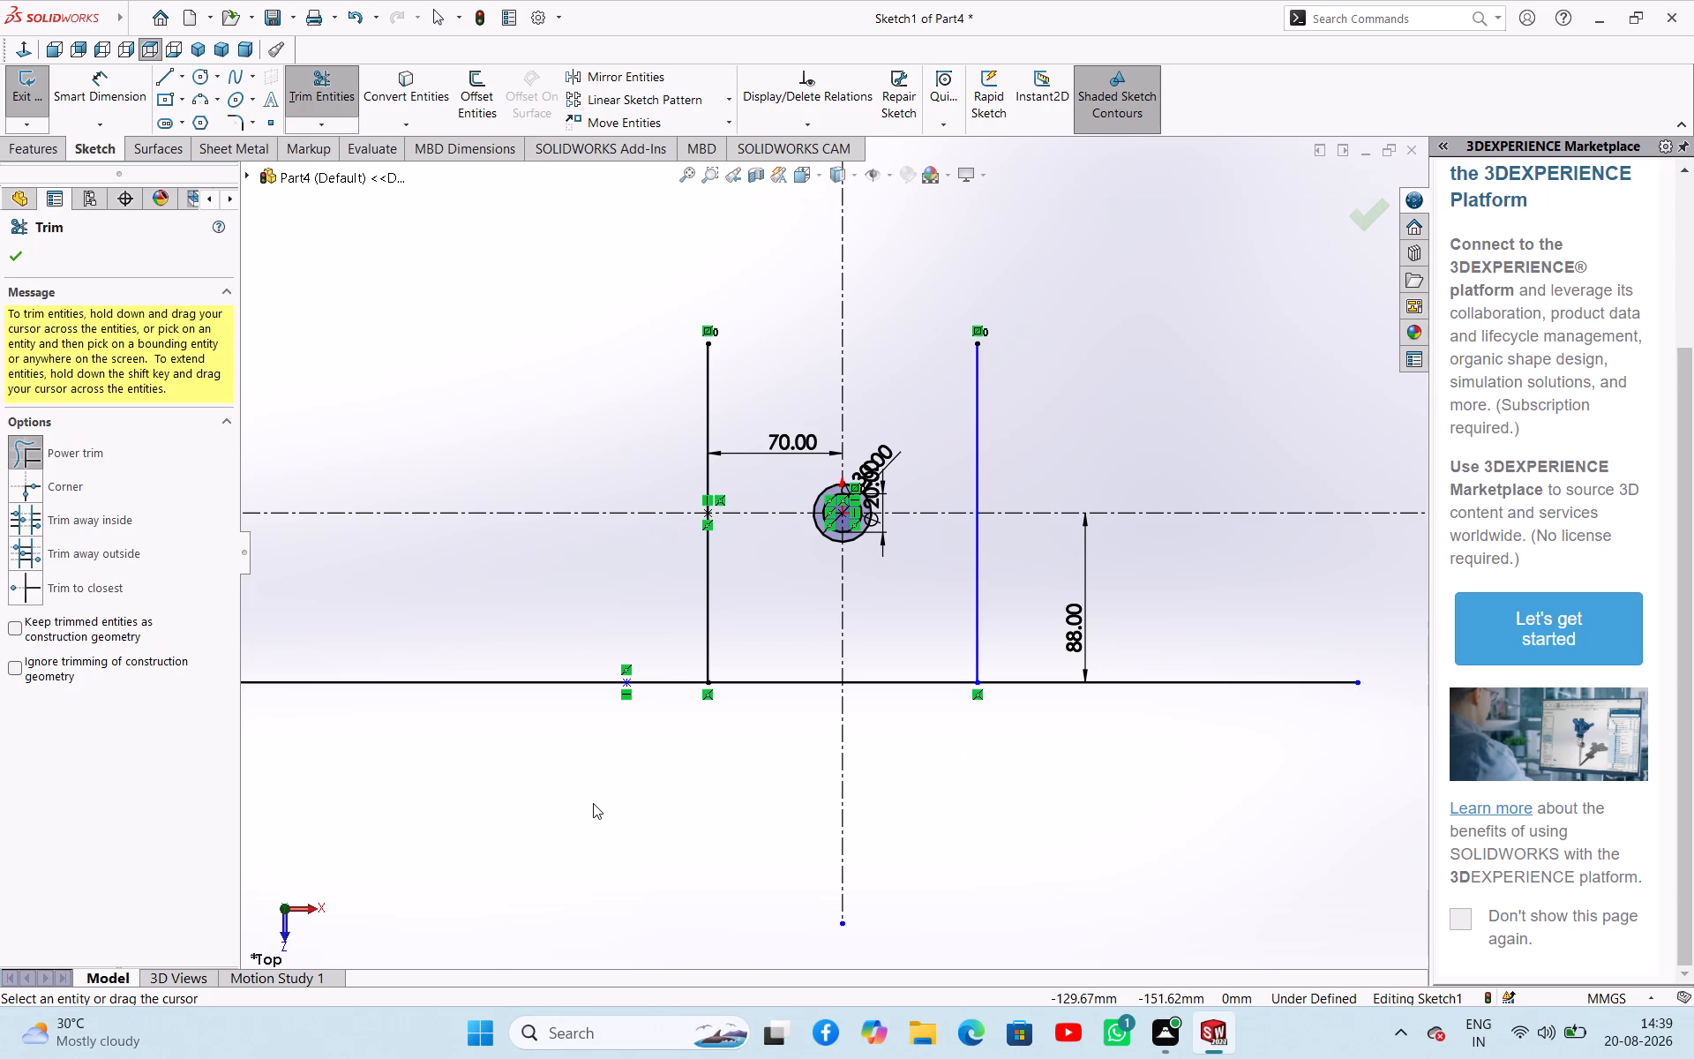
# Draw circles centred on the two lower line intersections, radius about 20 mm on the left and 16 mm on the right.
pyautogui.moveTo(590, 801); pyautogui.dragTo(742, 864, button='right')
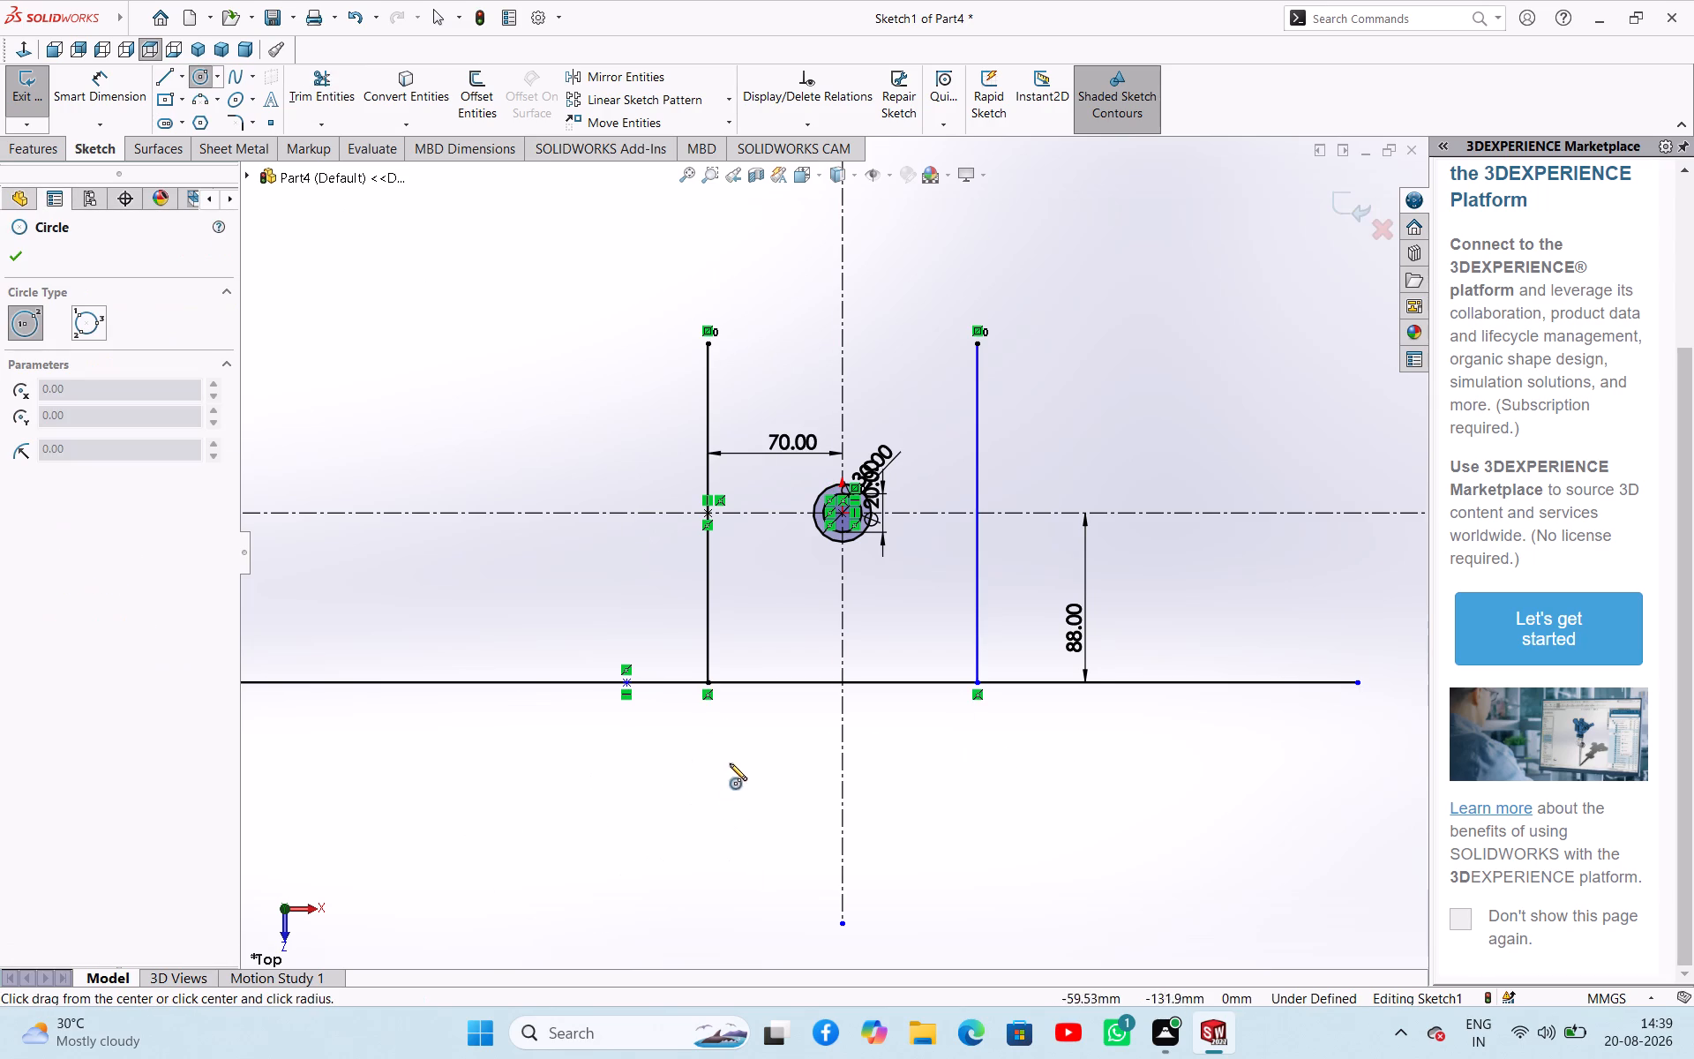
pyautogui.click(709, 684)
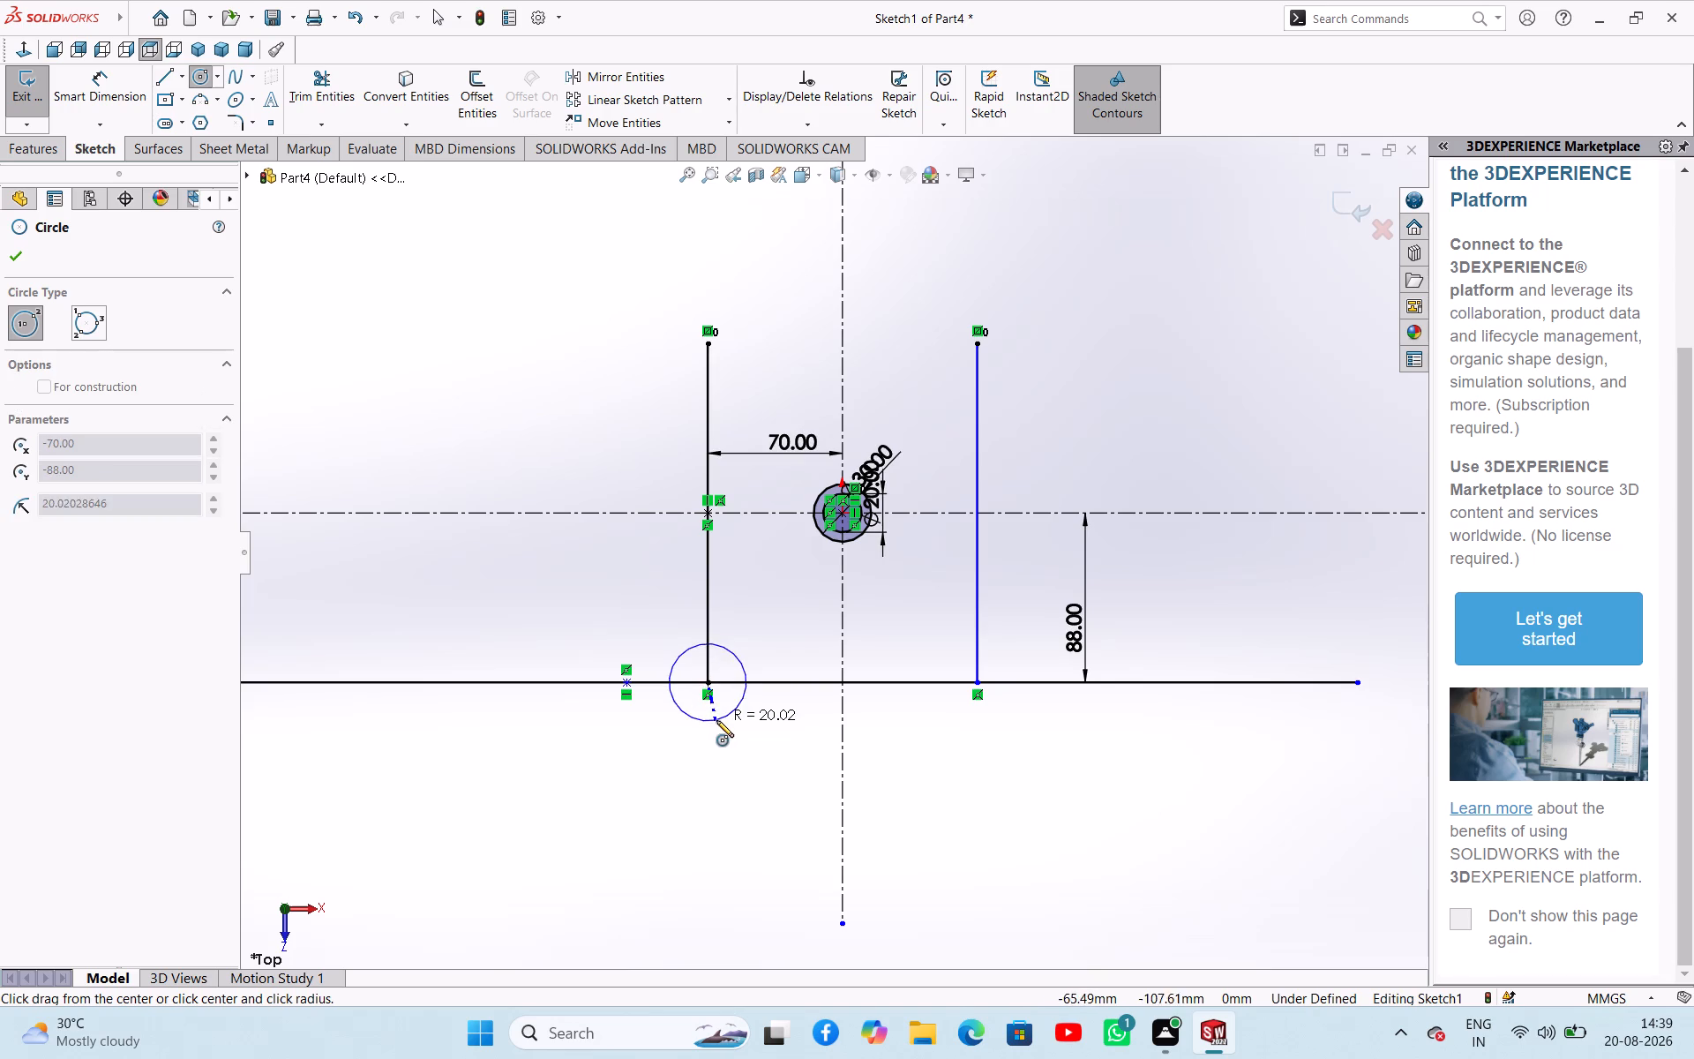
pyautogui.click(716, 720)
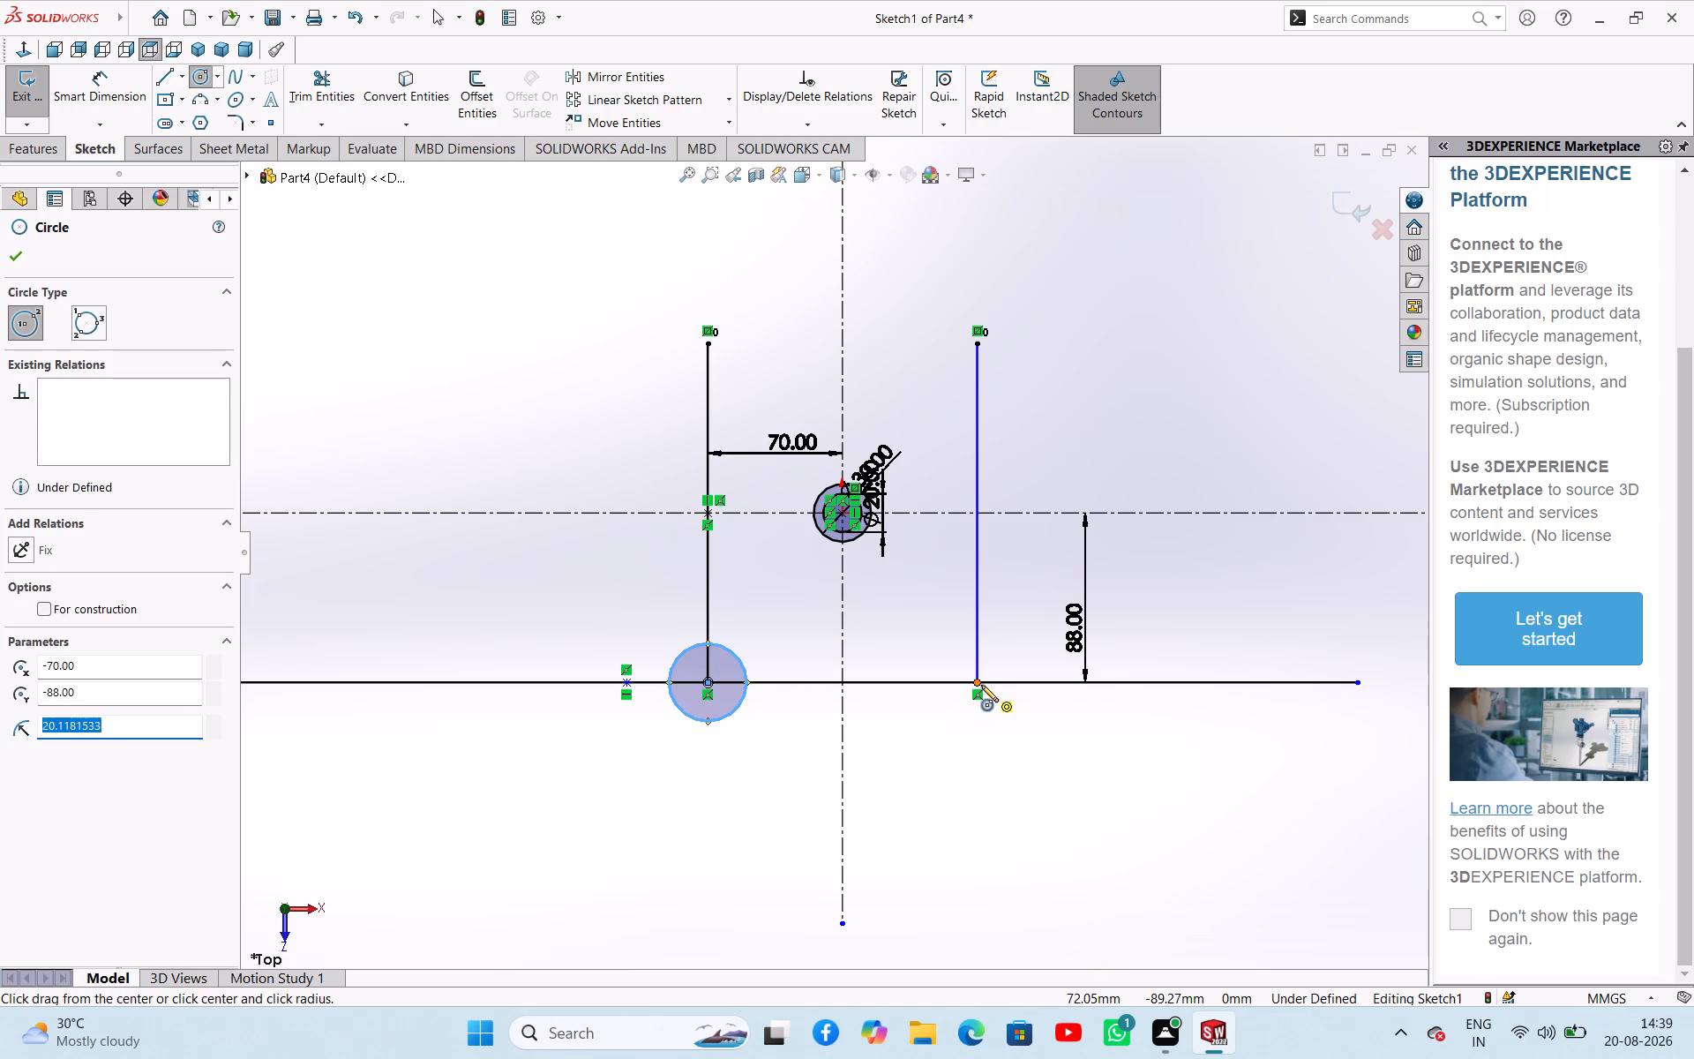
pyautogui.click(981, 685)
pyautogui.click(985, 713)
pyautogui.rightClick(872, 737)
pyautogui.click(901, 755)
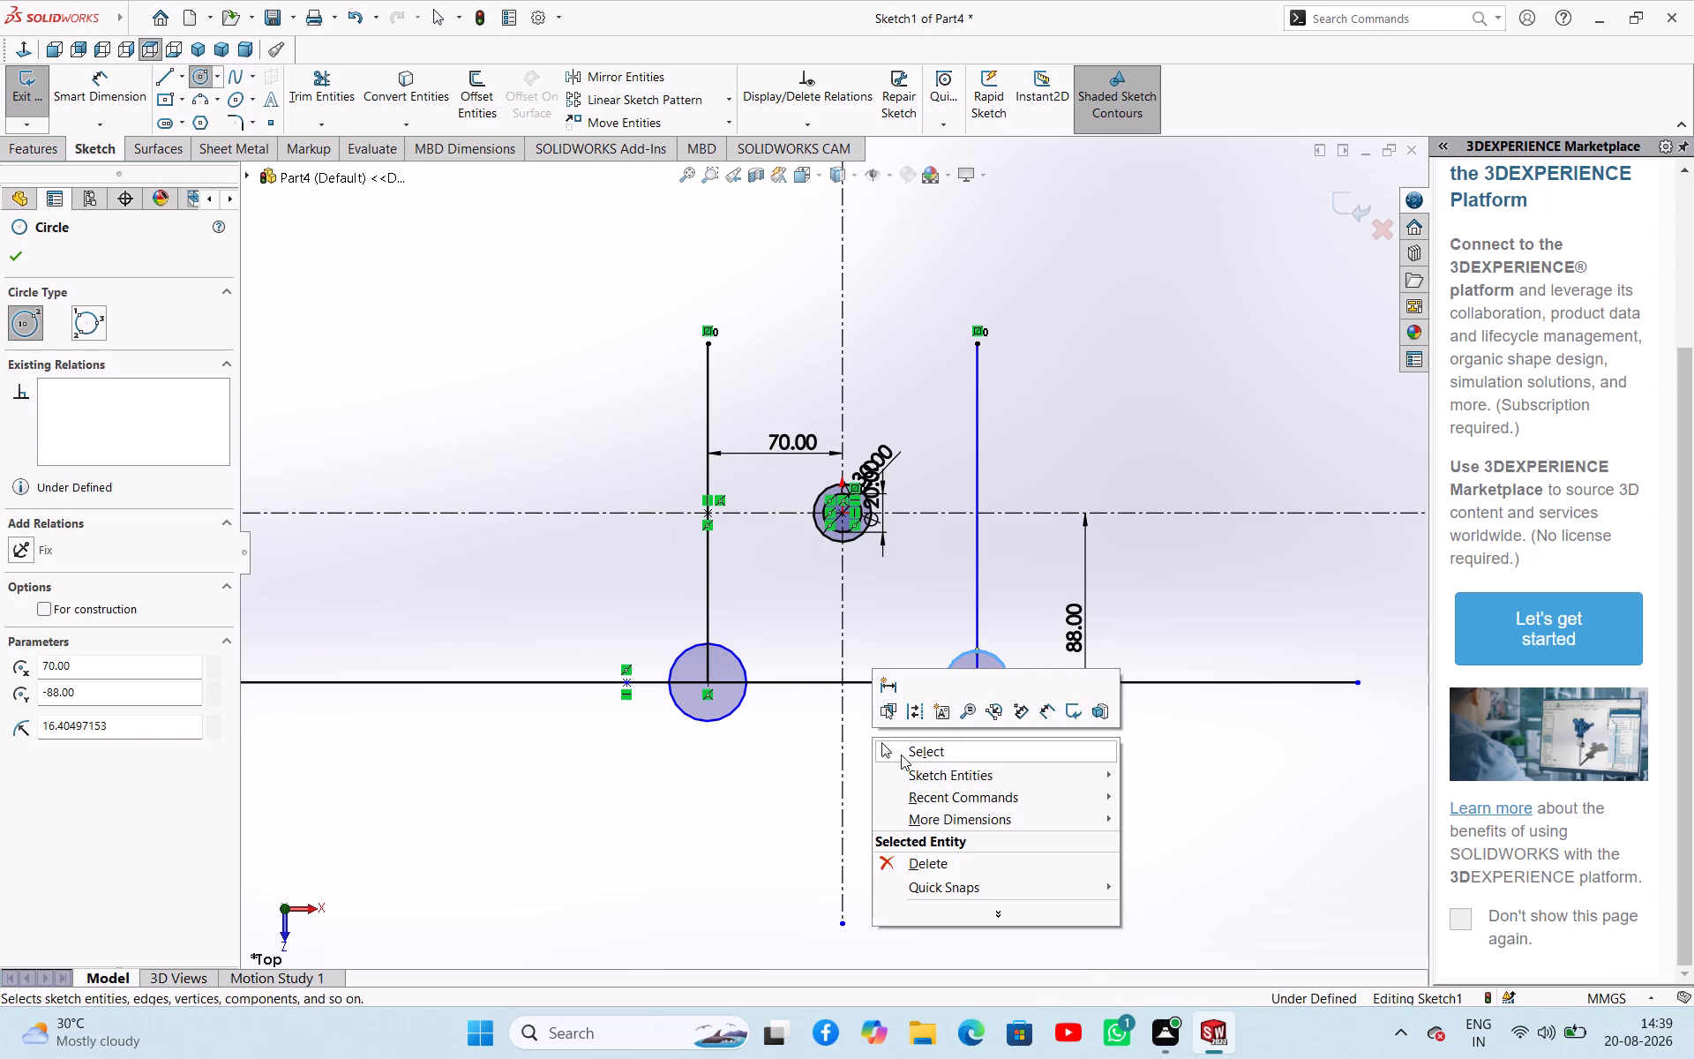
pyautogui.click(753, 756)
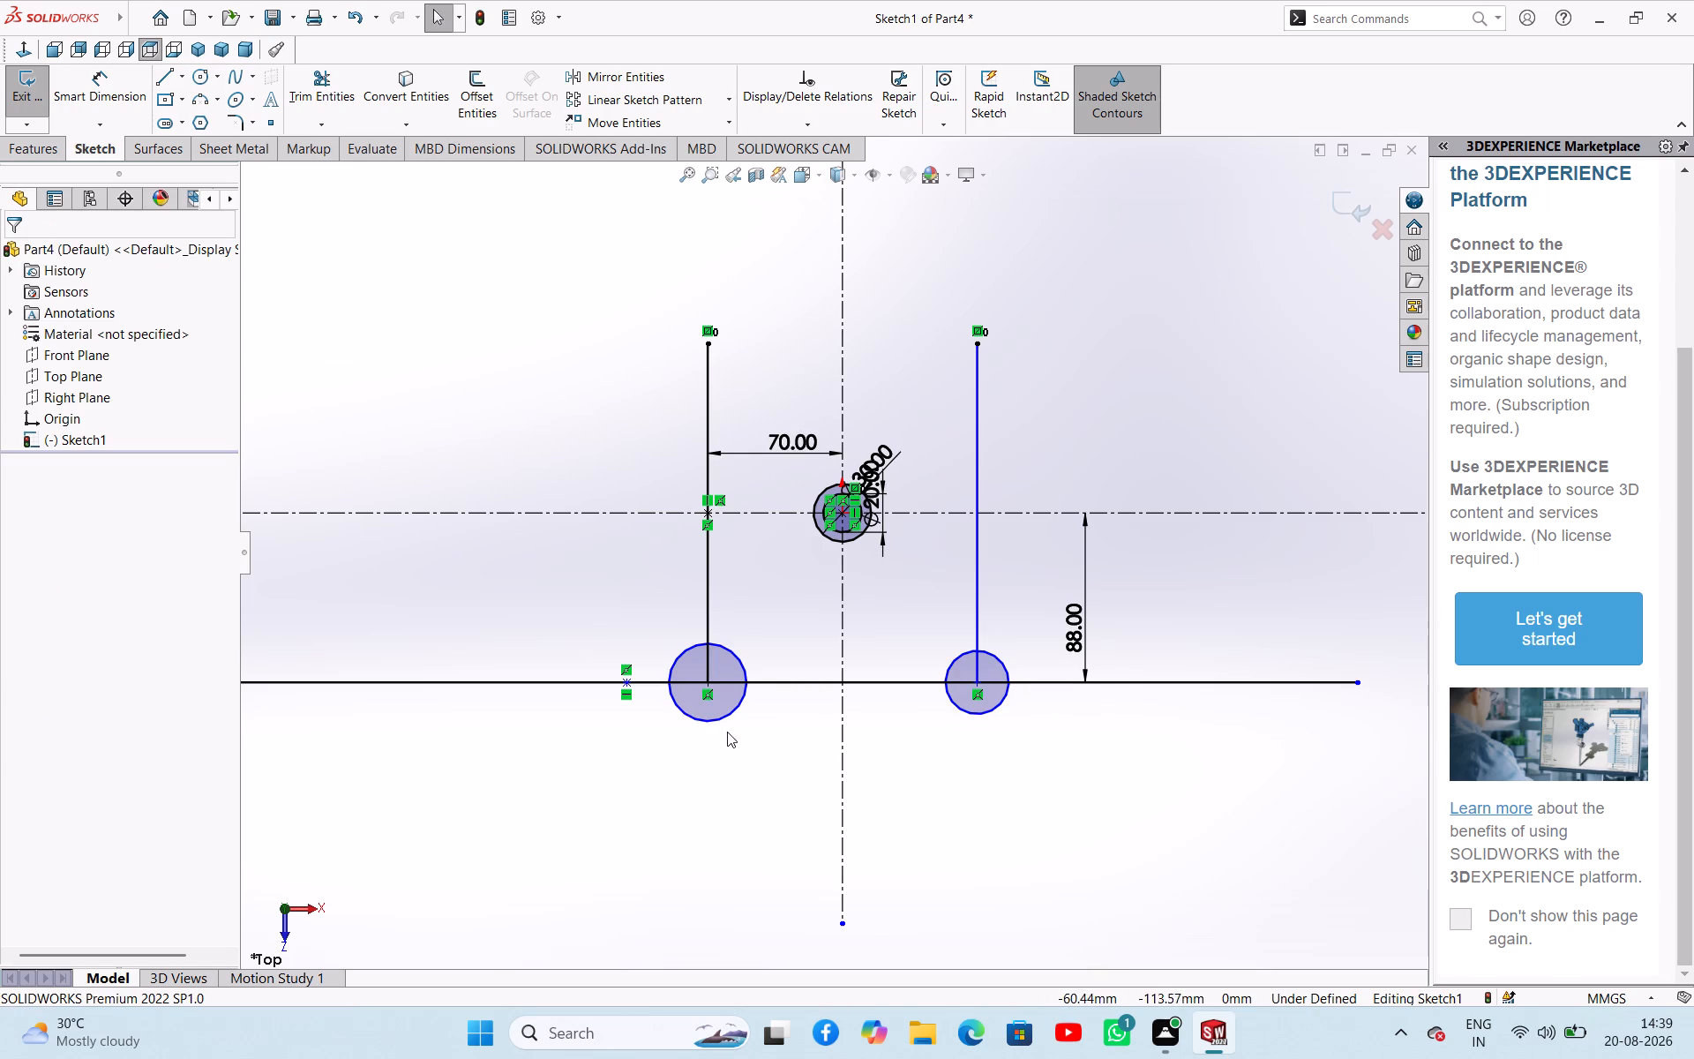
# Add an Equal relation between the two lower circles.
pyautogui.keyDown('ctrl'); pyautogui.click(727, 717); pyautogui.keyUp('ctrl')
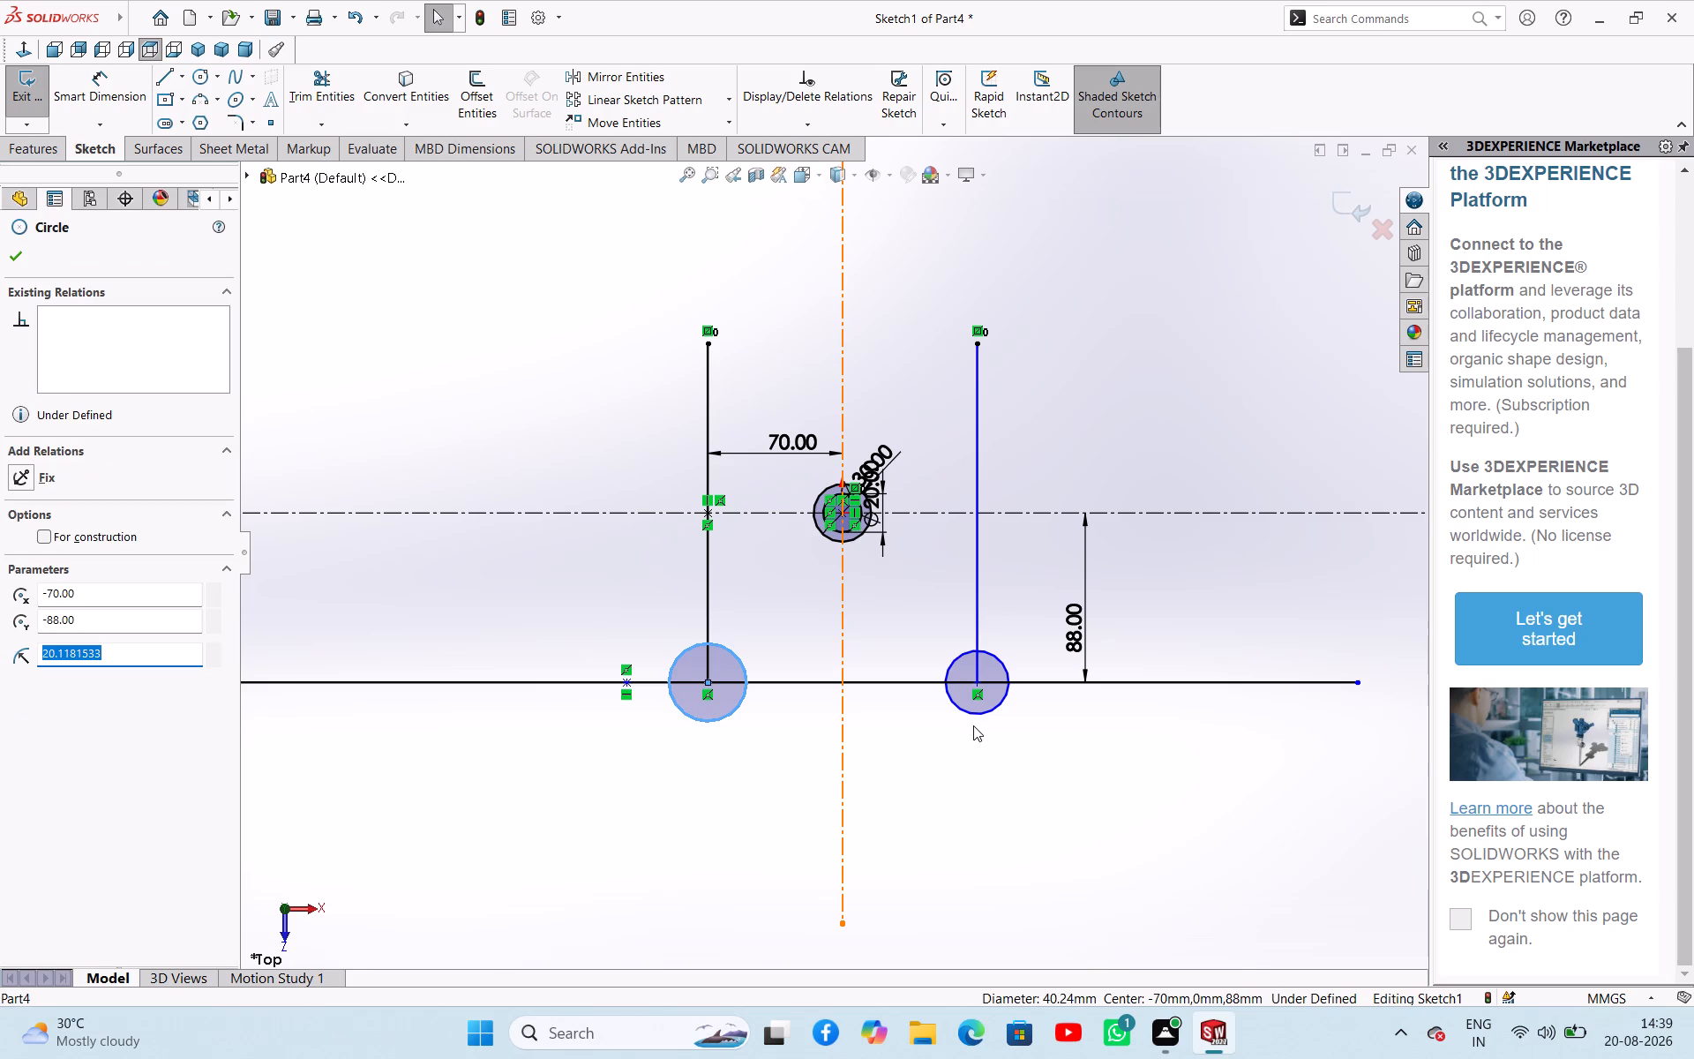
pyautogui.keyDown('ctrl'); pyautogui.click(980, 718); pyautogui.keyUp('ctrl')
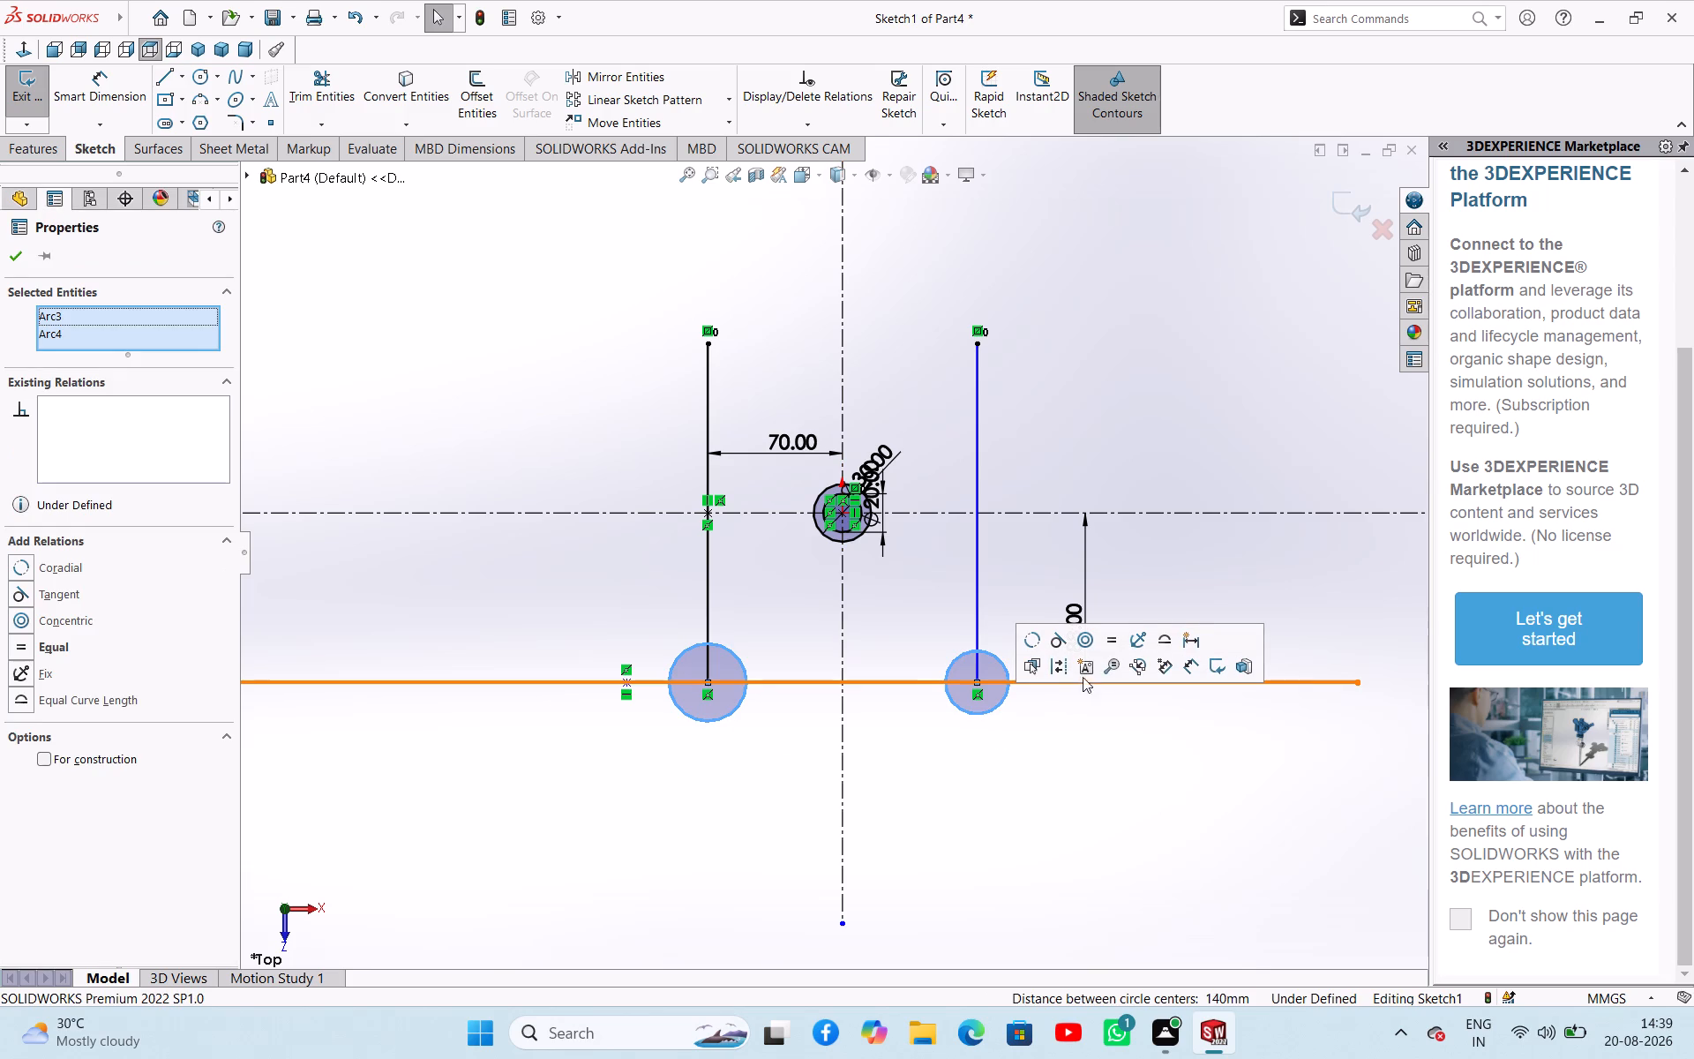
pyautogui.click(1105, 645)
pyautogui.click(979, 748)
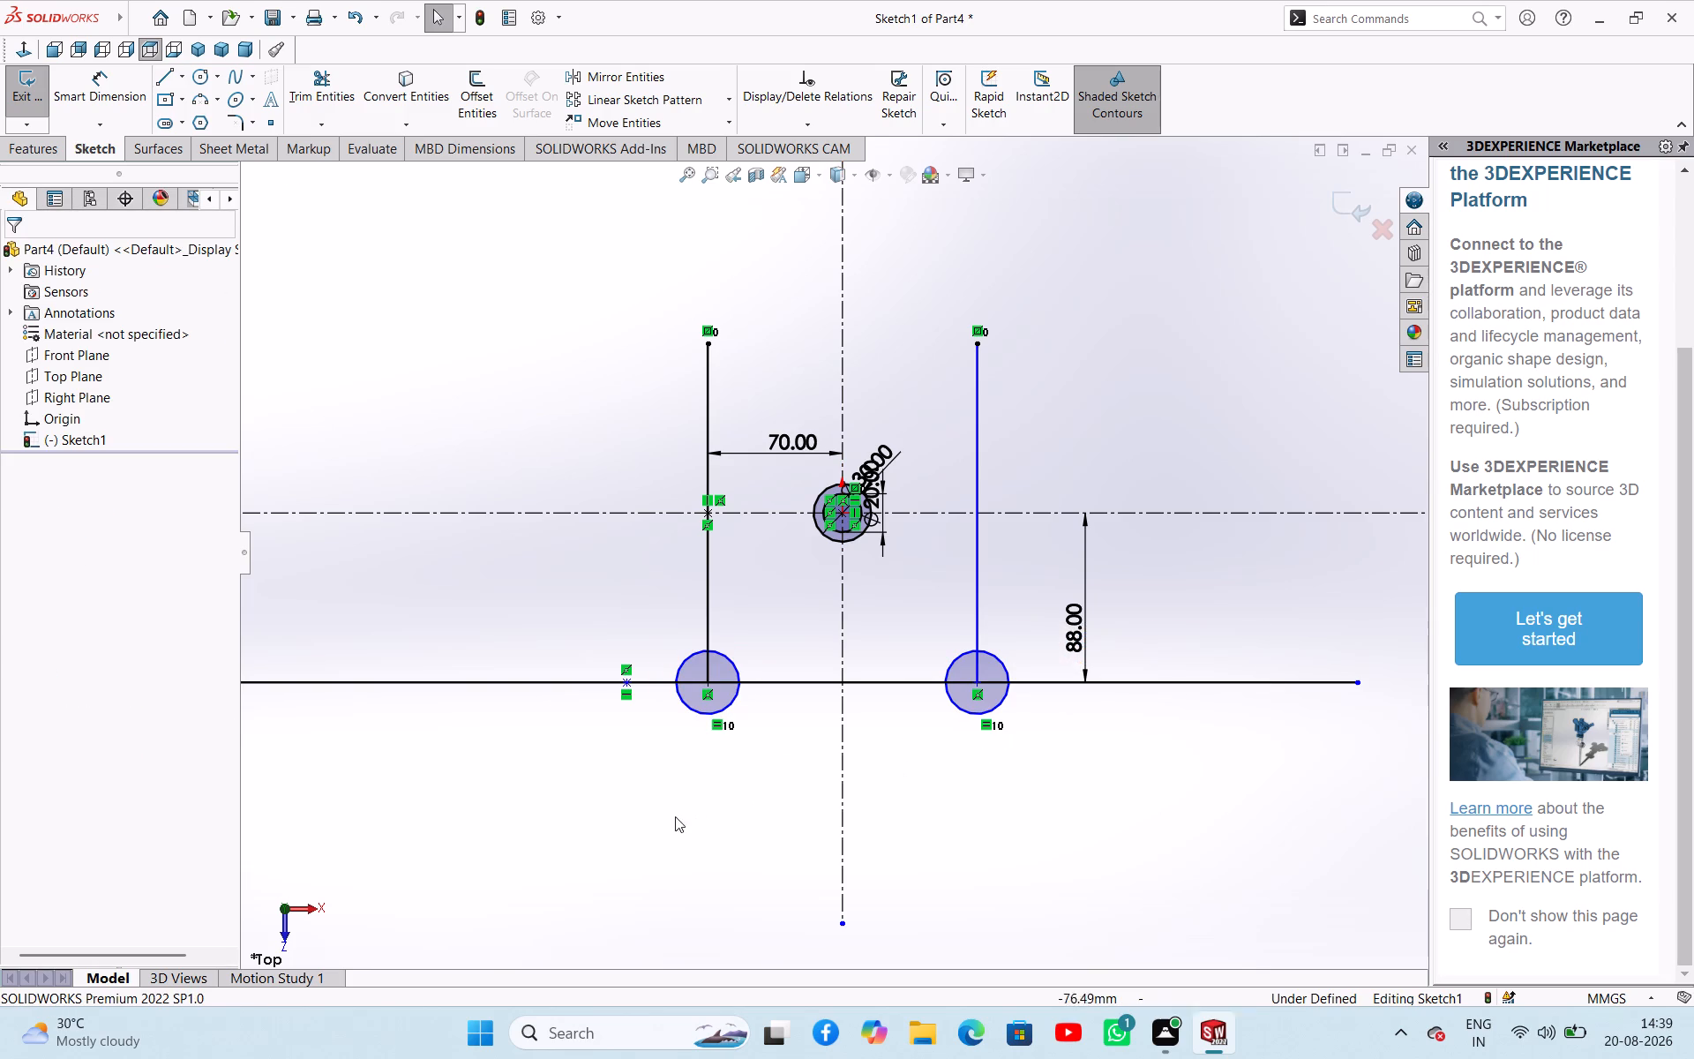
# Dimension the lower-left circle to a 20 mm diameter.
pyautogui.moveTo(675, 815); pyautogui.dragTo(676, 729, button='right')
pyautogui.click(705, 717)
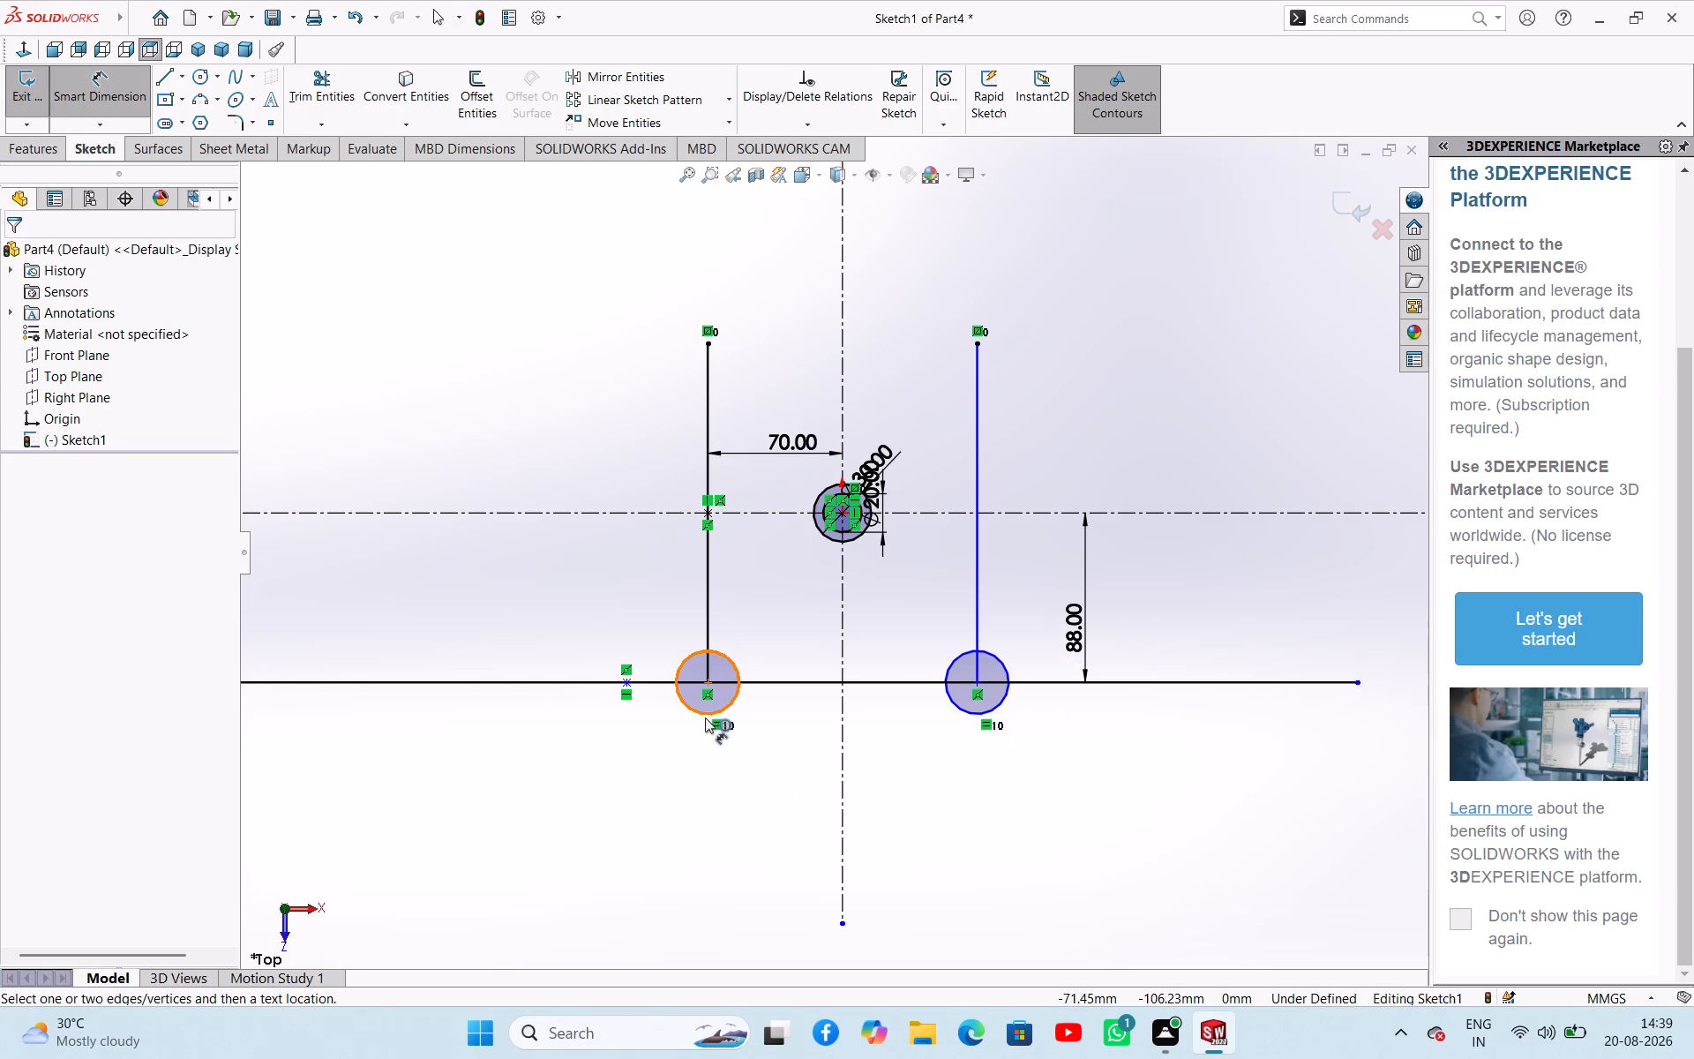
pyautogui.click(595, 726)
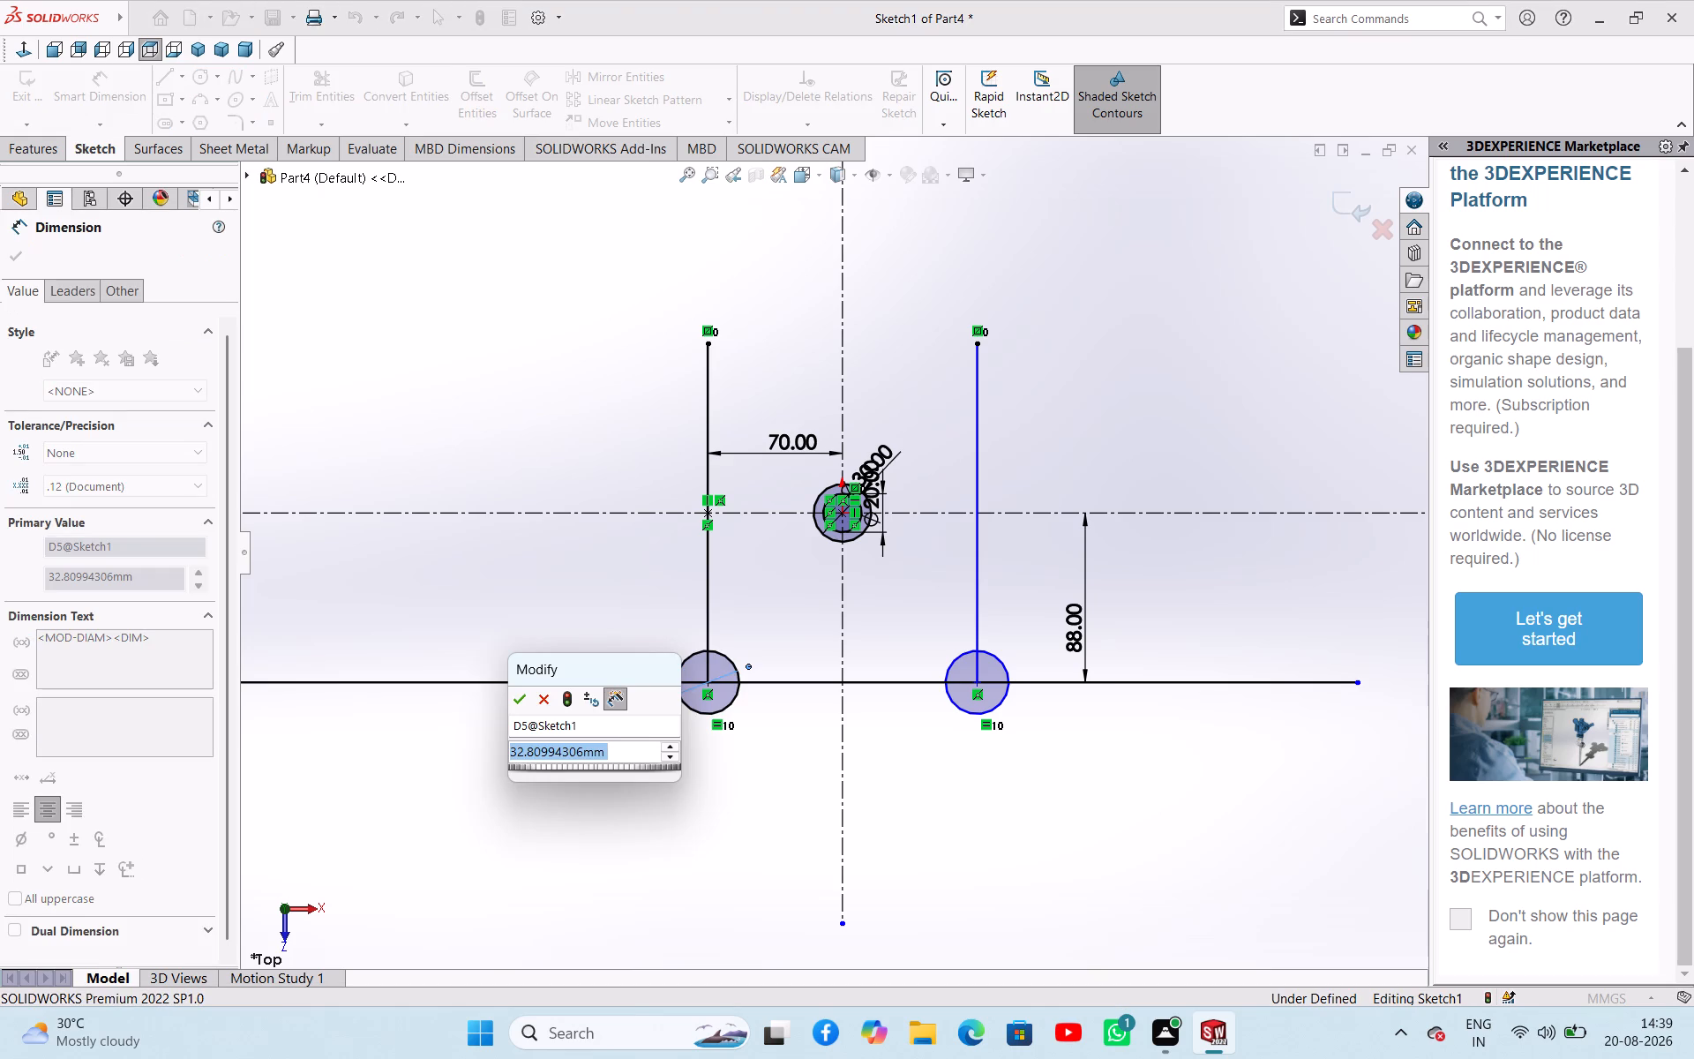
pyautogui.write('20')
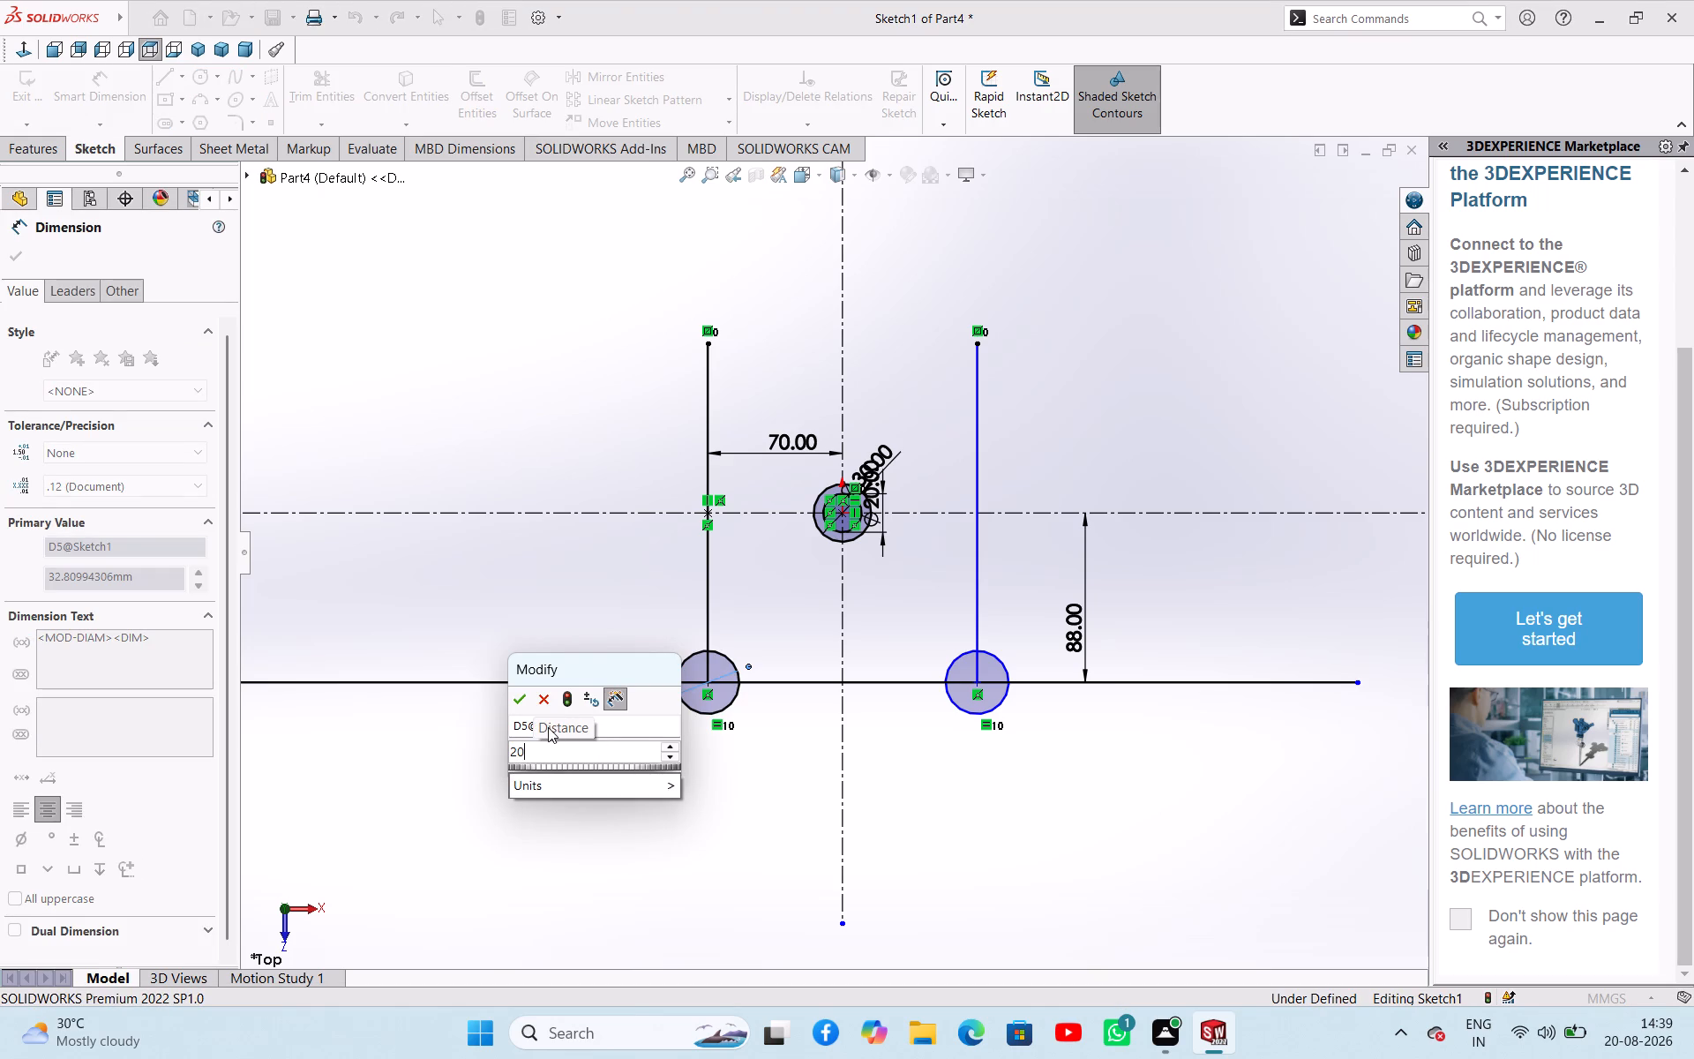
pyautogui.press('Return')
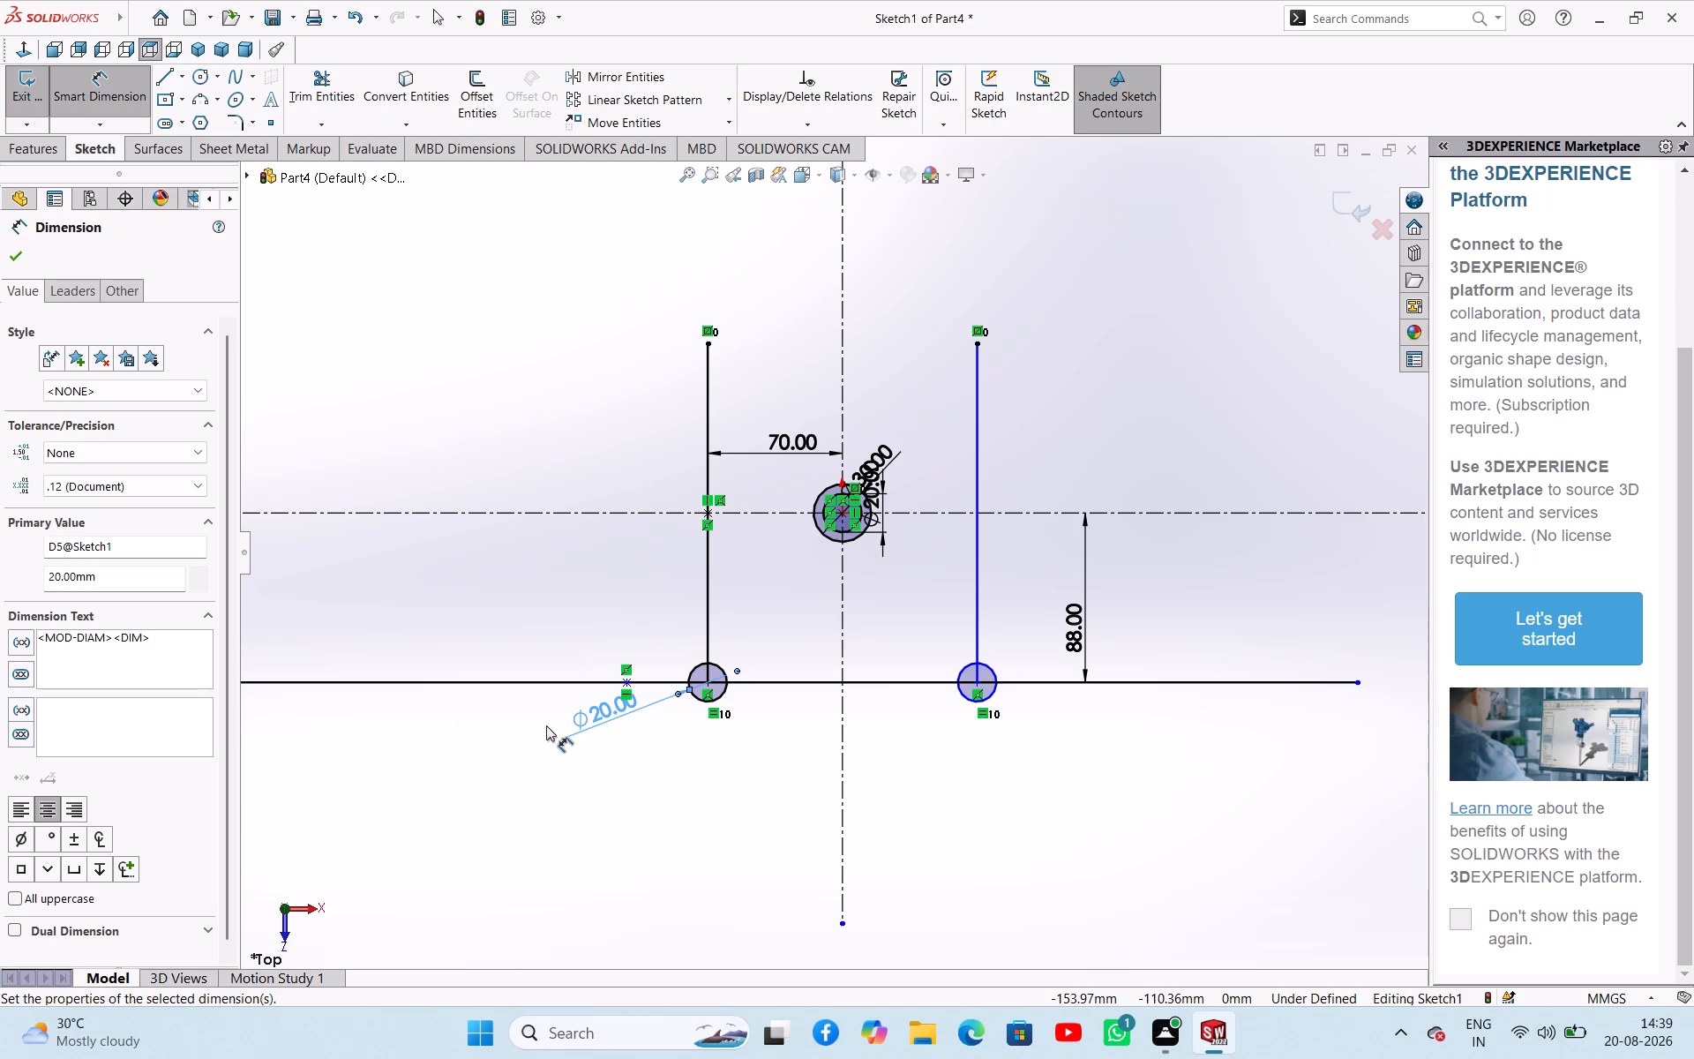
pyautogui.rightClick(663, 790)
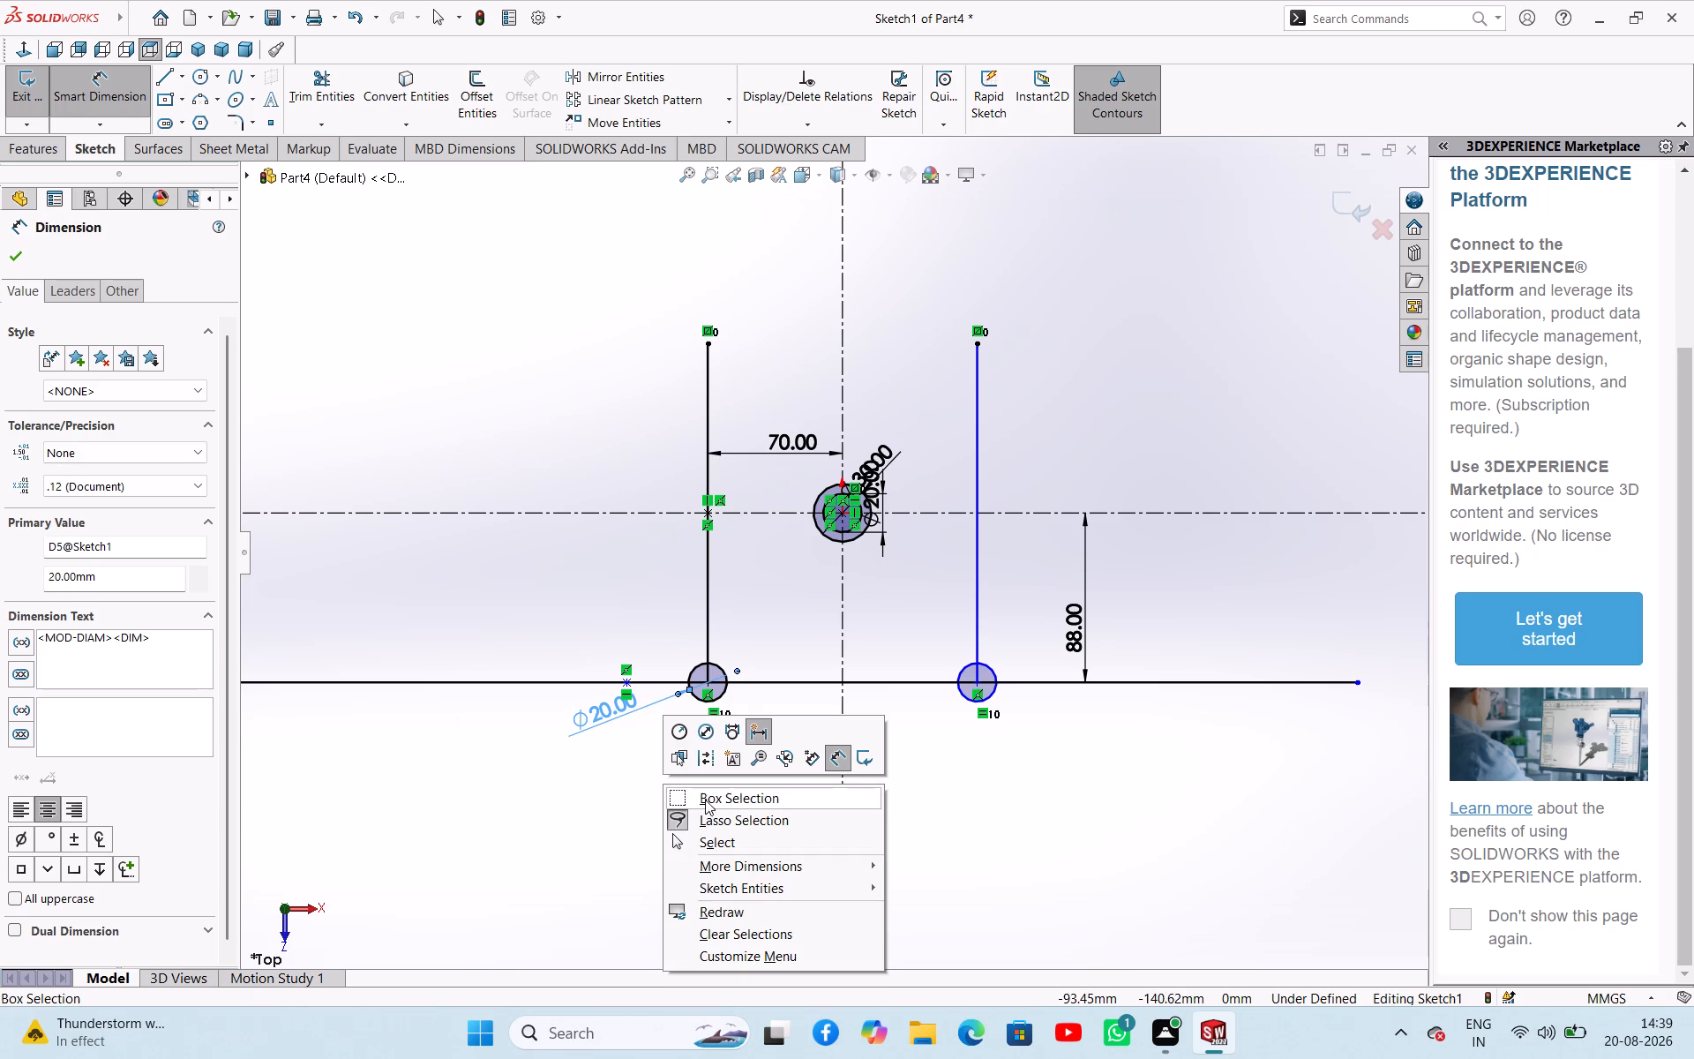
pyautogui.click(707, 840)
# Draw two larger circles concentric with the lower-left 20 mm circle, with radii of about 27 mm and 35 mm.
pyautogui.moveTo(674, 806); pyautogui.dragTo(756, 828, button='right')
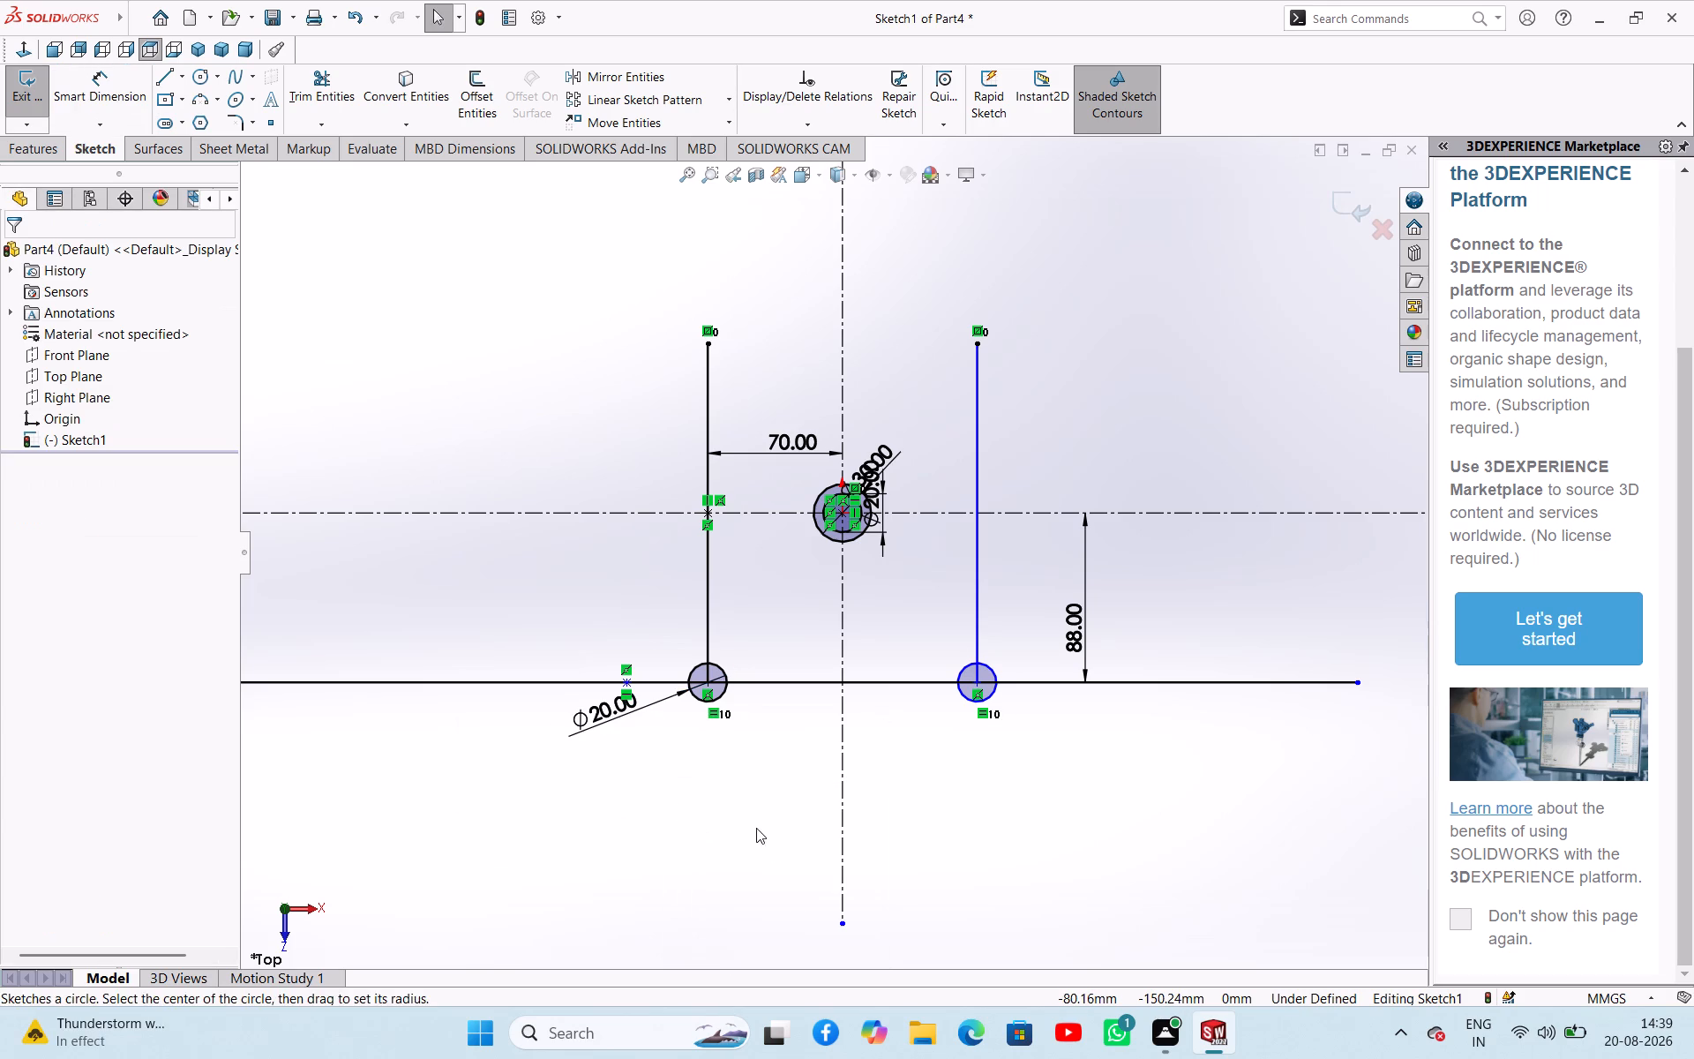
pyautogui.moveTo(756, 828); pyautogui.dragTo(782, 847, button='right')
pyautogui.click(708, 686)
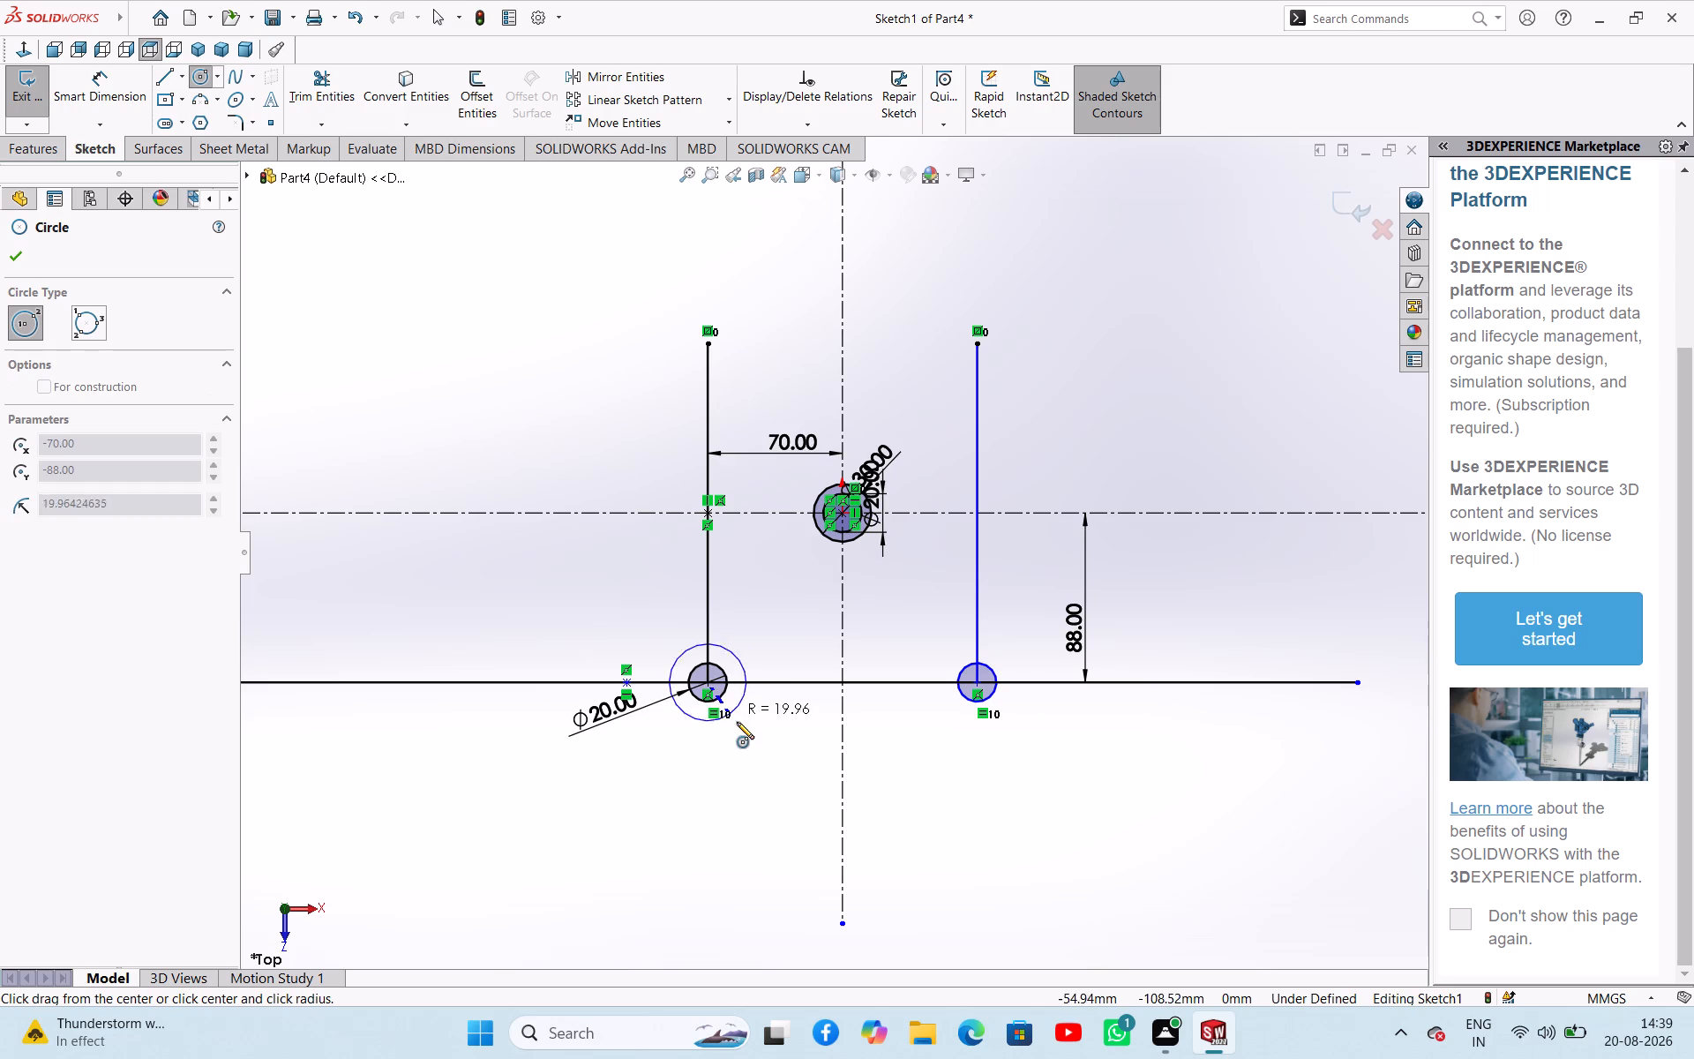
pyautogui.click(739, 723)
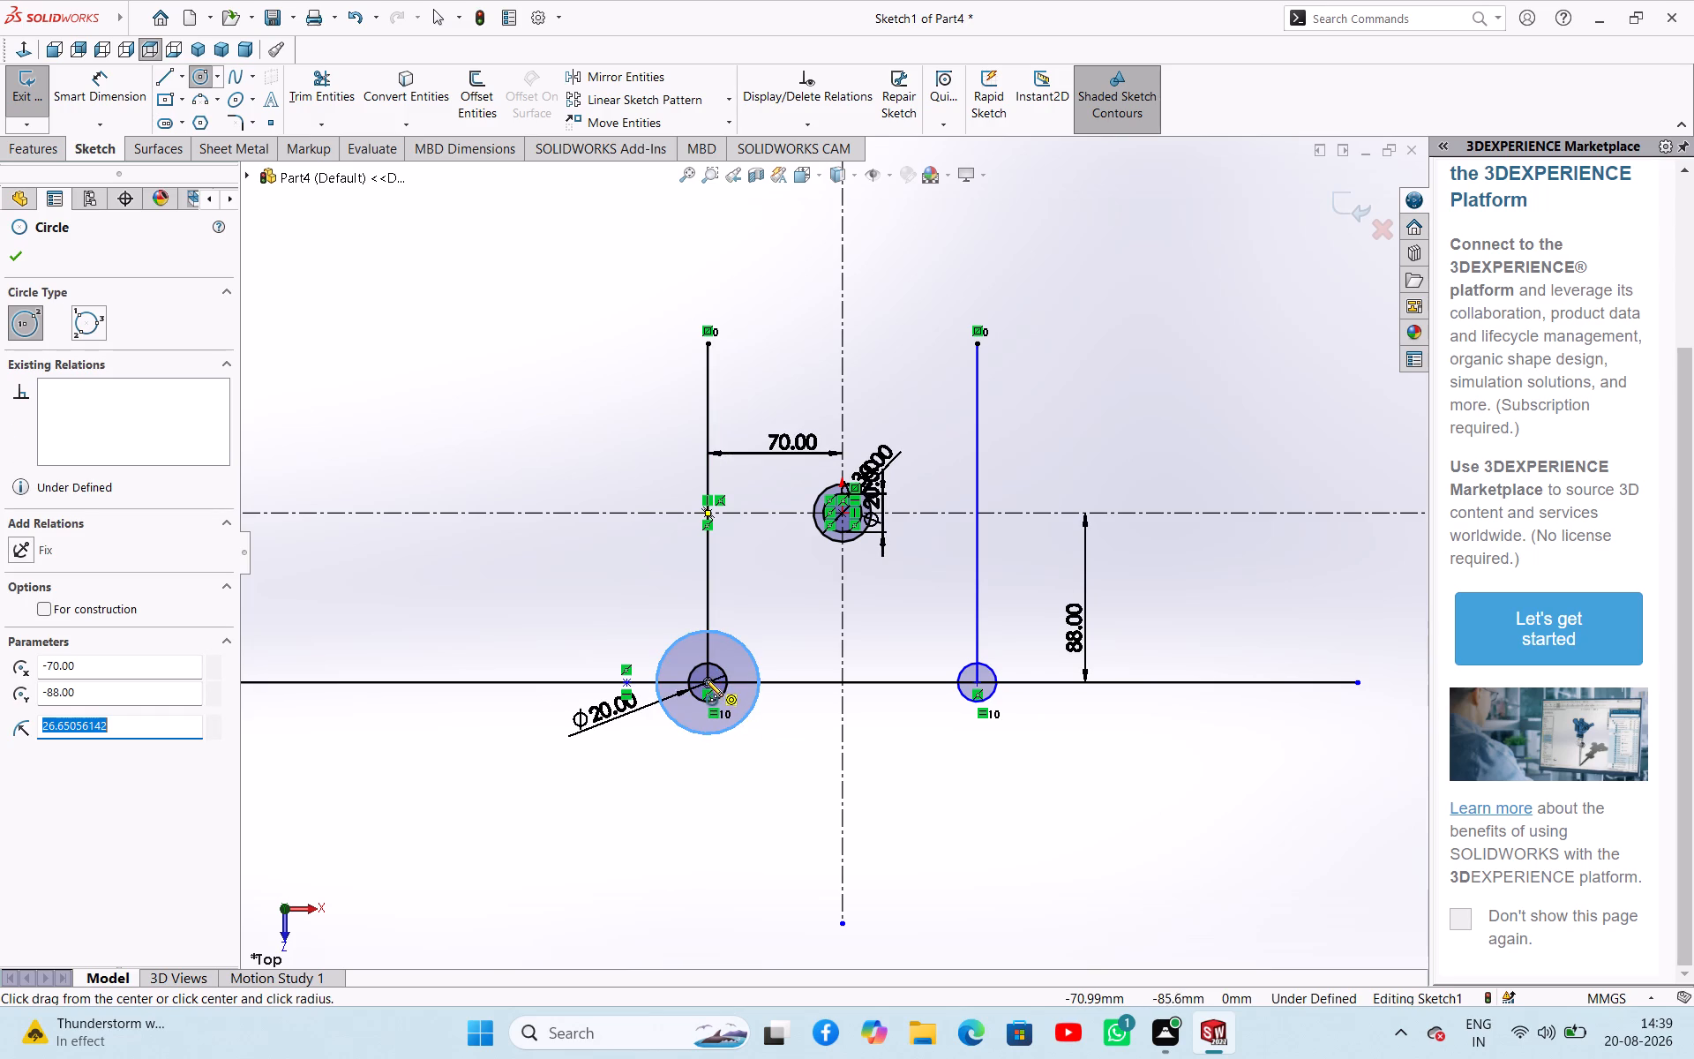
pyautogui.moveTo(708, 685); pyautogui.dragTo(710, 676)
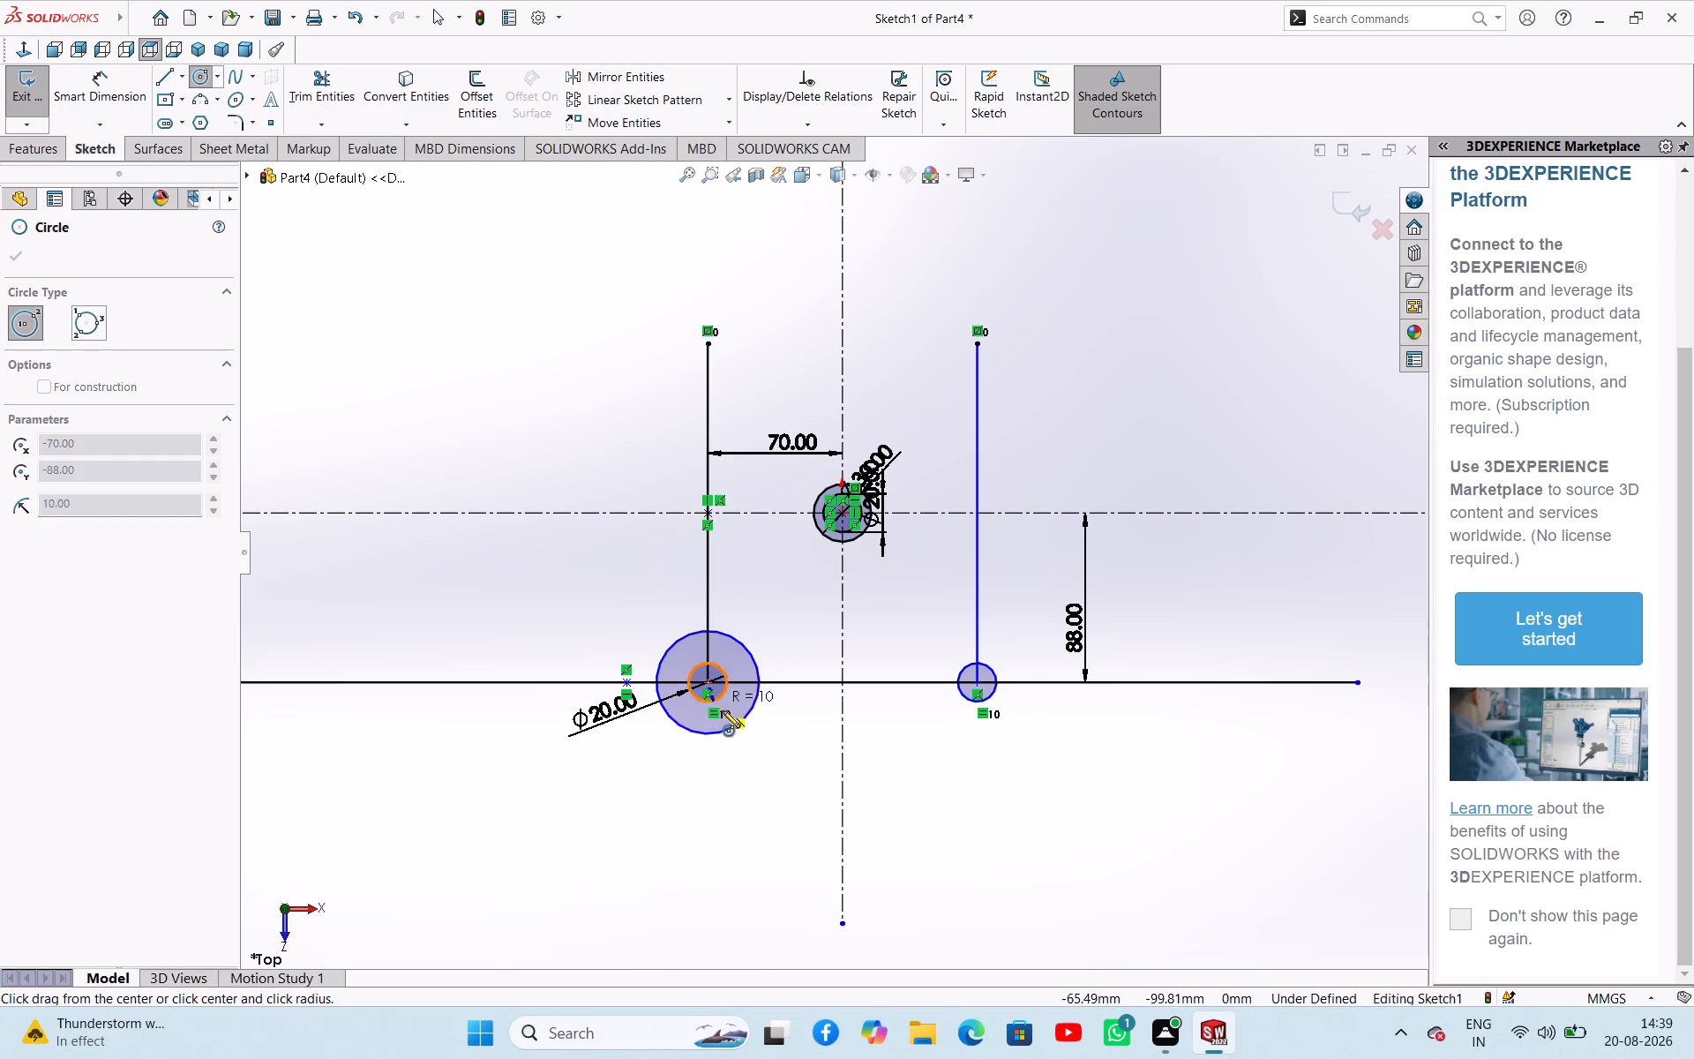
pyautogui.click(749, 735)
pyautogui.rightClick(664, 754)
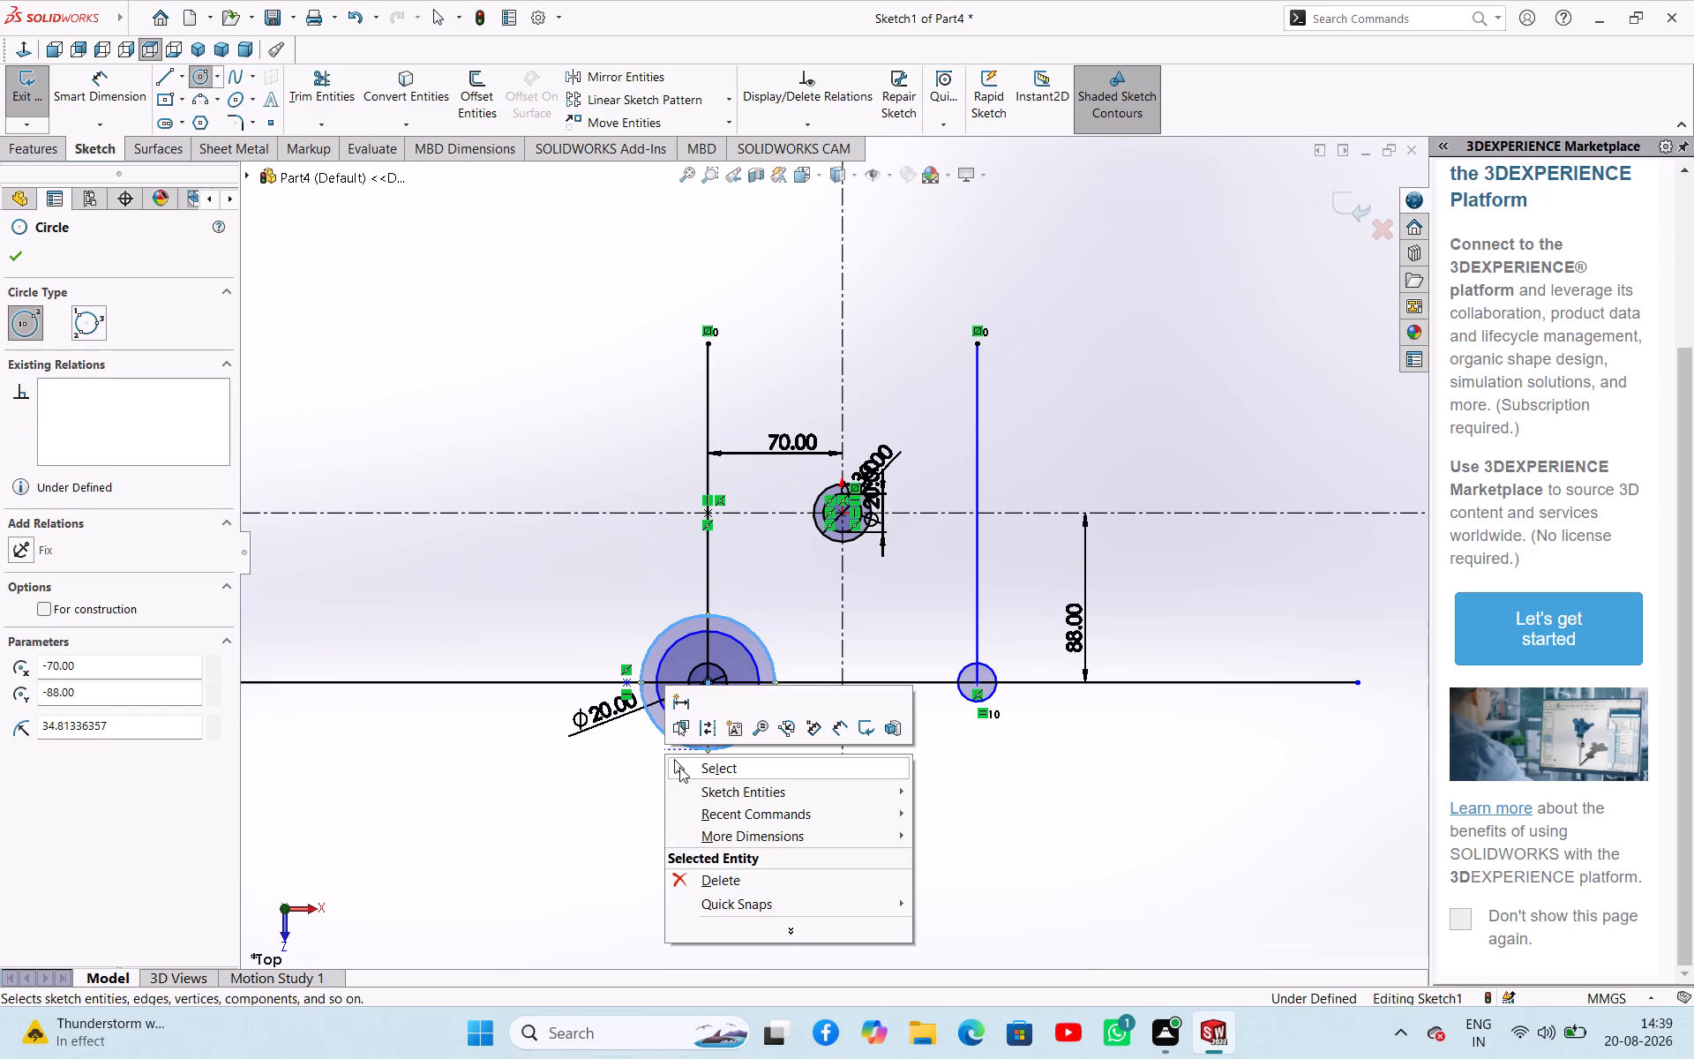
pyautogui.click(679, 767)
# Dimension the two larger lower-left circles to diameters of 30 mm for the inner and 40 mm for the outer.
pyautogui.moveTo(653, 820); pyautogui.dragTo(660, 711, button='right')
pyautogui.click(676, 721)
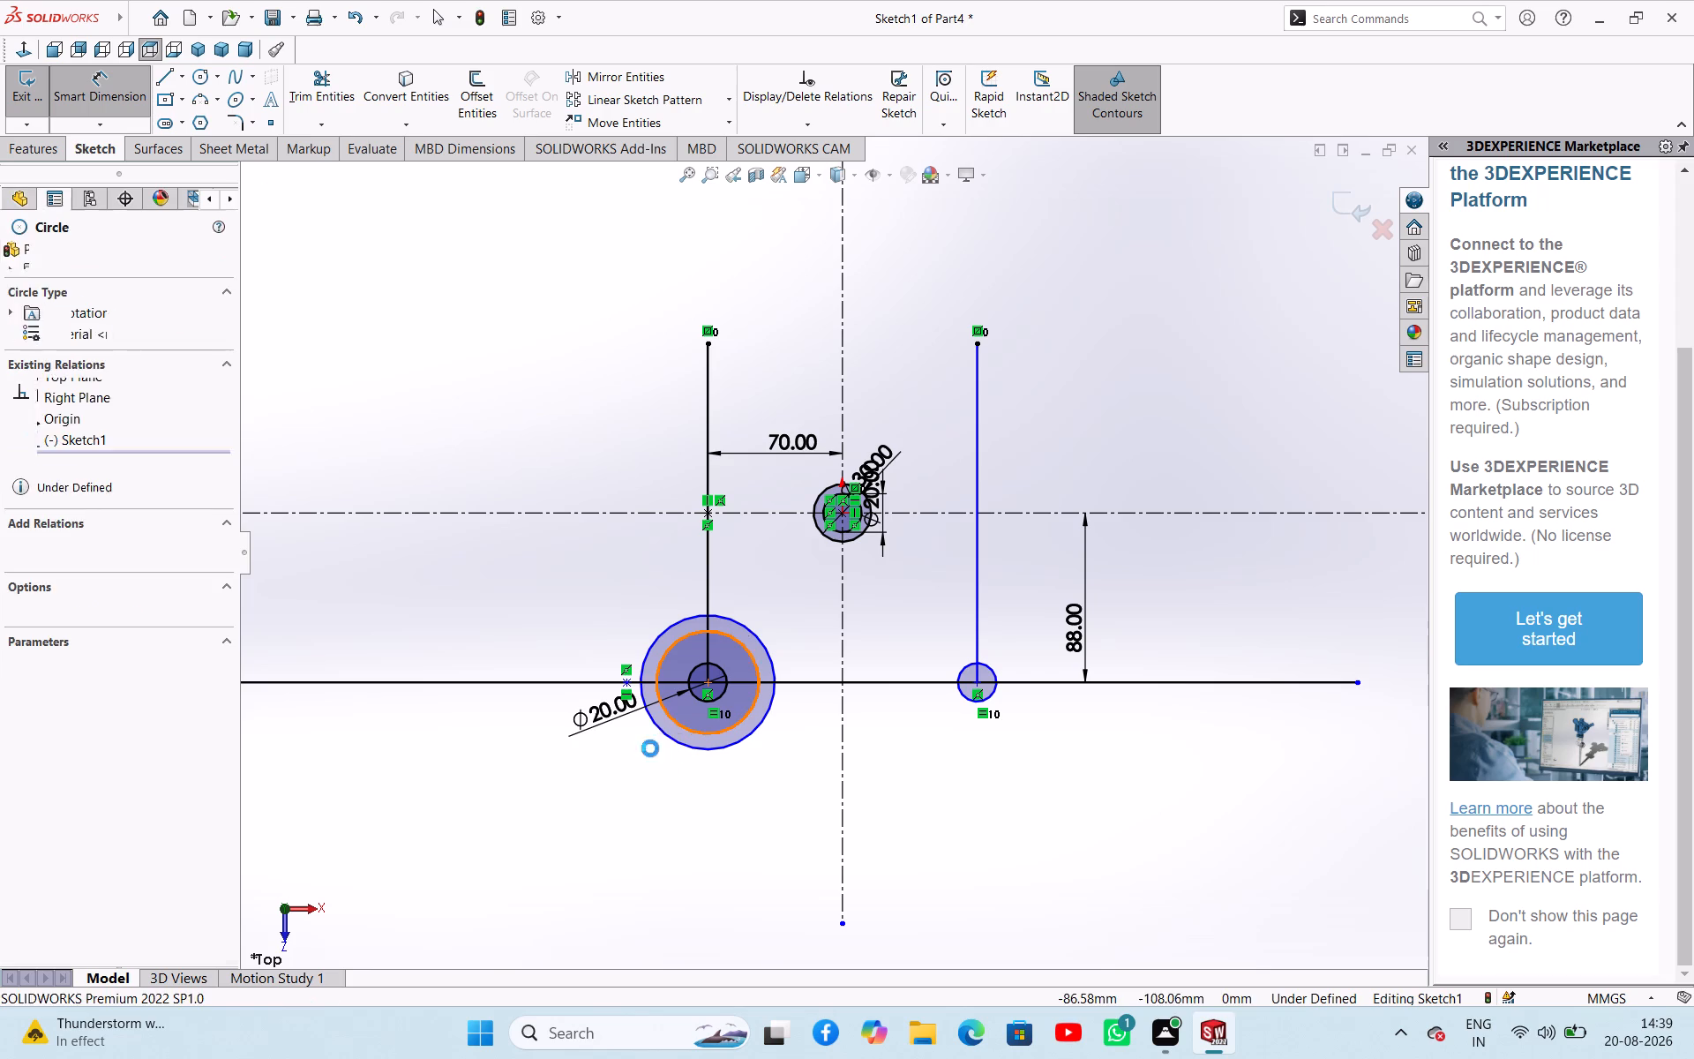
pyautogui.click(643, 756)
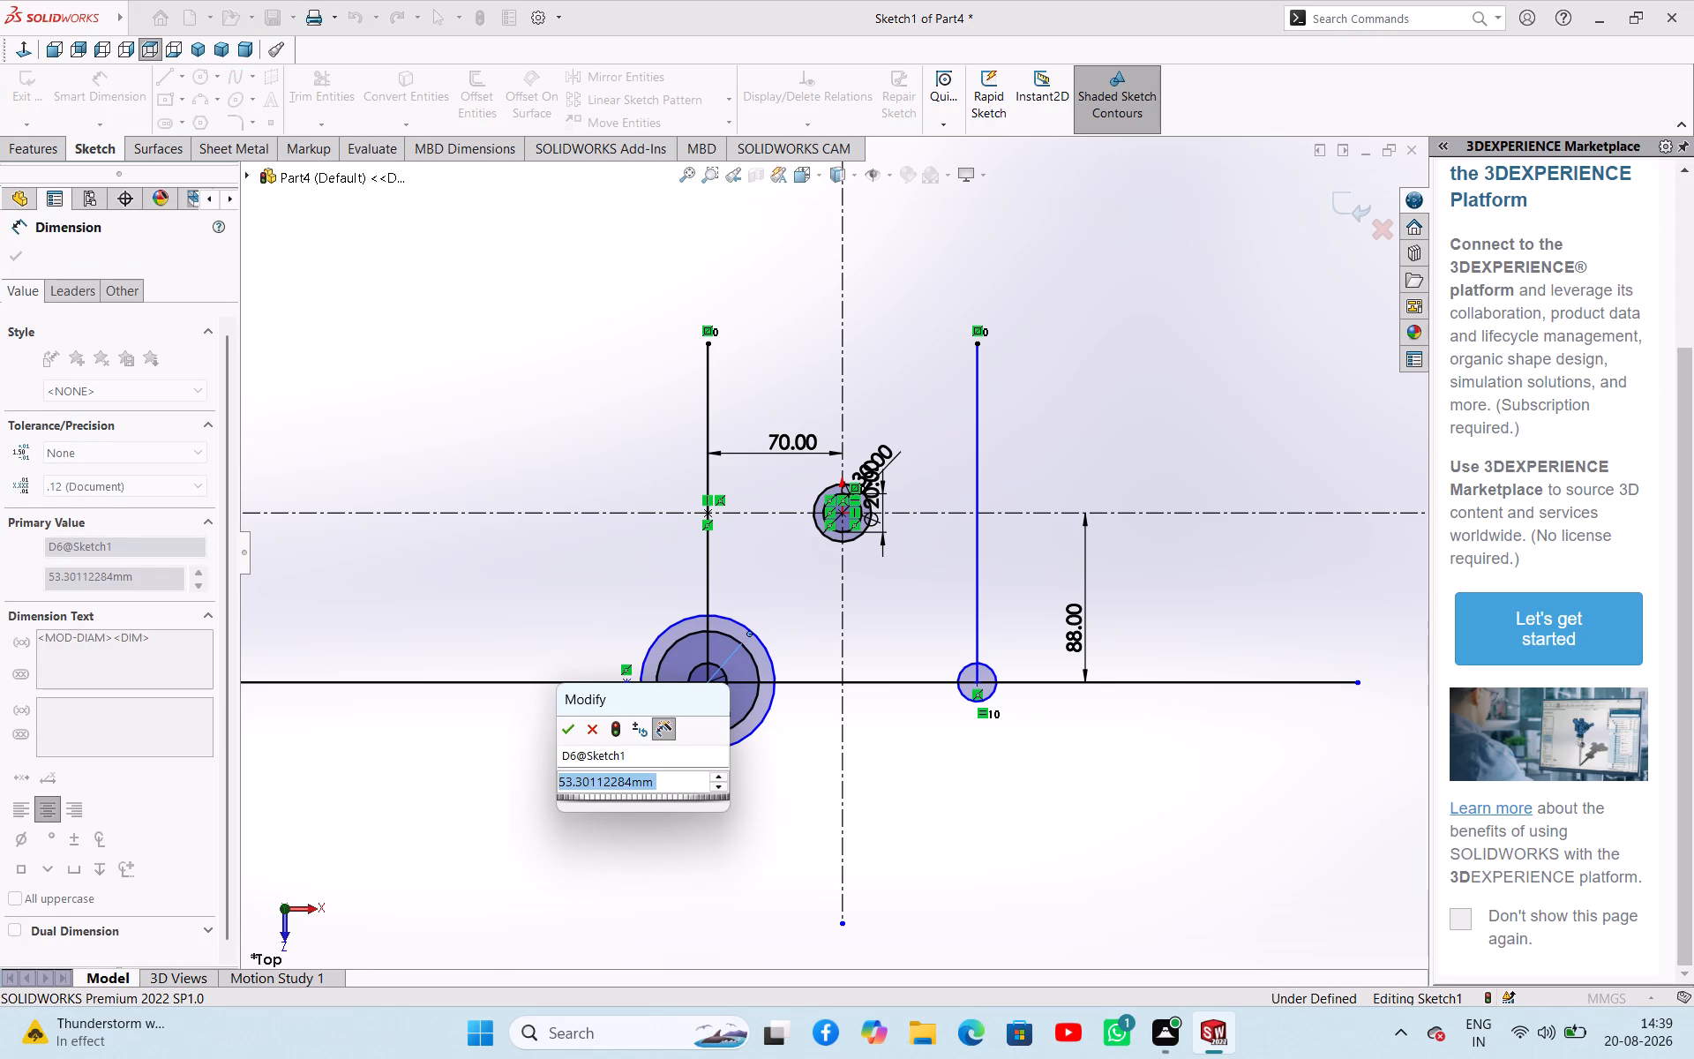
pyautogui.write('30')
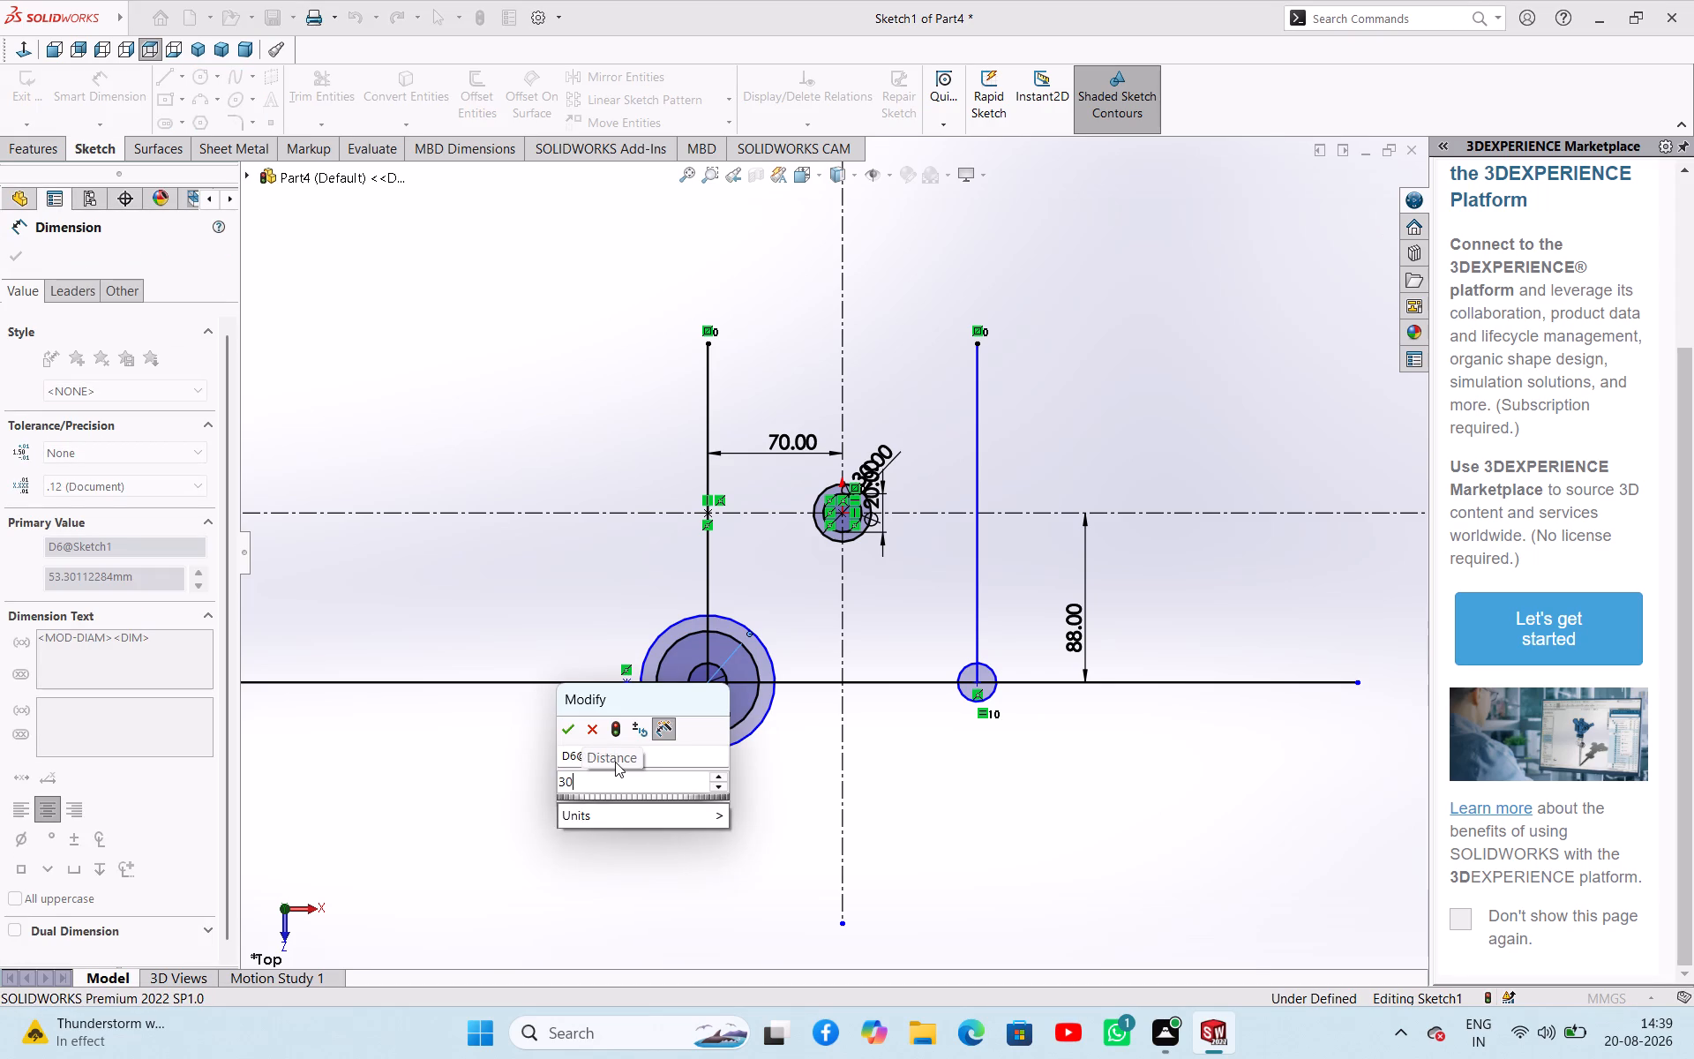
pyautogui.press('Return')
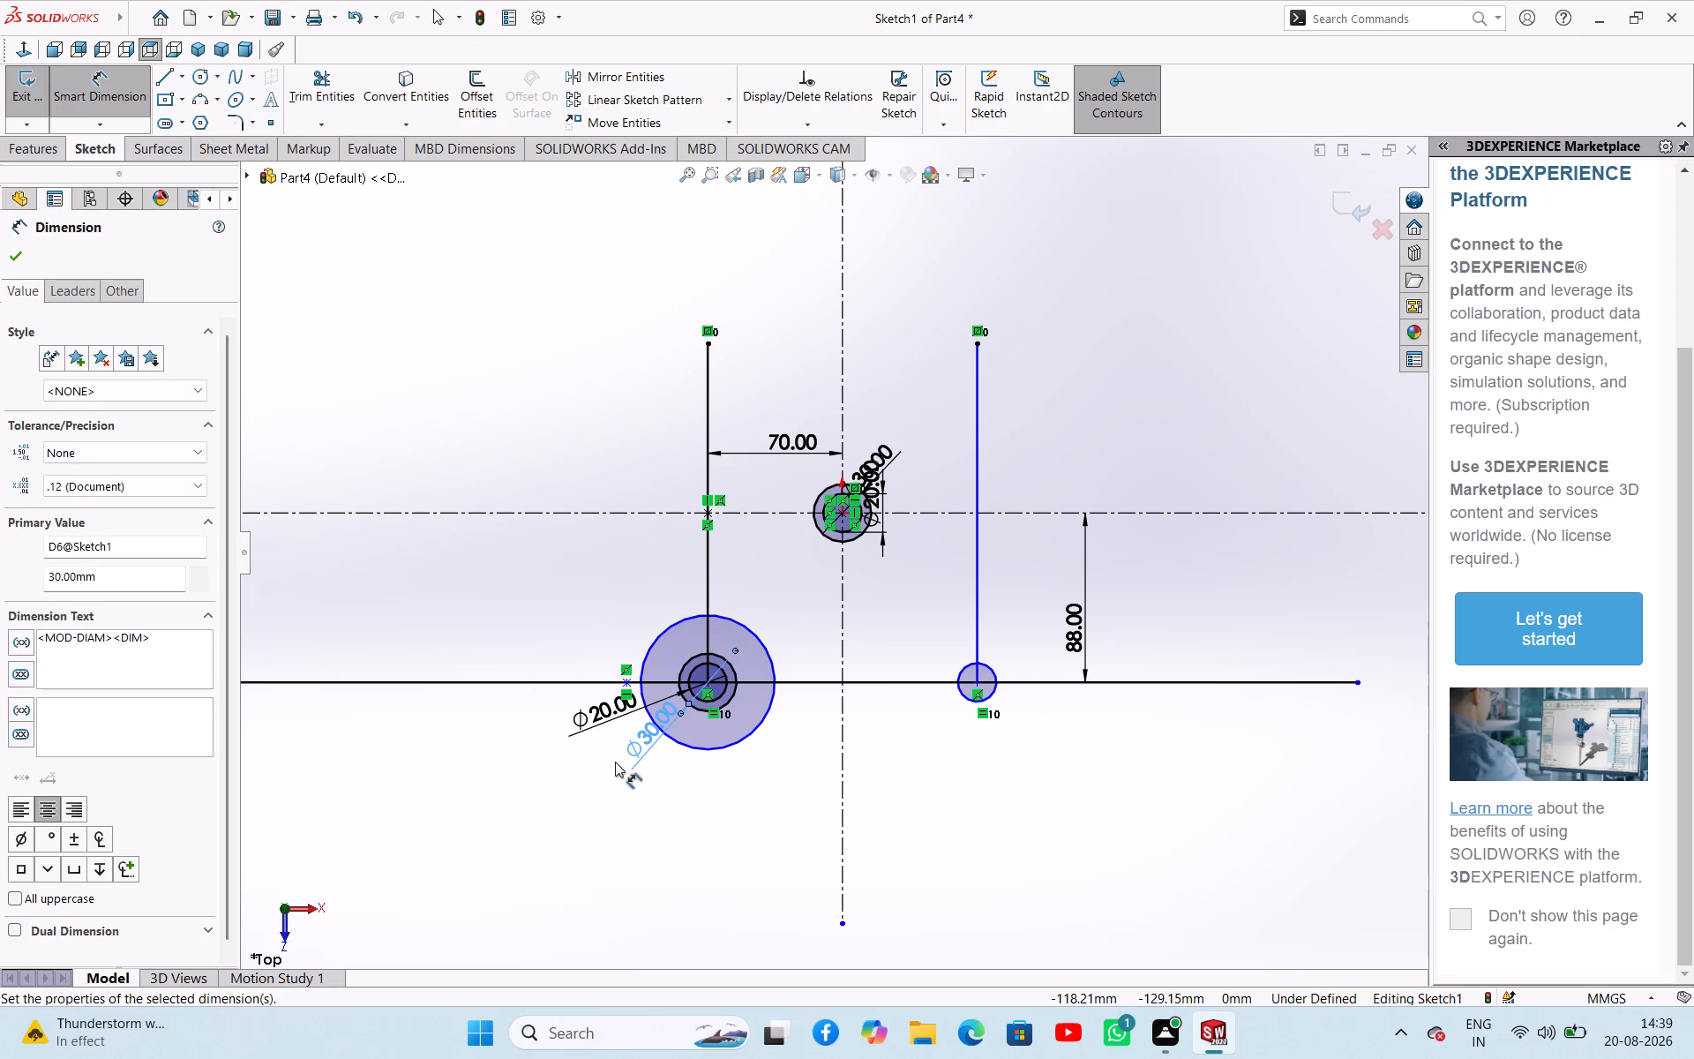
pyautogui.click(753, 735)
pyautogui.click(702, 808)
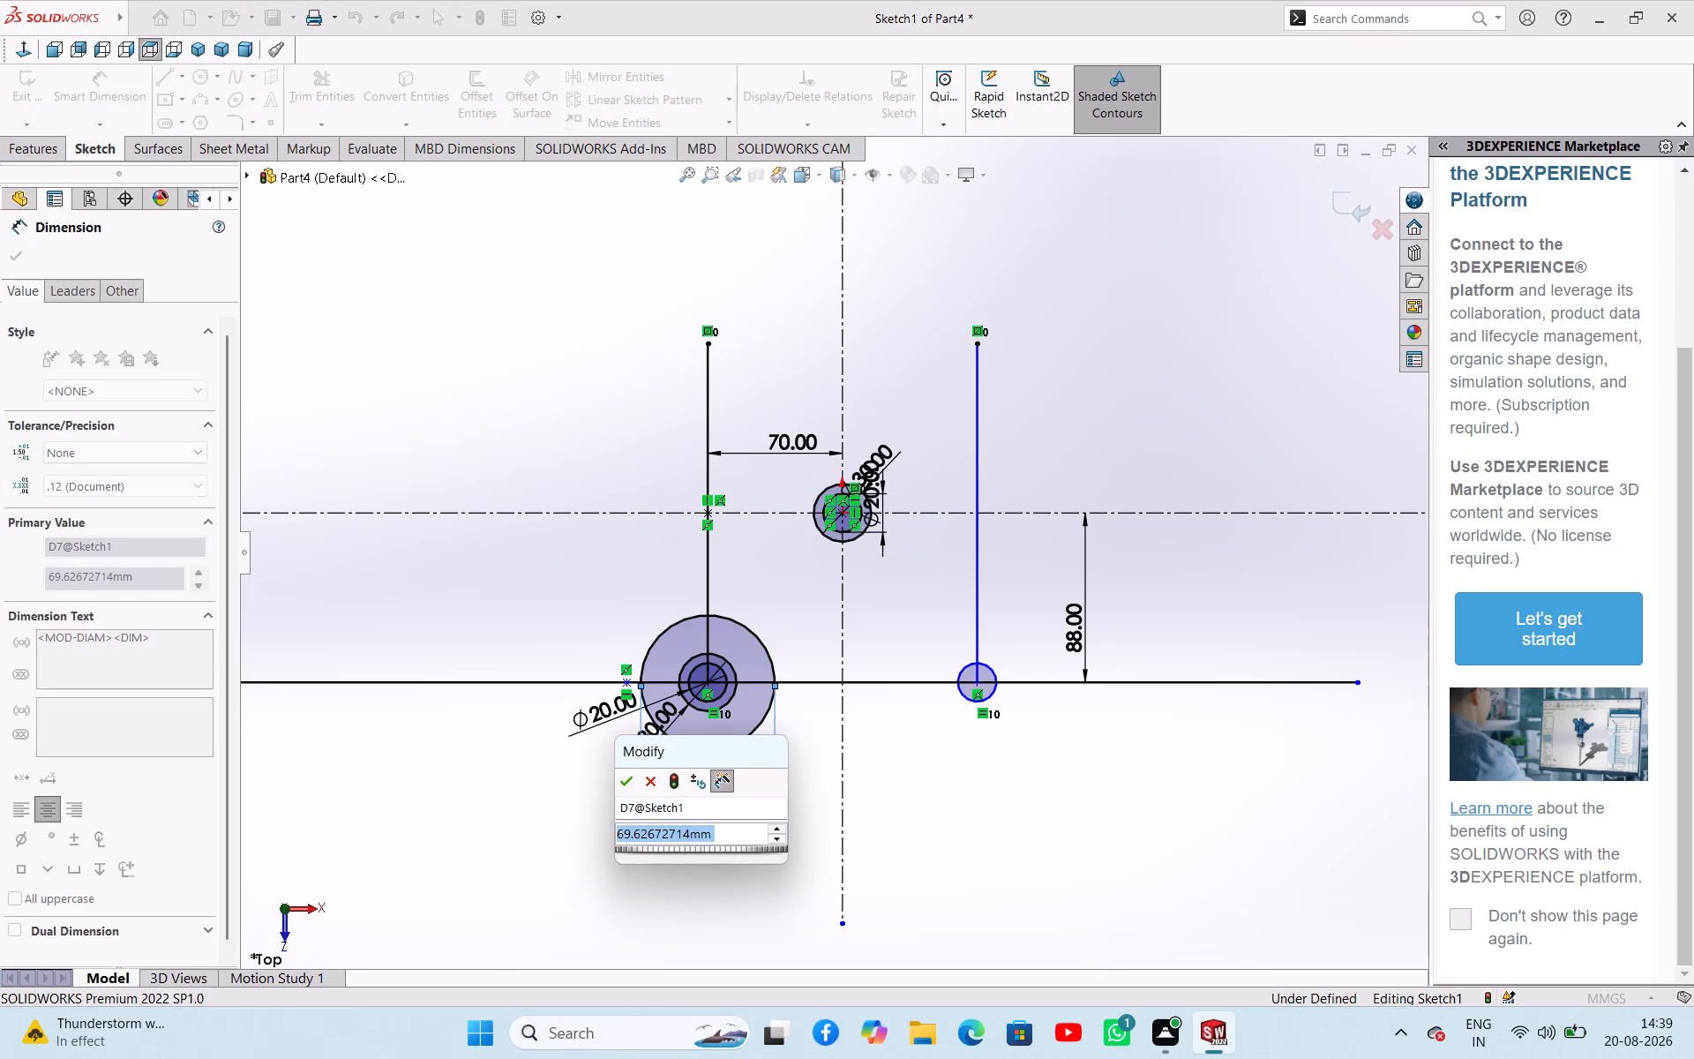
pyautogui.write('40')
pyautogui.press('Return')
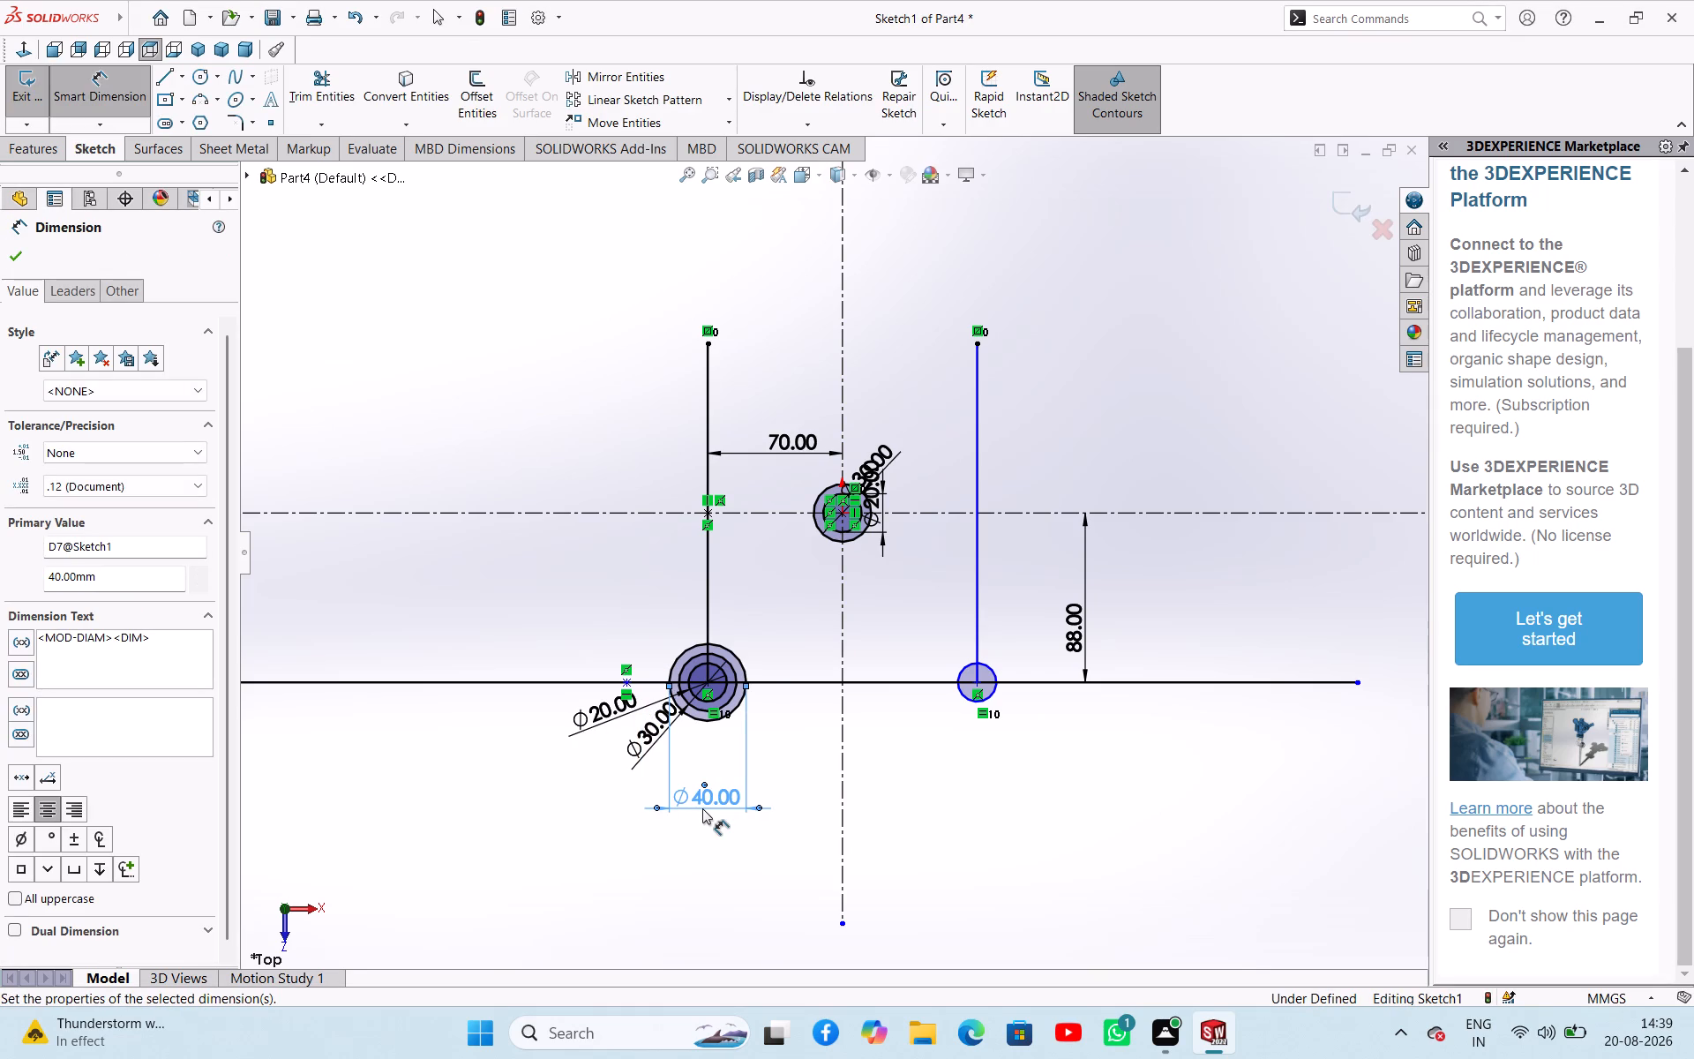
pyautogui.rightClick(966, 792)
pyautogui.click(988, 849)
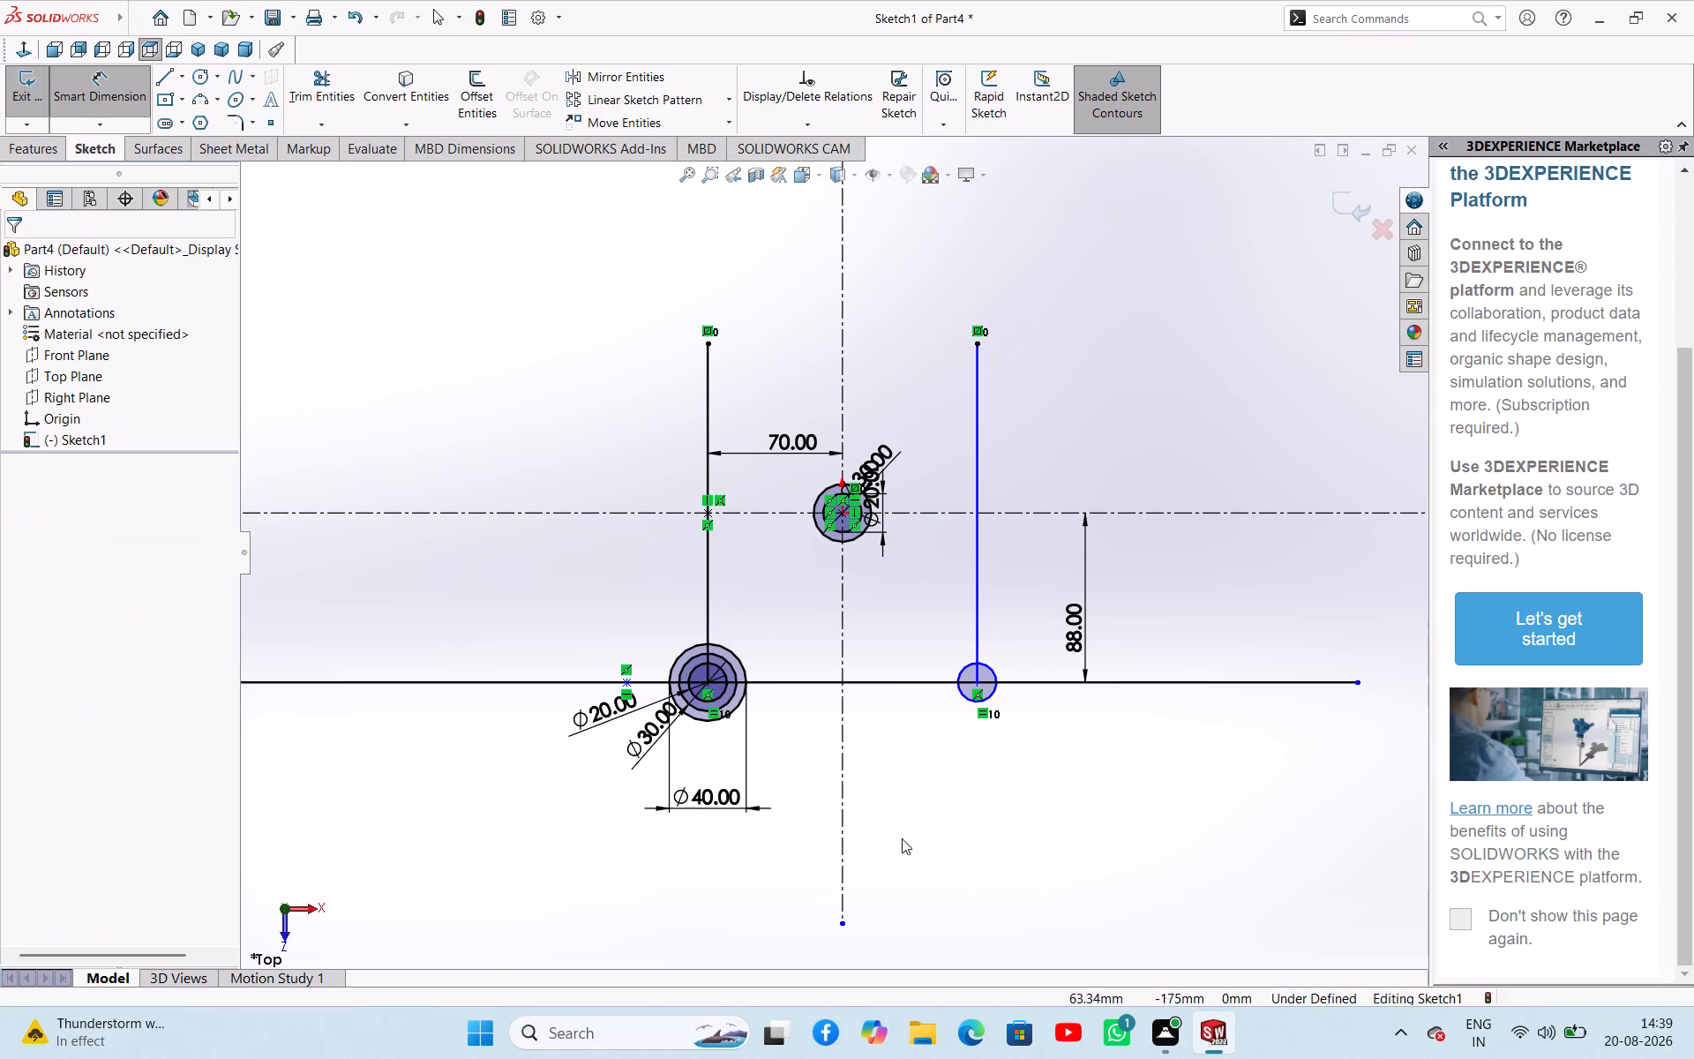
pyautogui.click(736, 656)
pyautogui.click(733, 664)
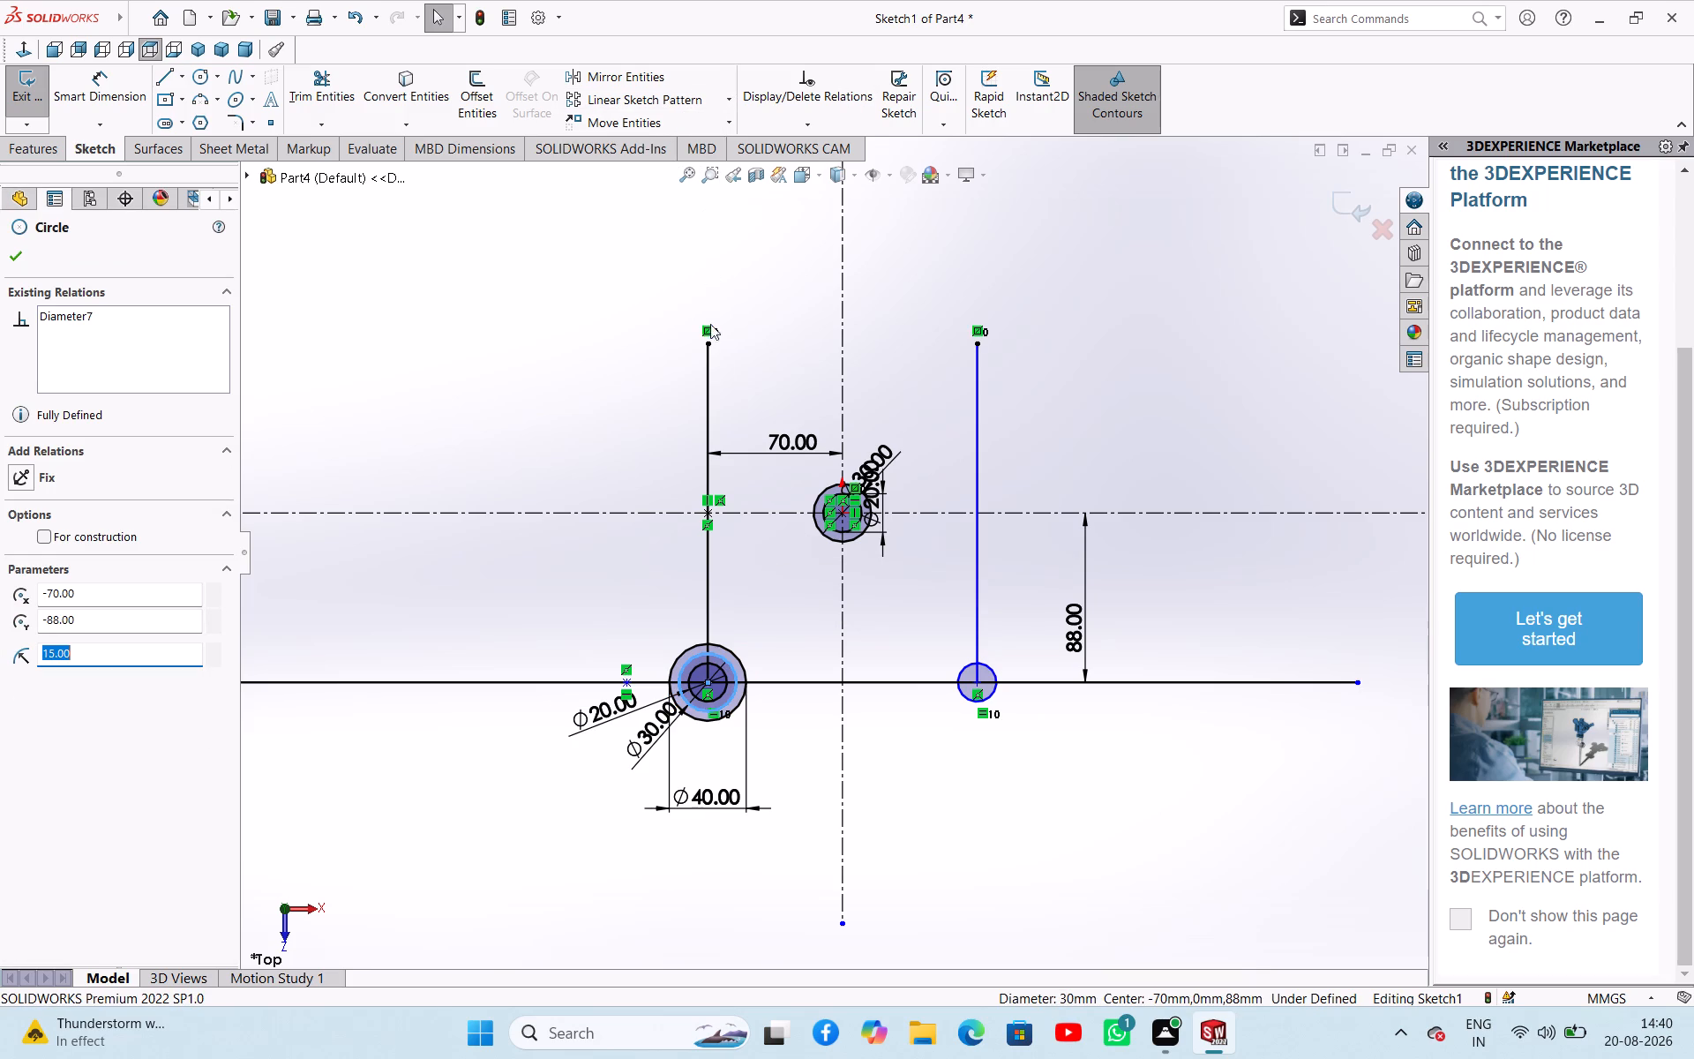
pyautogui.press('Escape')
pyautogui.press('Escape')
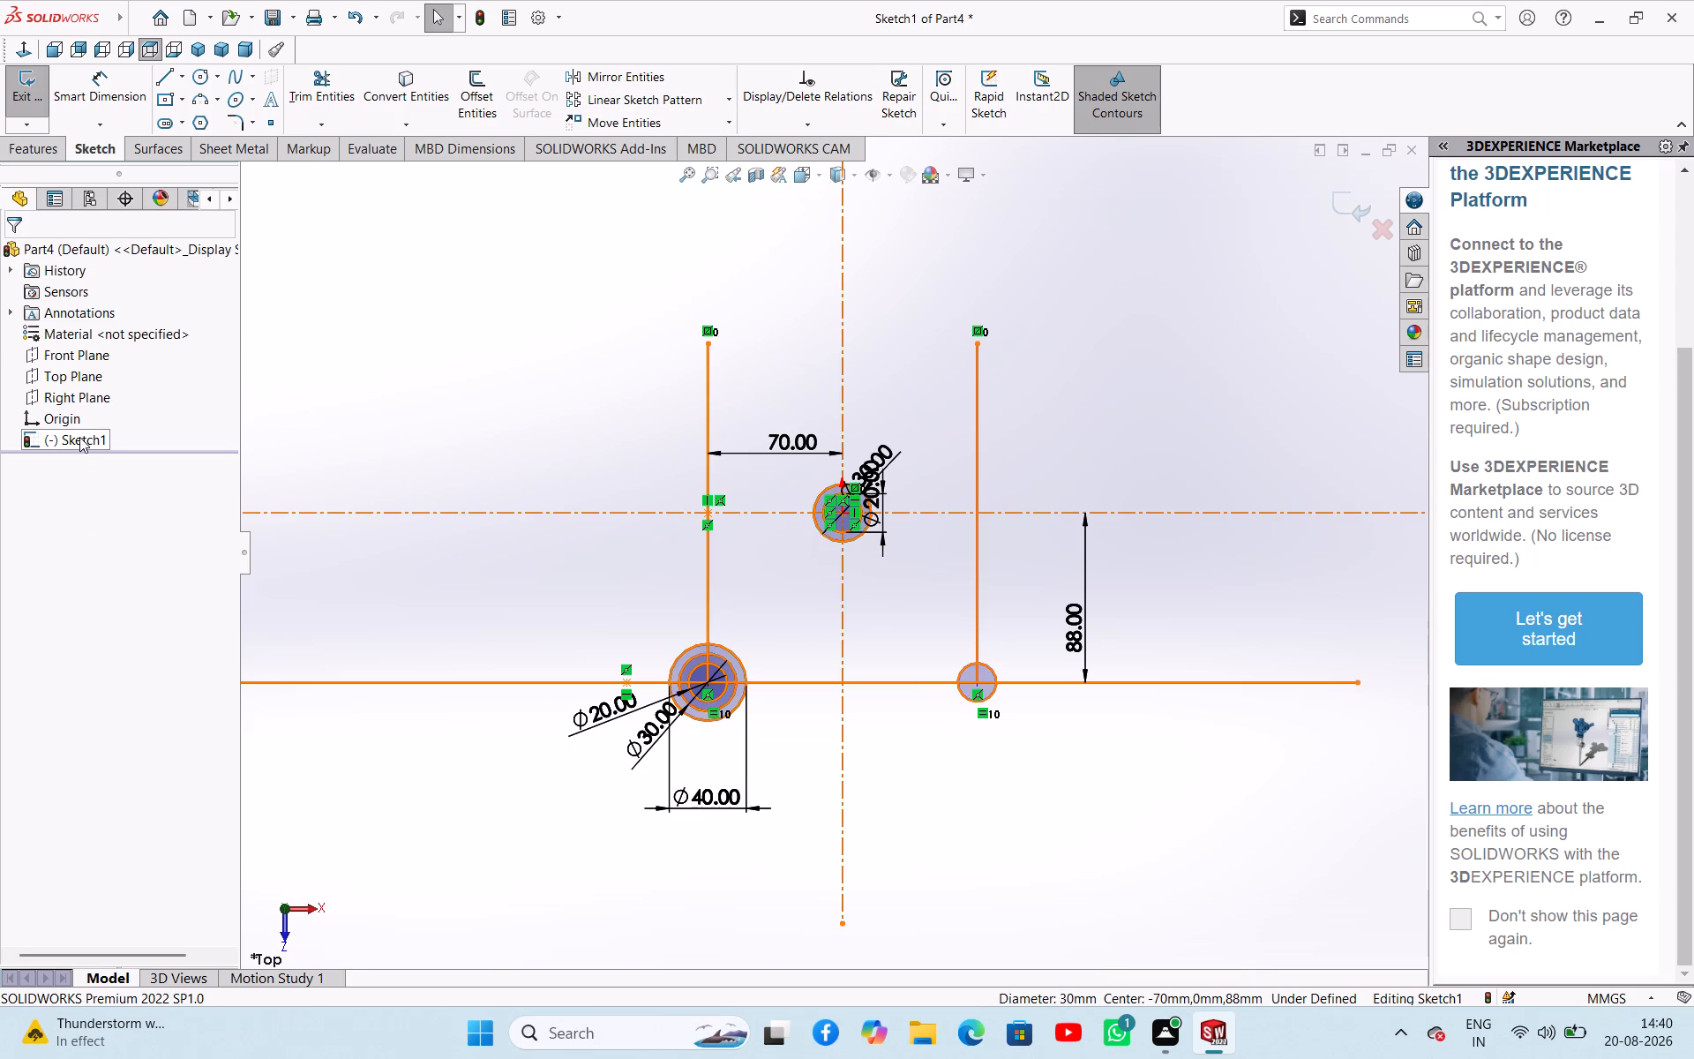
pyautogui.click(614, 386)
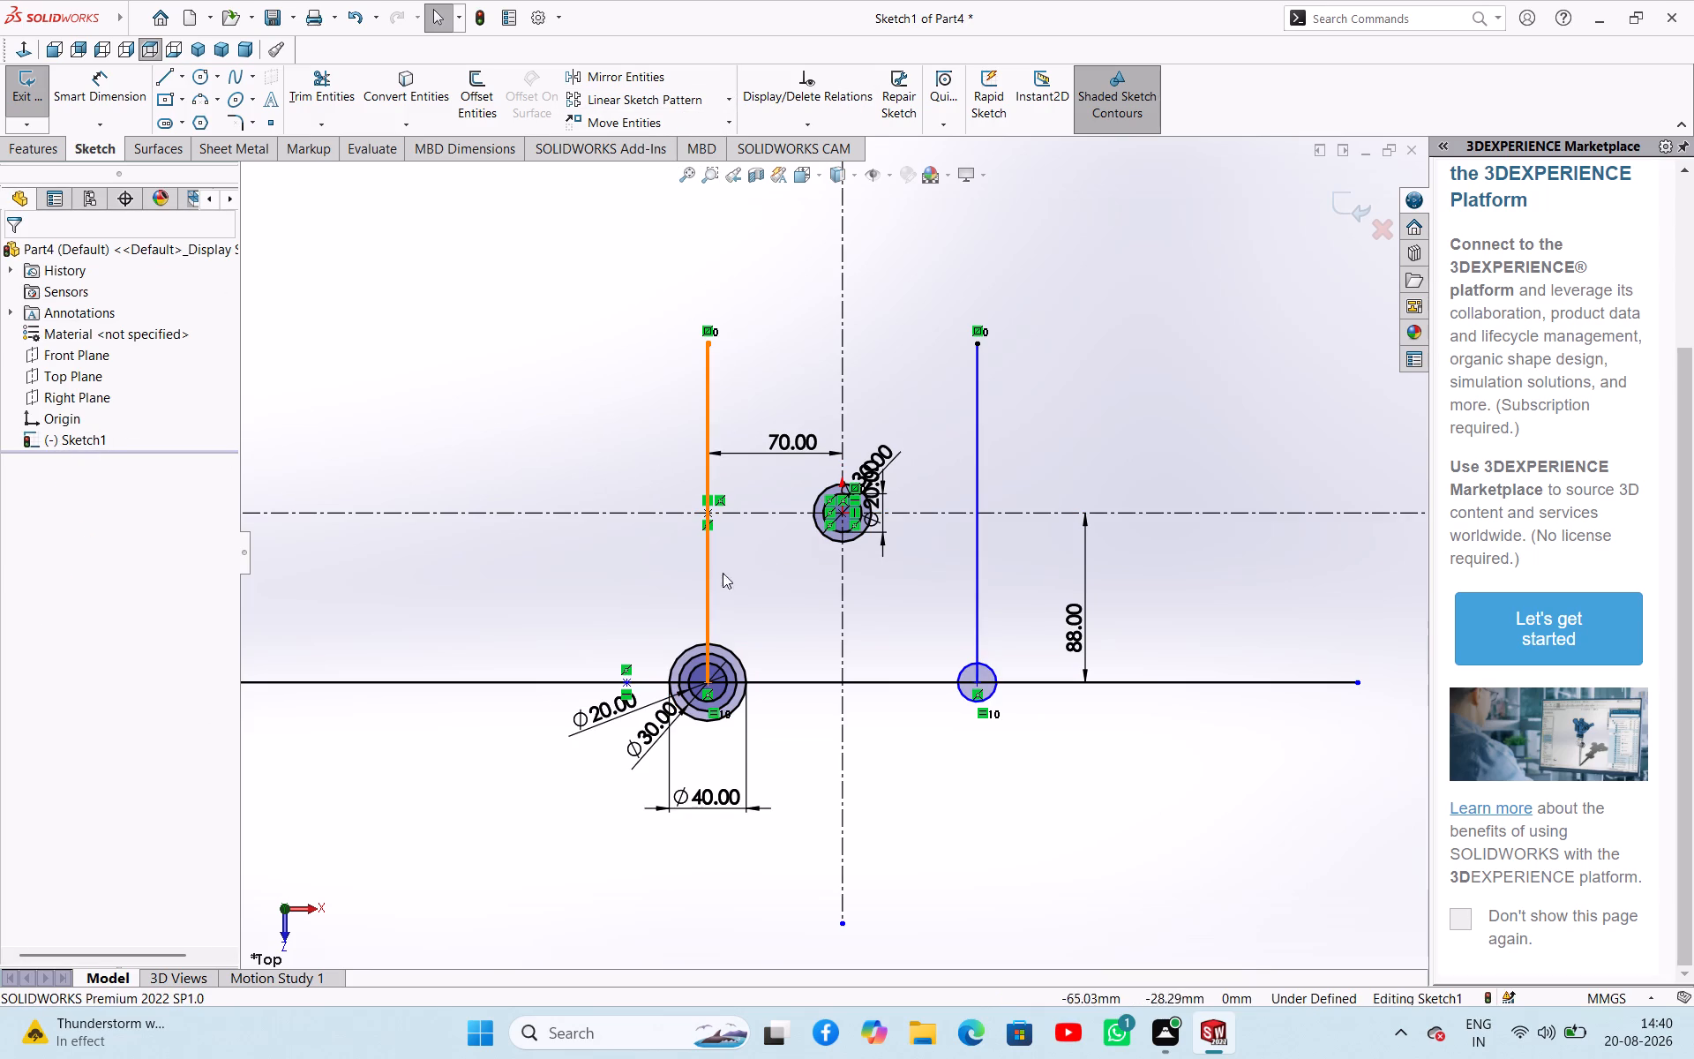
# Mirror the 30 mm and 40 mm lower-left circles about the vertical centreline.
pyautogui.click(739, 704)
pyautogui.keyDown('ctrl'); pyautogui.click(731, 695); pyautogui.keyUp('ctrl')
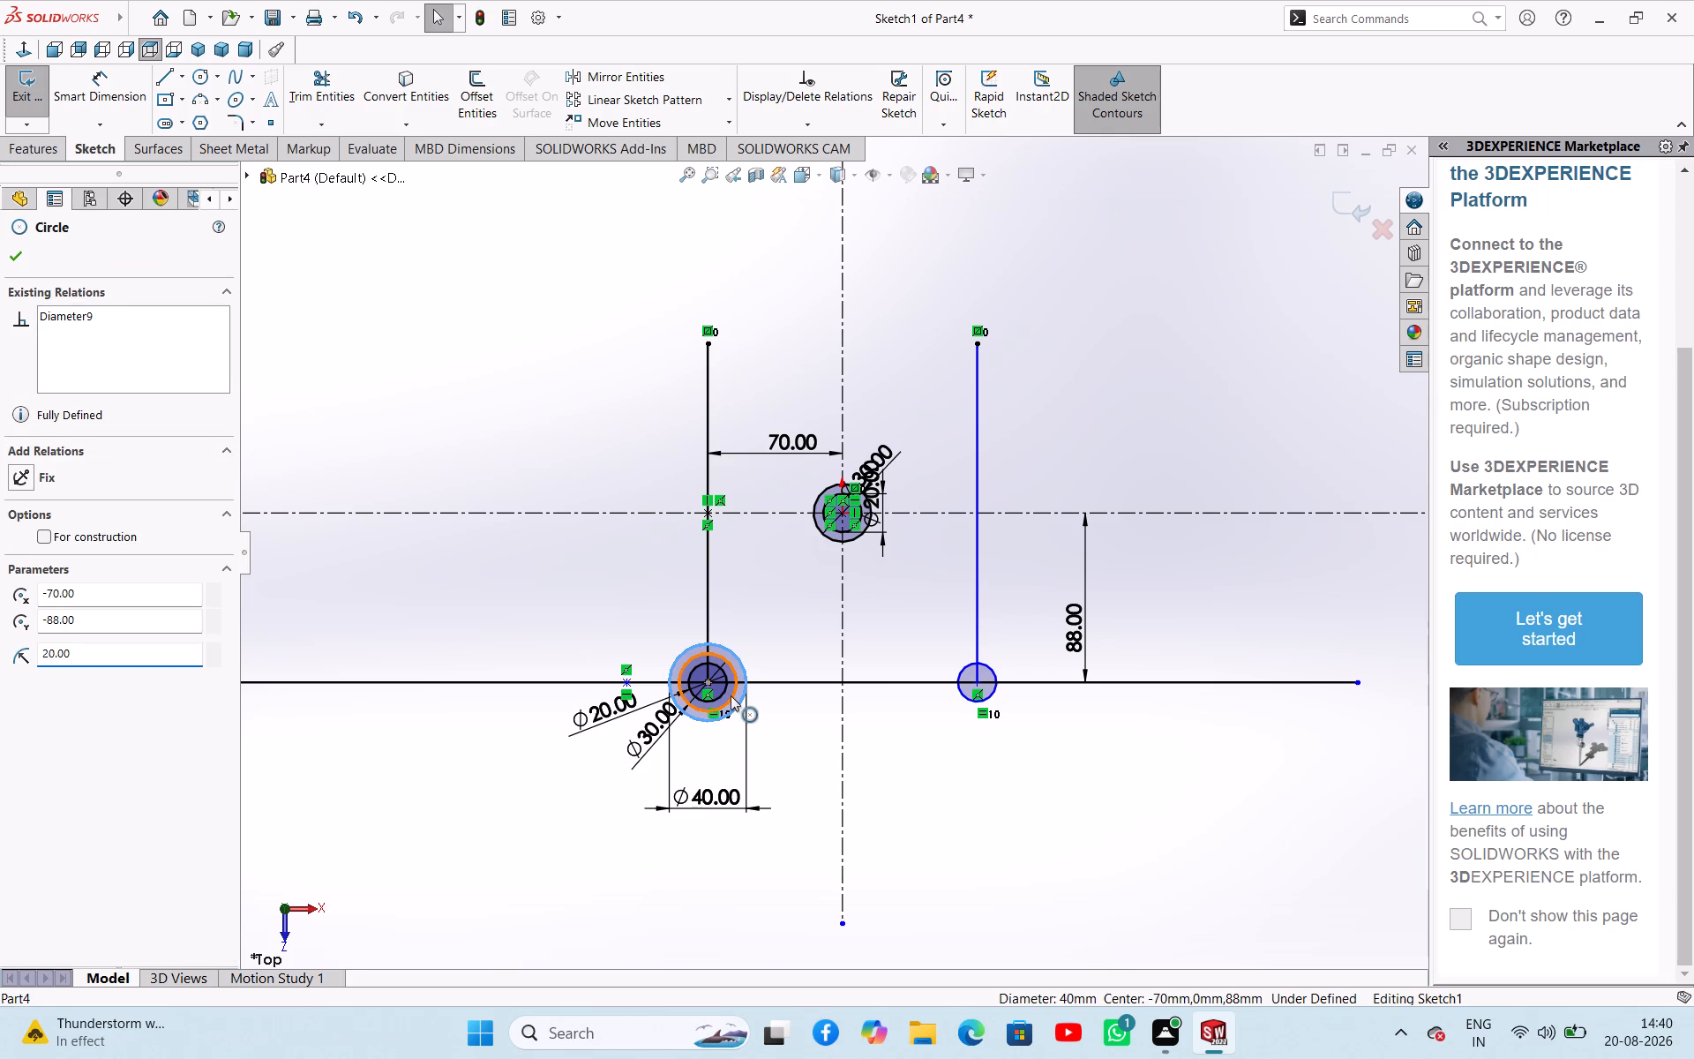
pyautogui.click(648, 82)
pyautogui.click(191, 519)
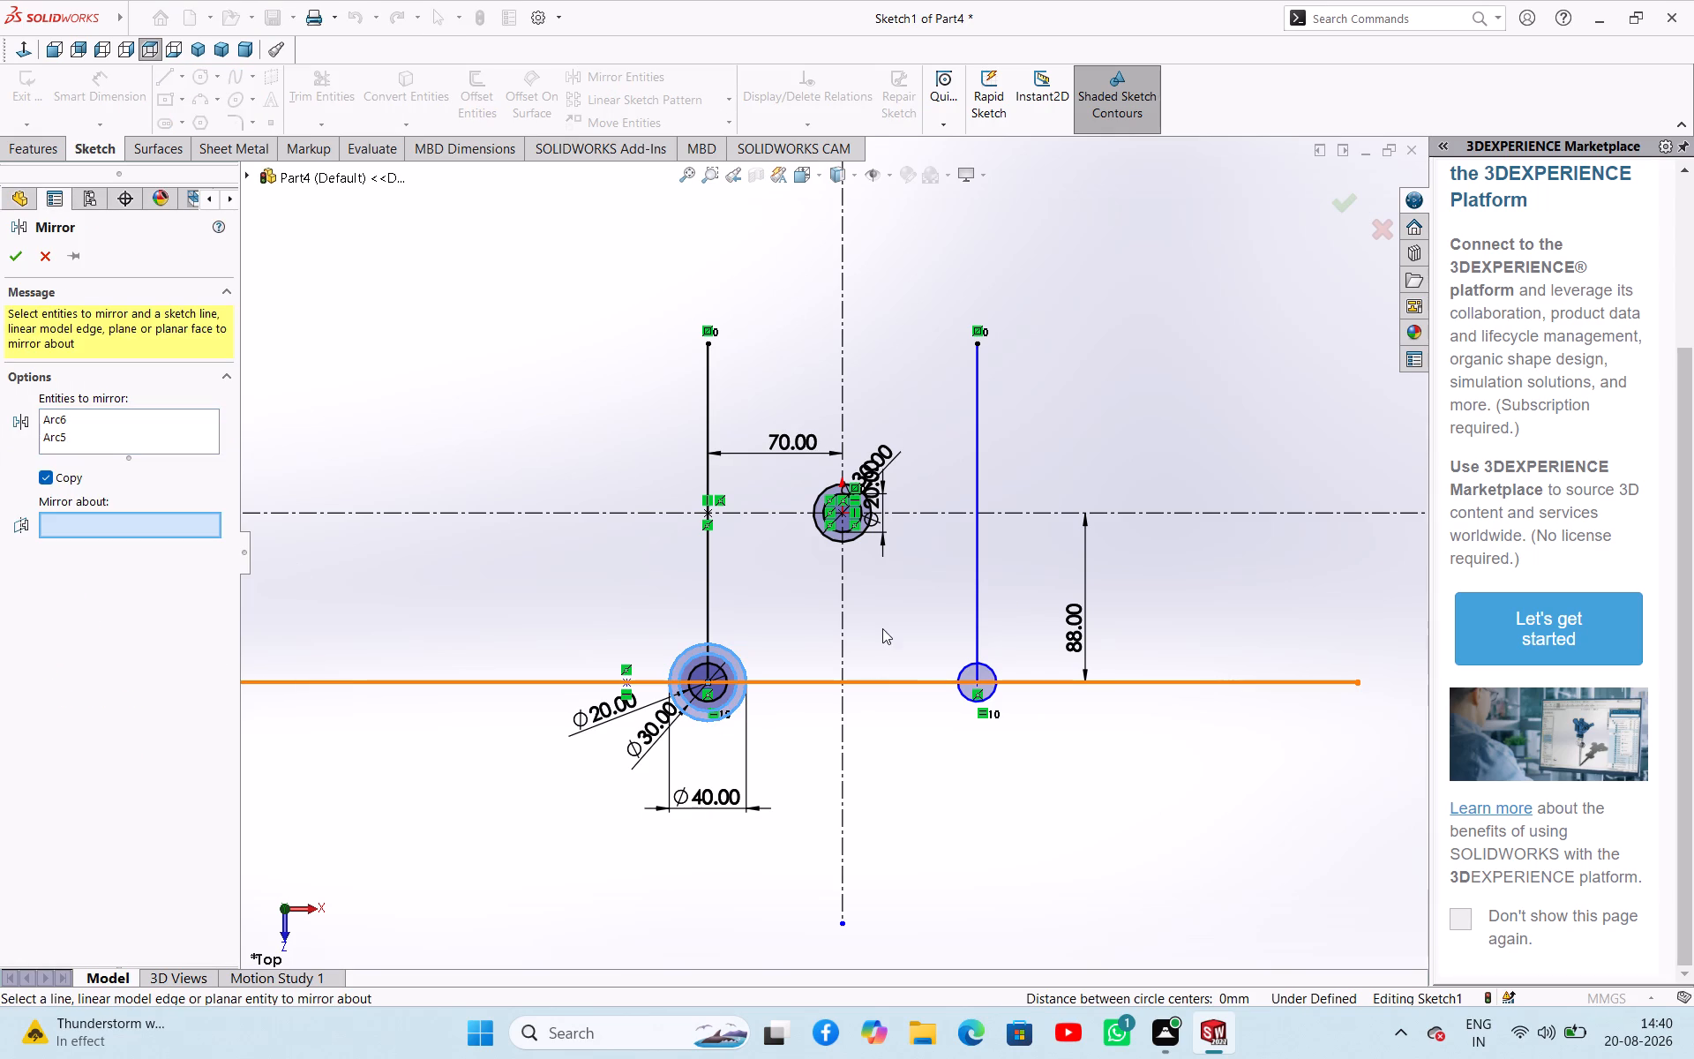
pyautogui.click(841, 611)
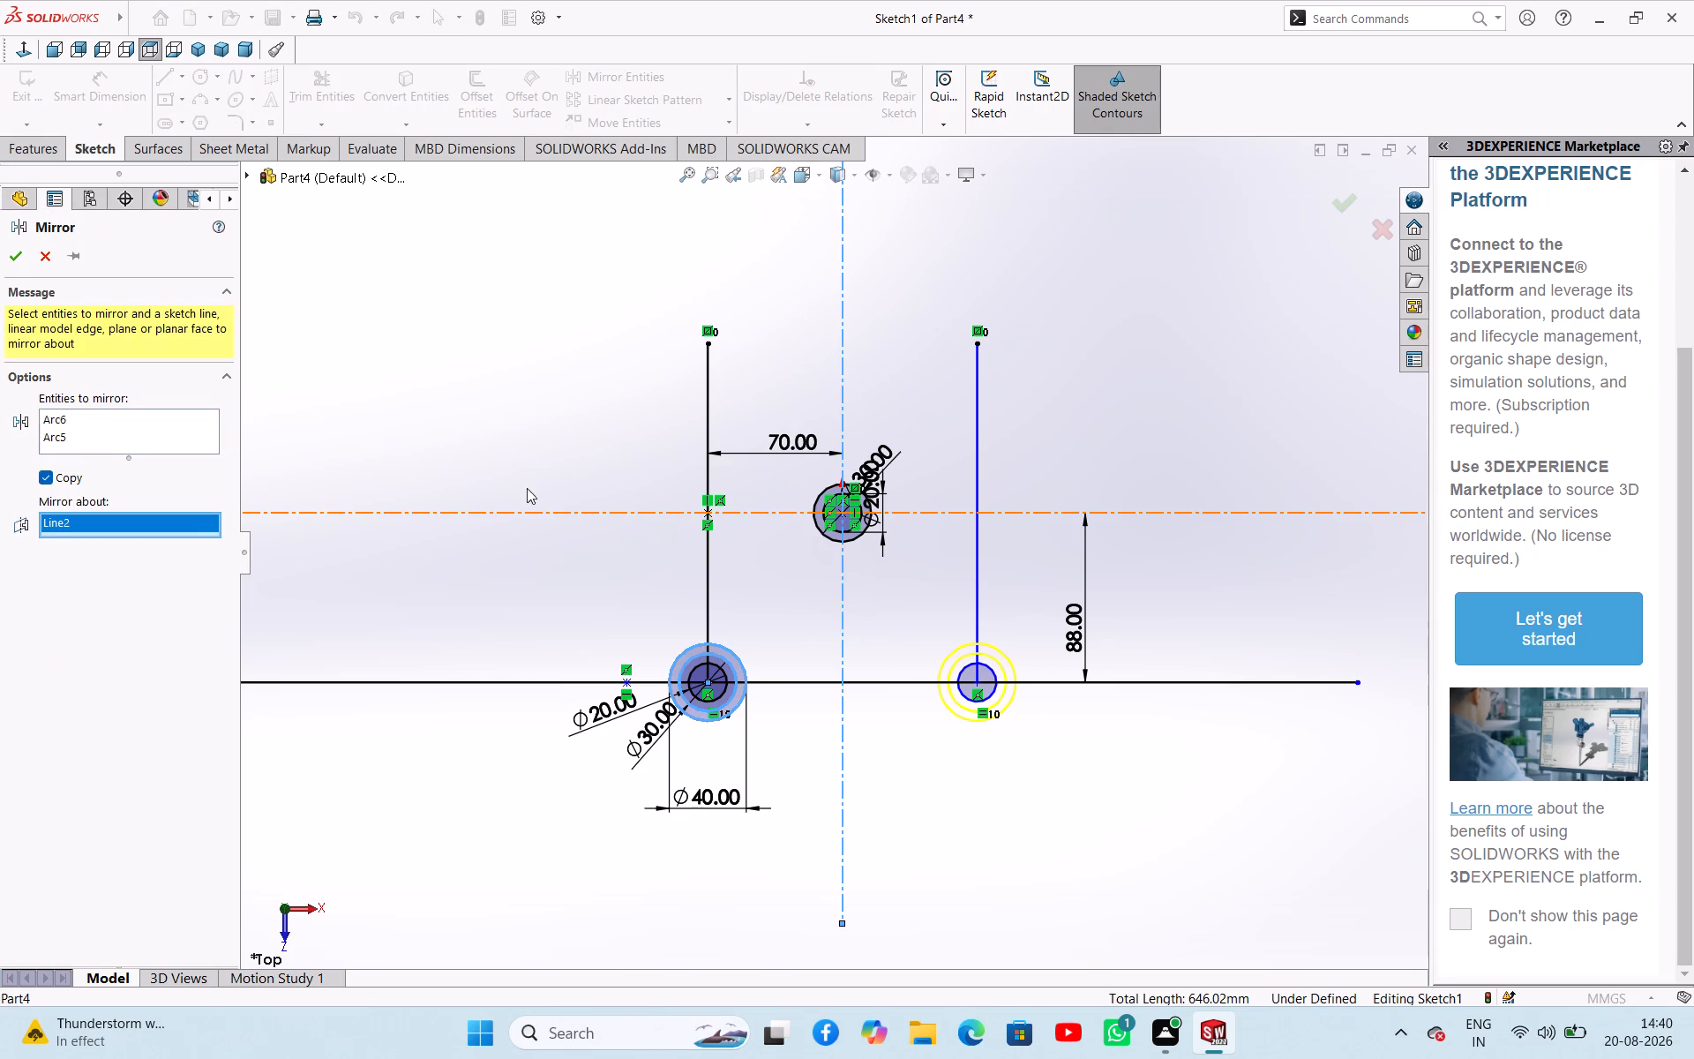
pyautogui.click(26, 254)
pyautogui.click(633, 379)
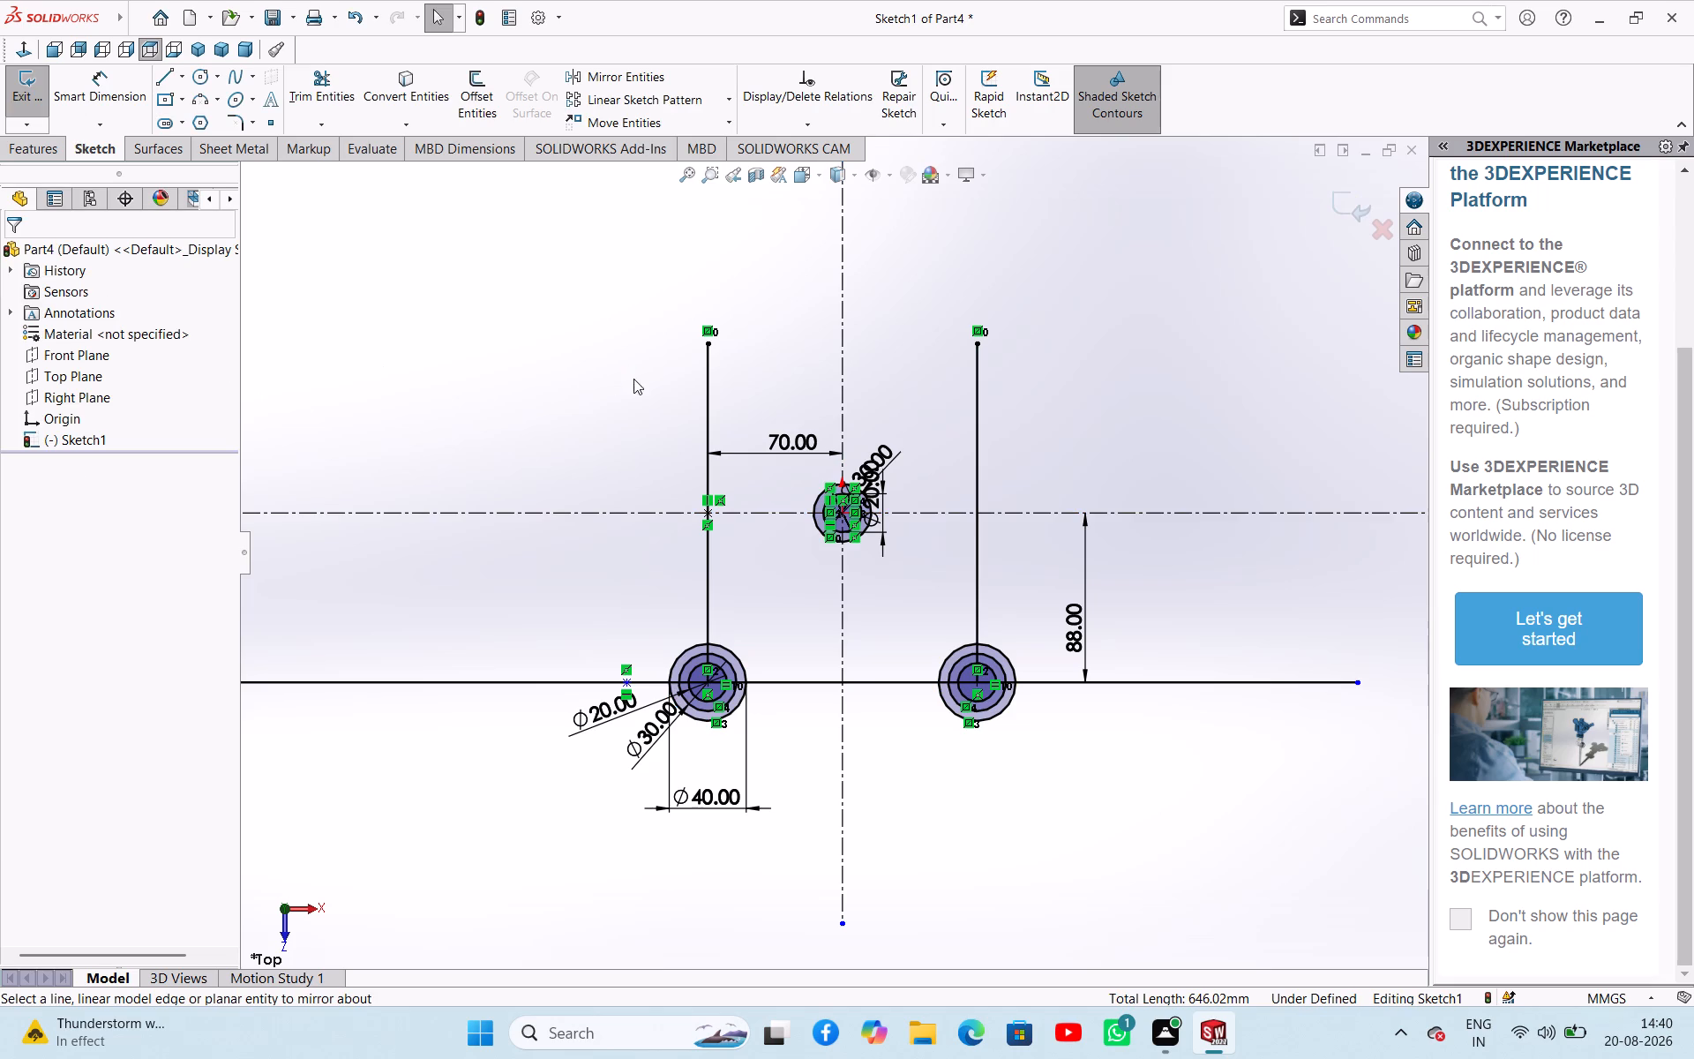
# Sketch a vertical line about 198 mm long to the left of the lower-left circles, crossing both horizontal lines.
pyautogui.scroll(-2, 727, 483)
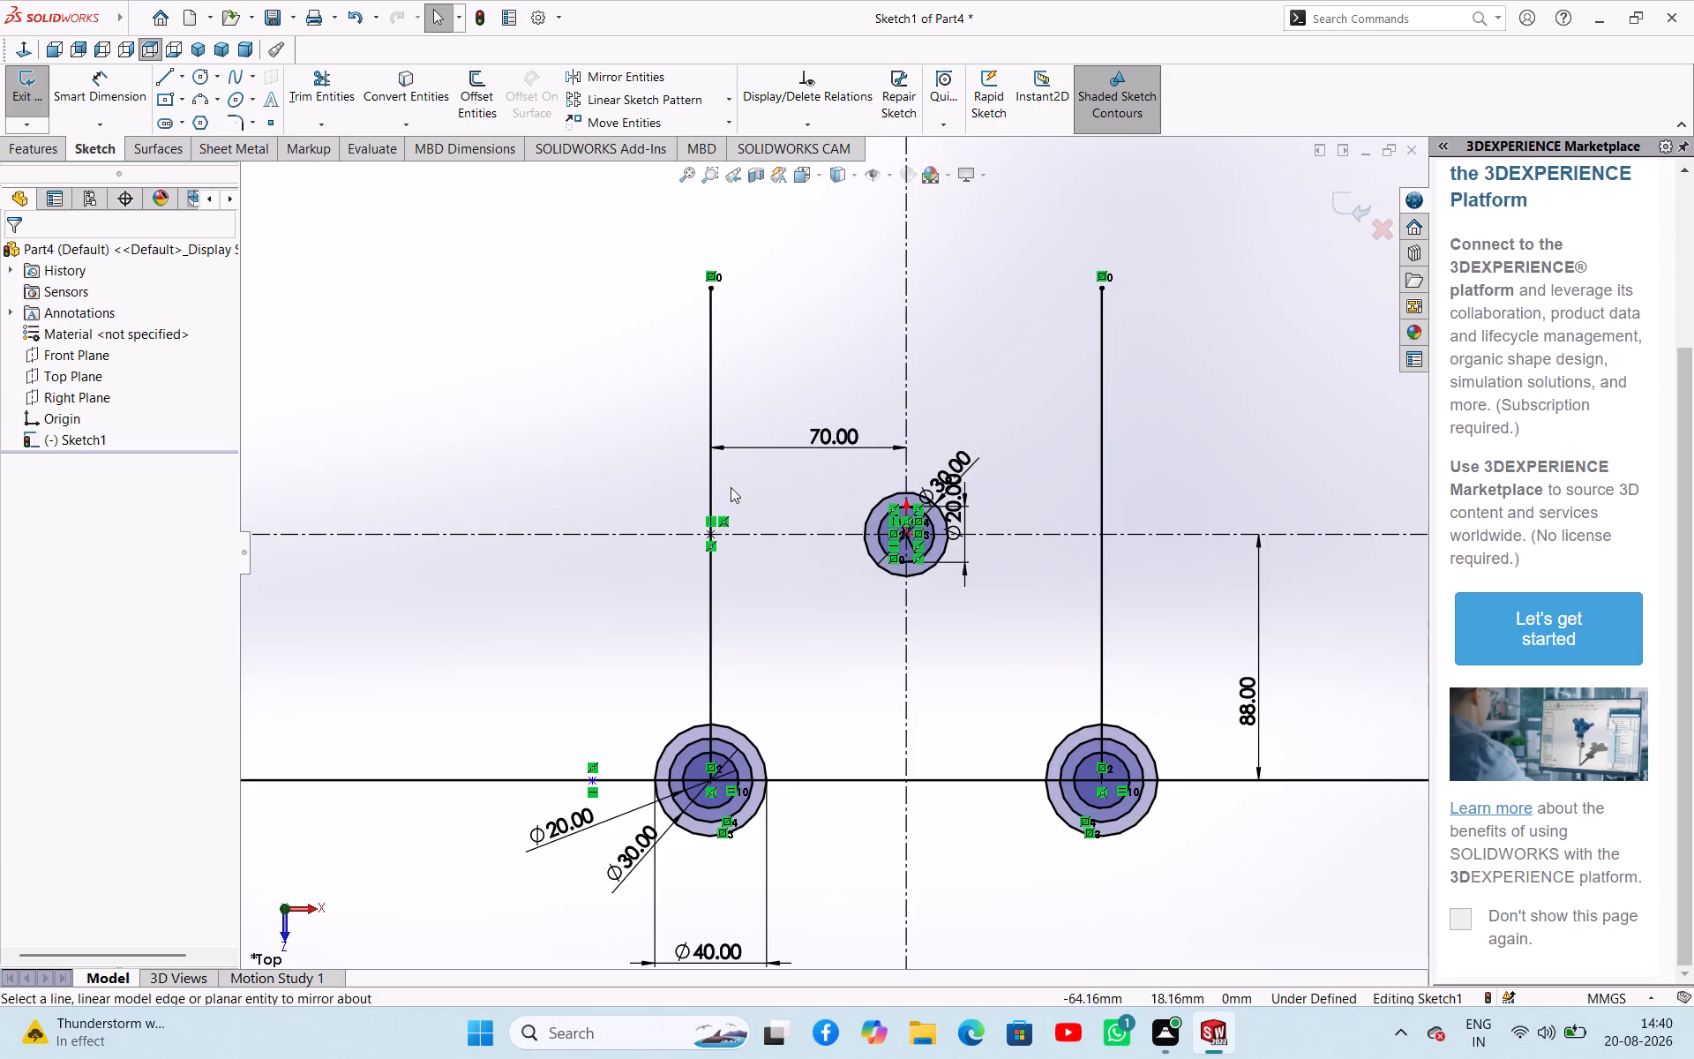
pyautogui.scroll(-1, 790, 534)
pyautogui.scroll(2, 794, 544)
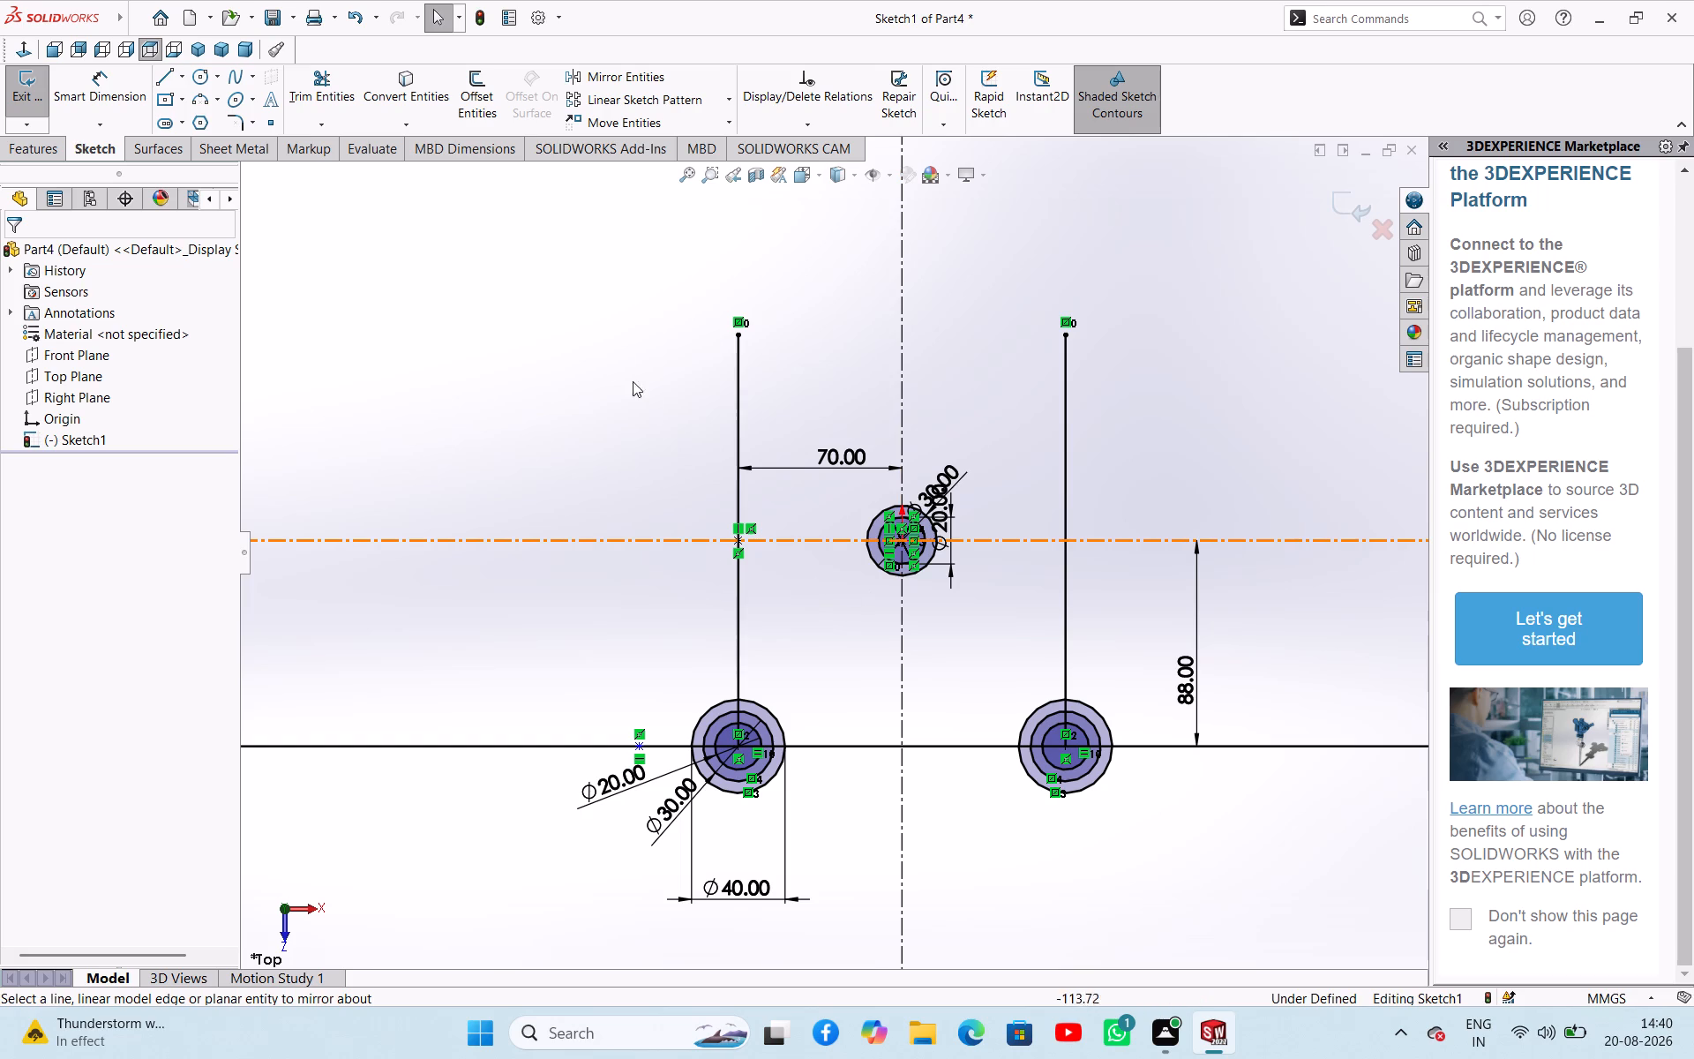
pyautogui.click(162, 81)
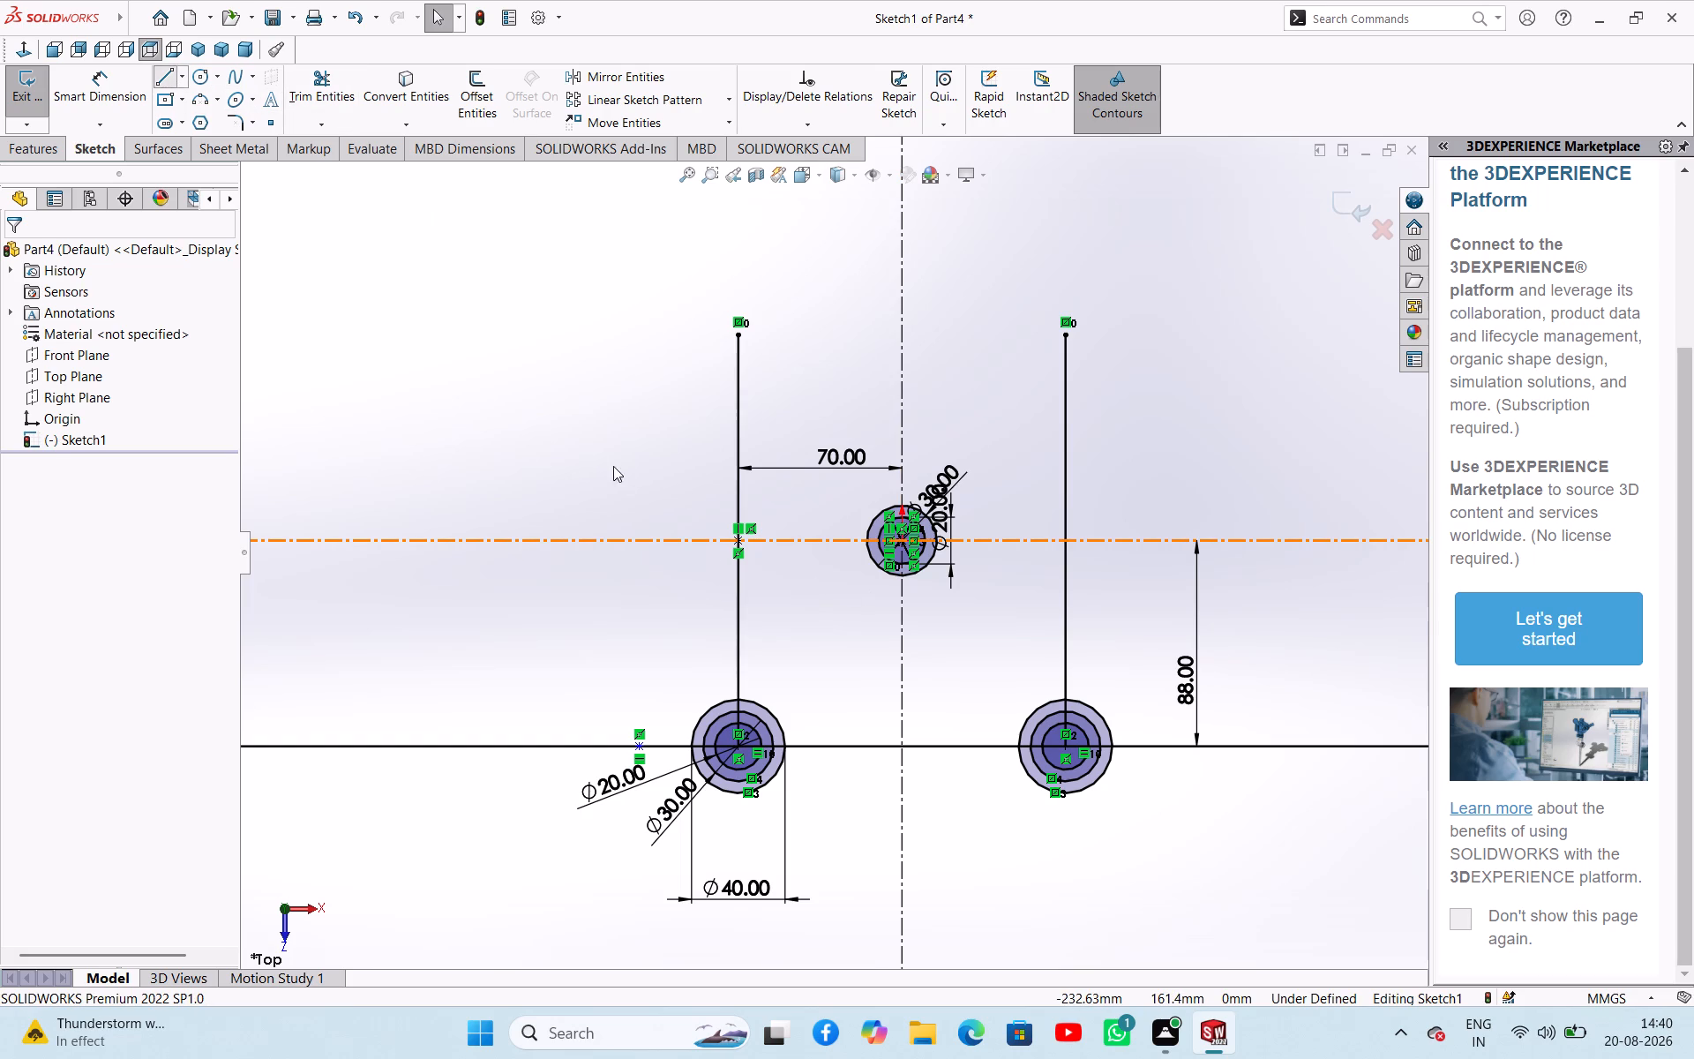
pyautogui.click(623, 407)
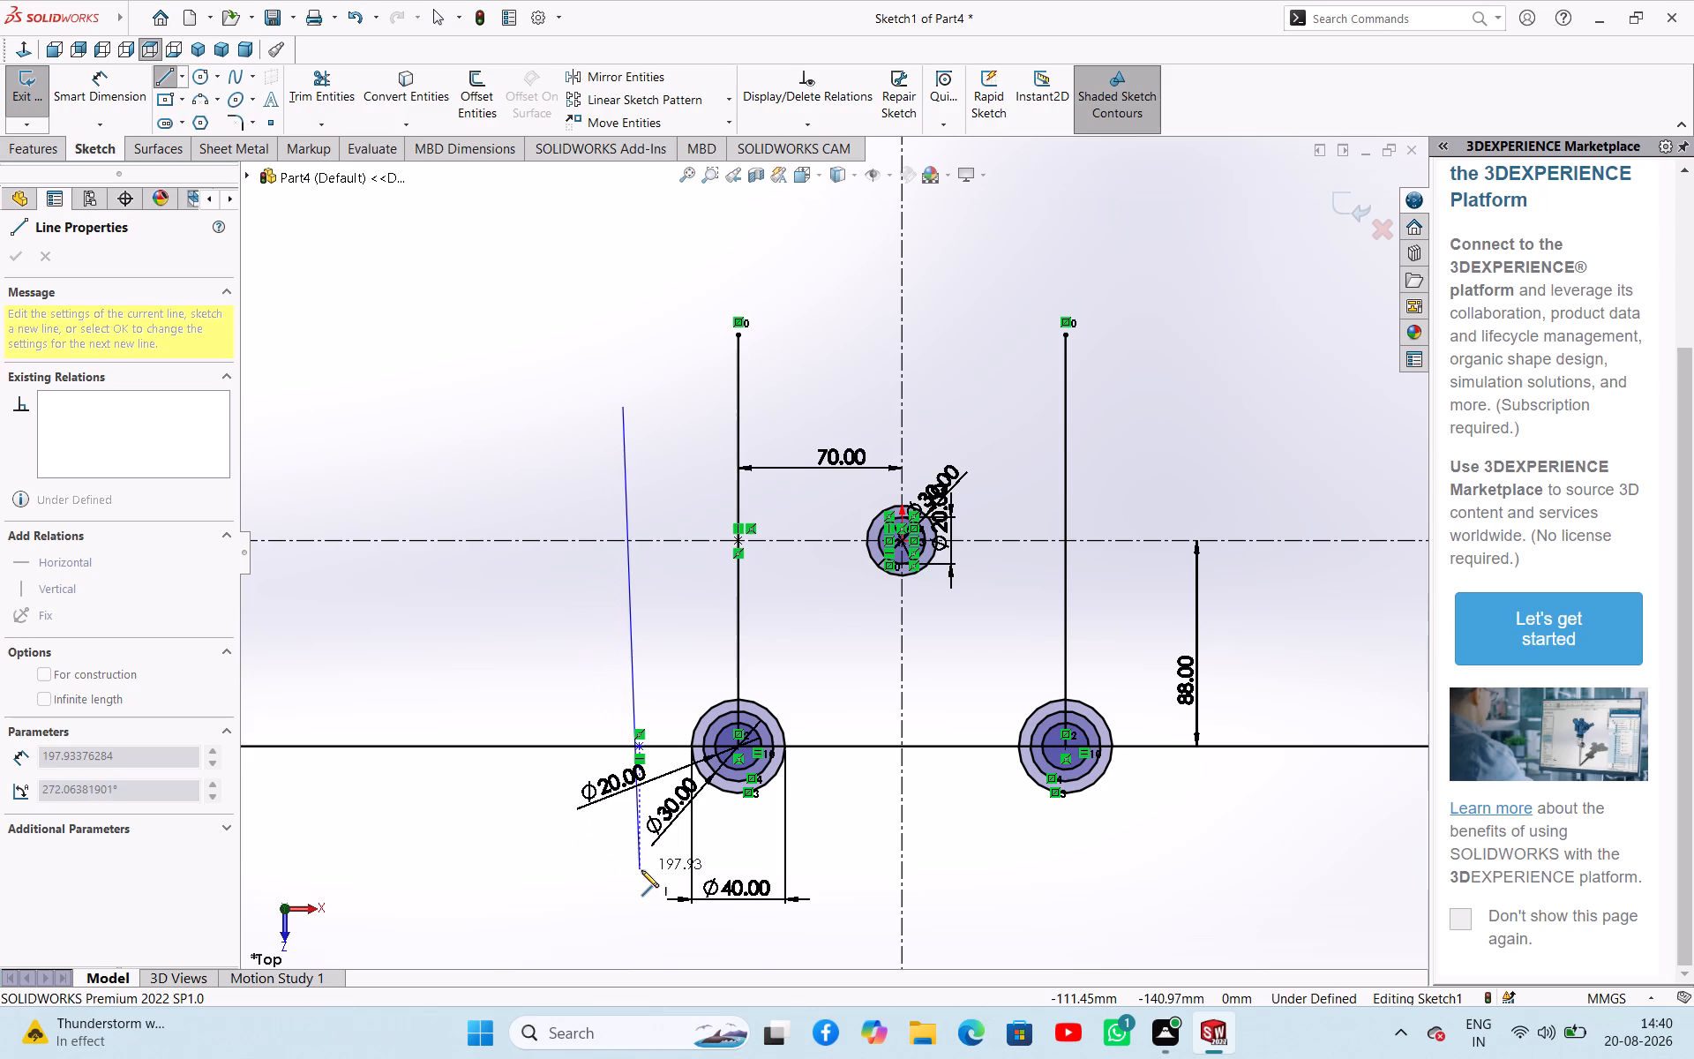
pyautogui.moveTo(620, 870); pyautogui.dragTo(608, 867)
pyautogui.rightClick(487, 845)
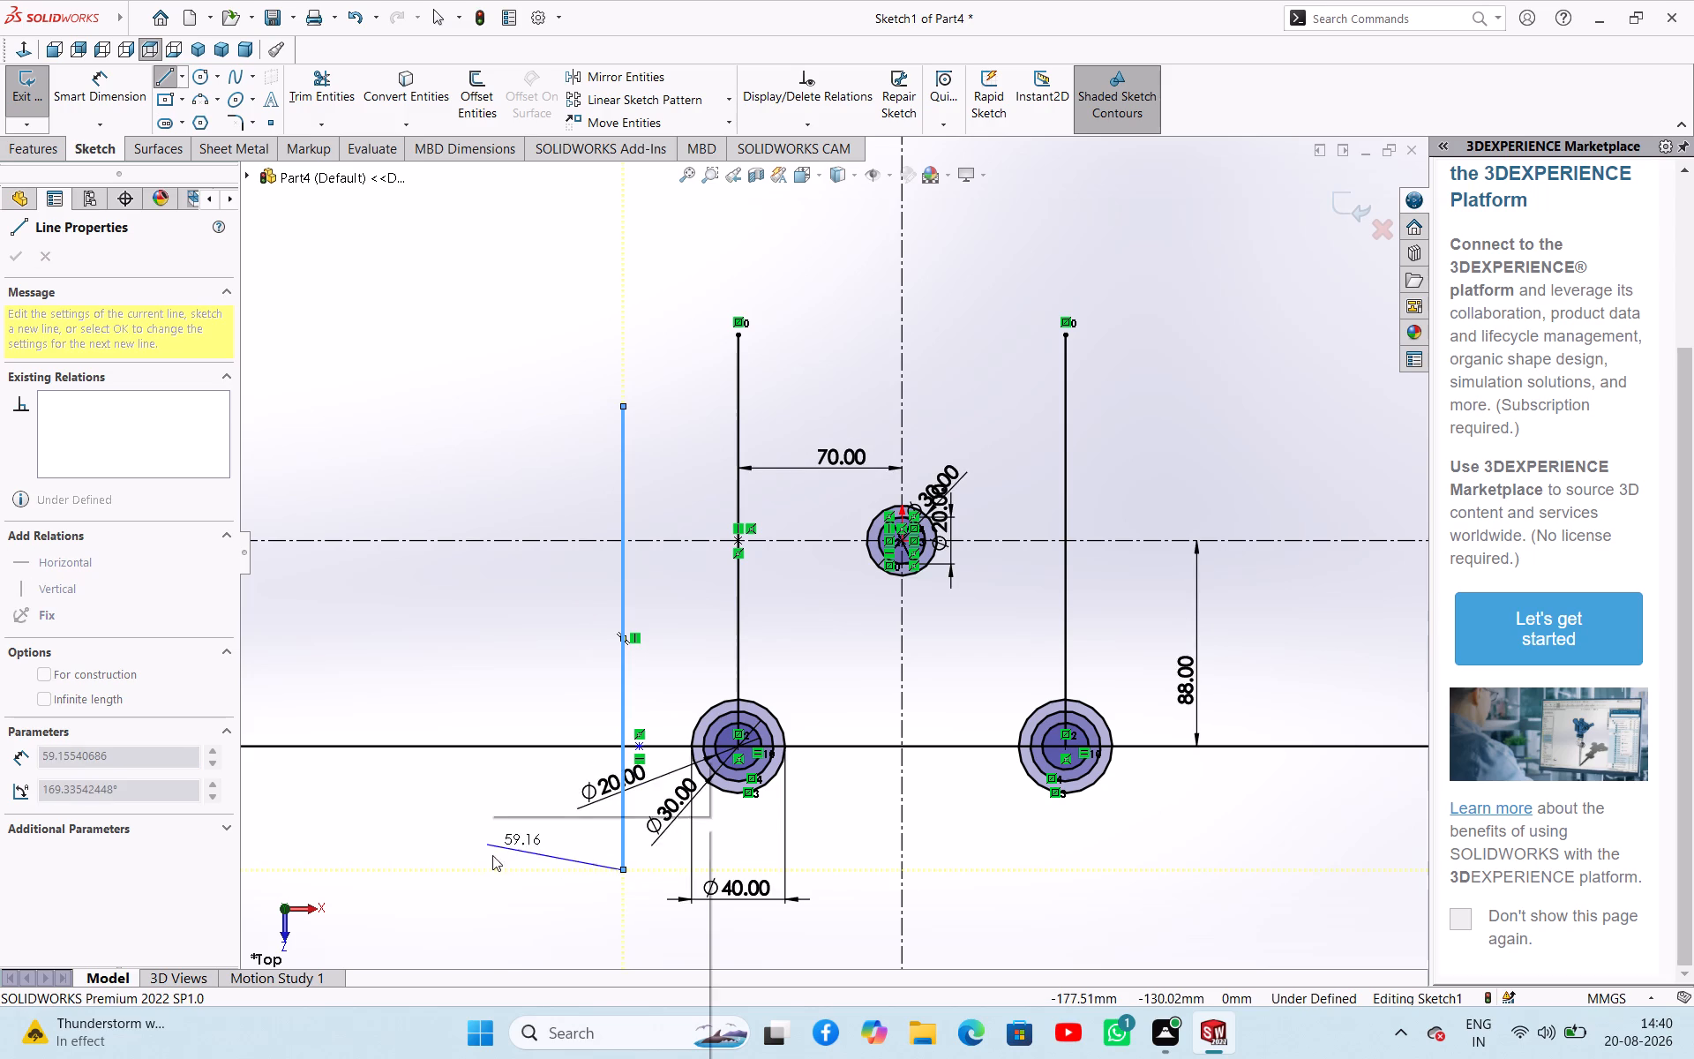
pyautogui.click(507, 841)
# Dimension the new vertical line 90 mm from the vertical centreline.
pyautogui.moveTo(463, 862); pyautogui.dragTo(513, 711, button='right')
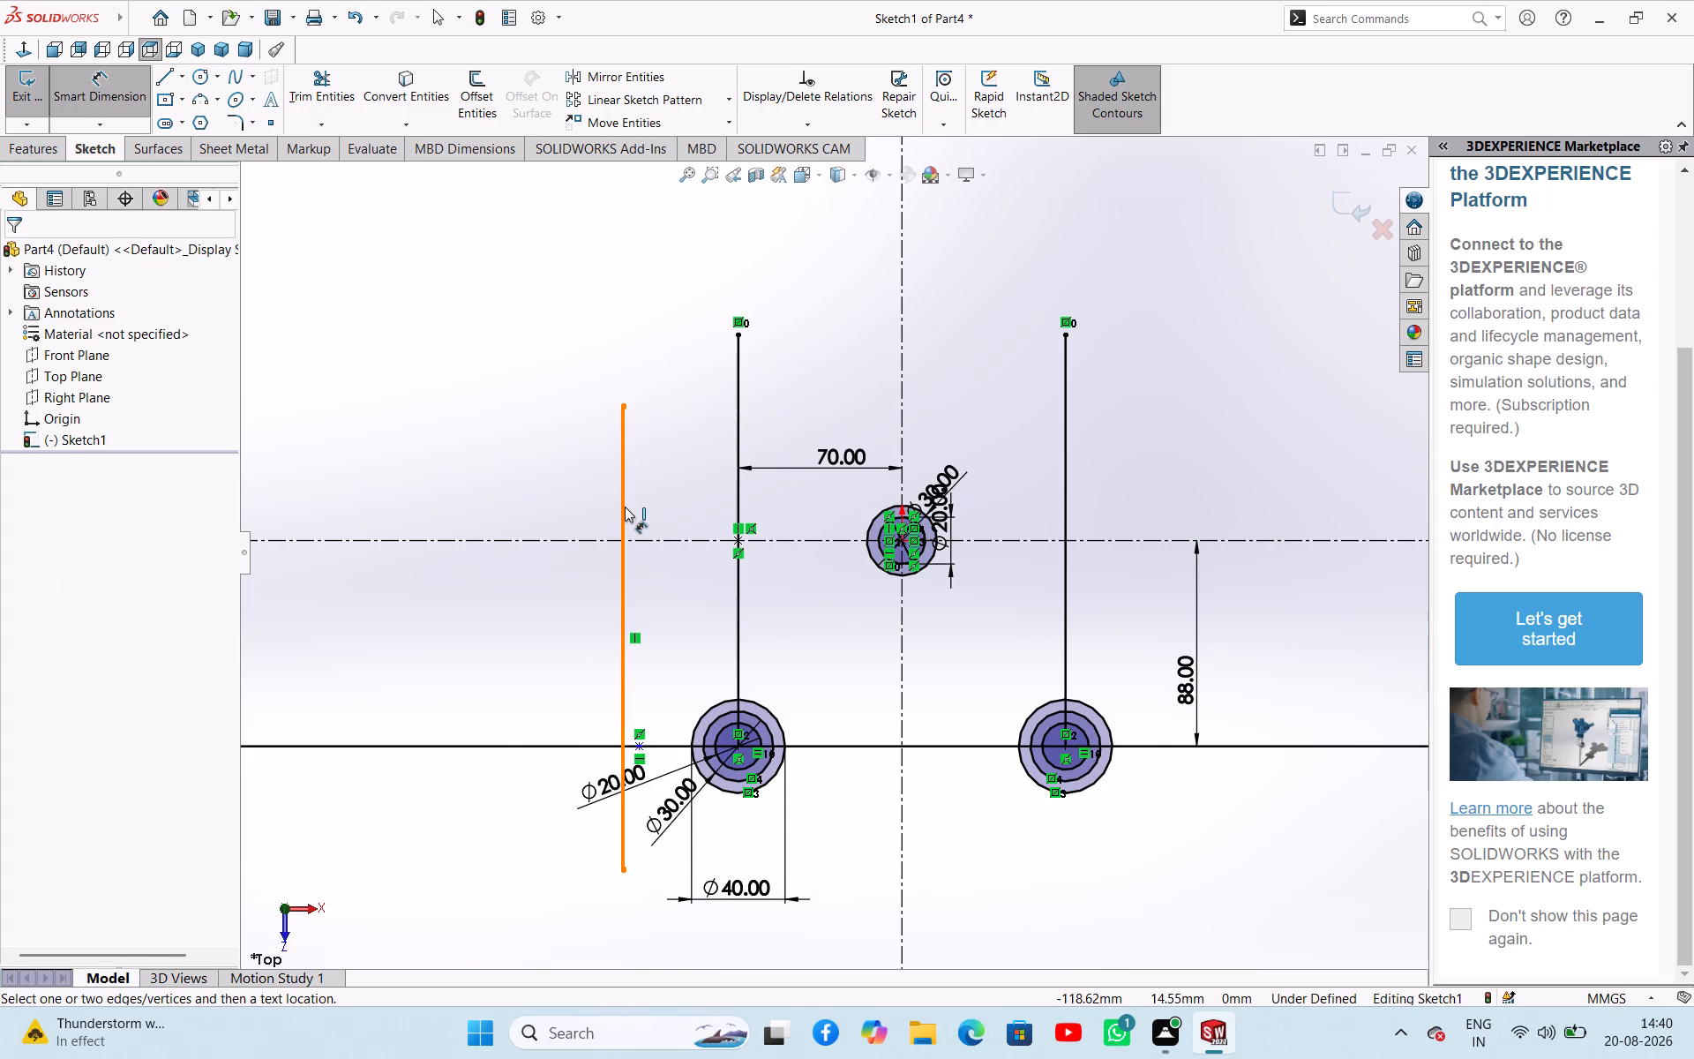
pyautogui.click(625, 507)
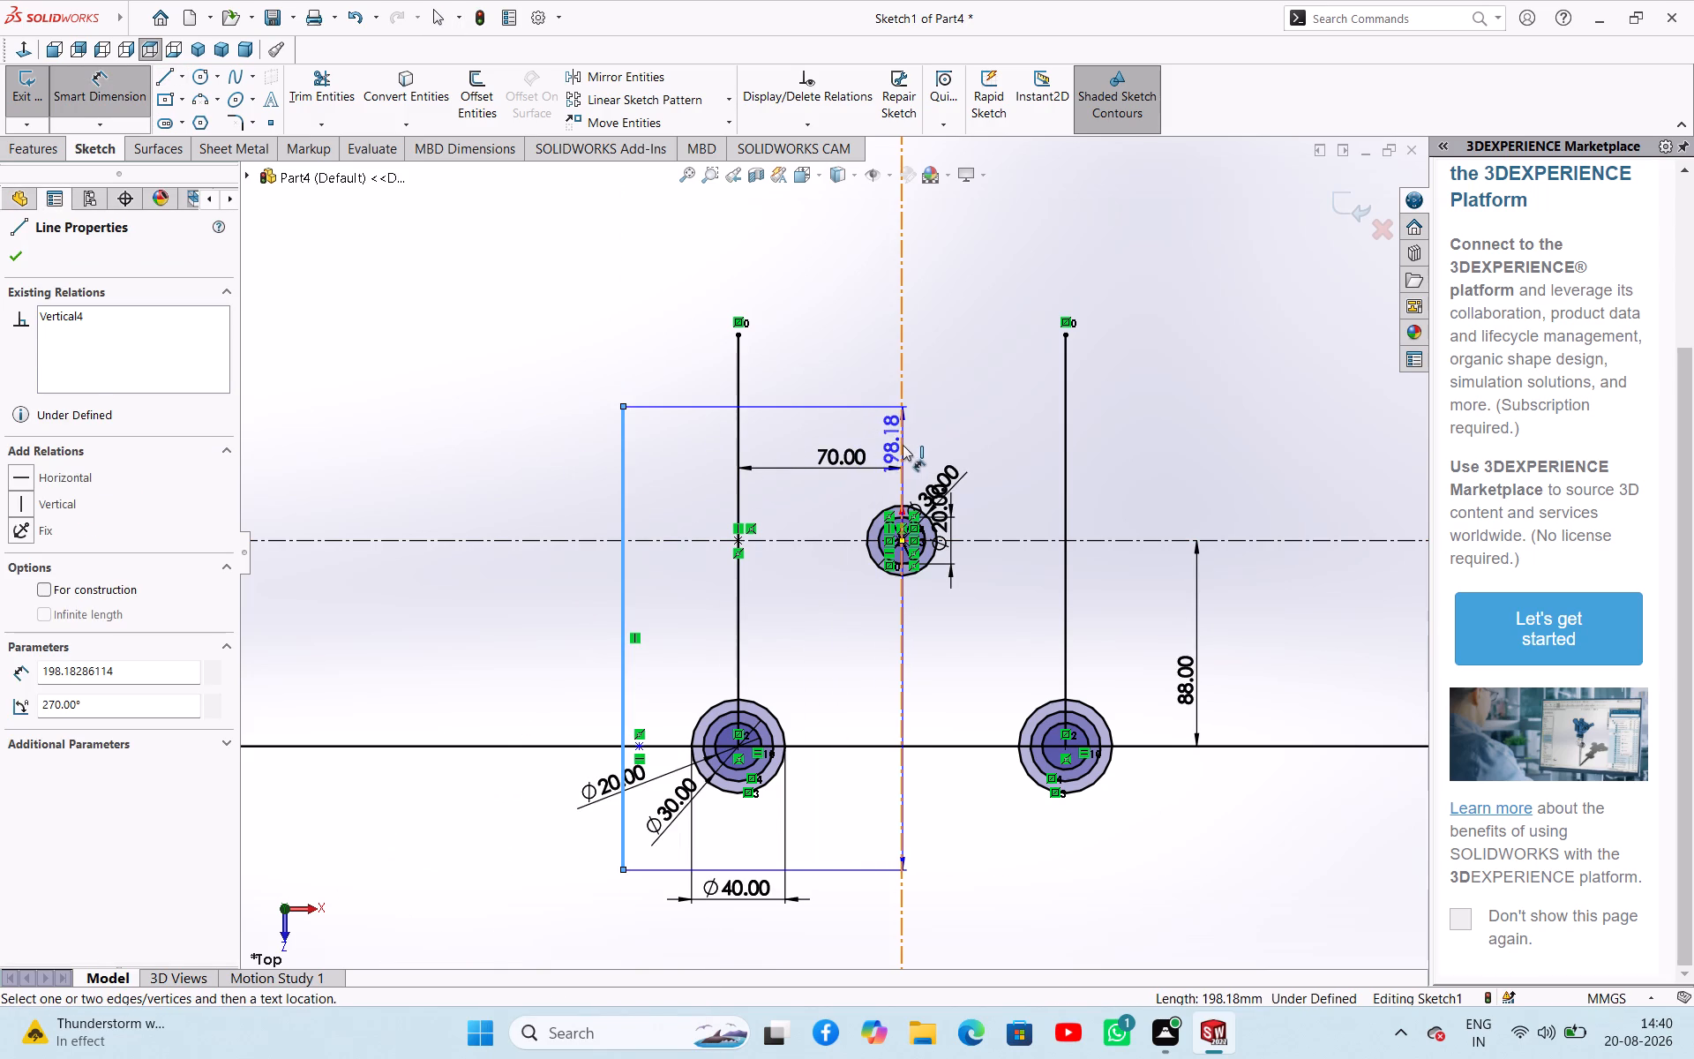
pyautogui.click(903, 445)
pyautogui.click(697, 349)
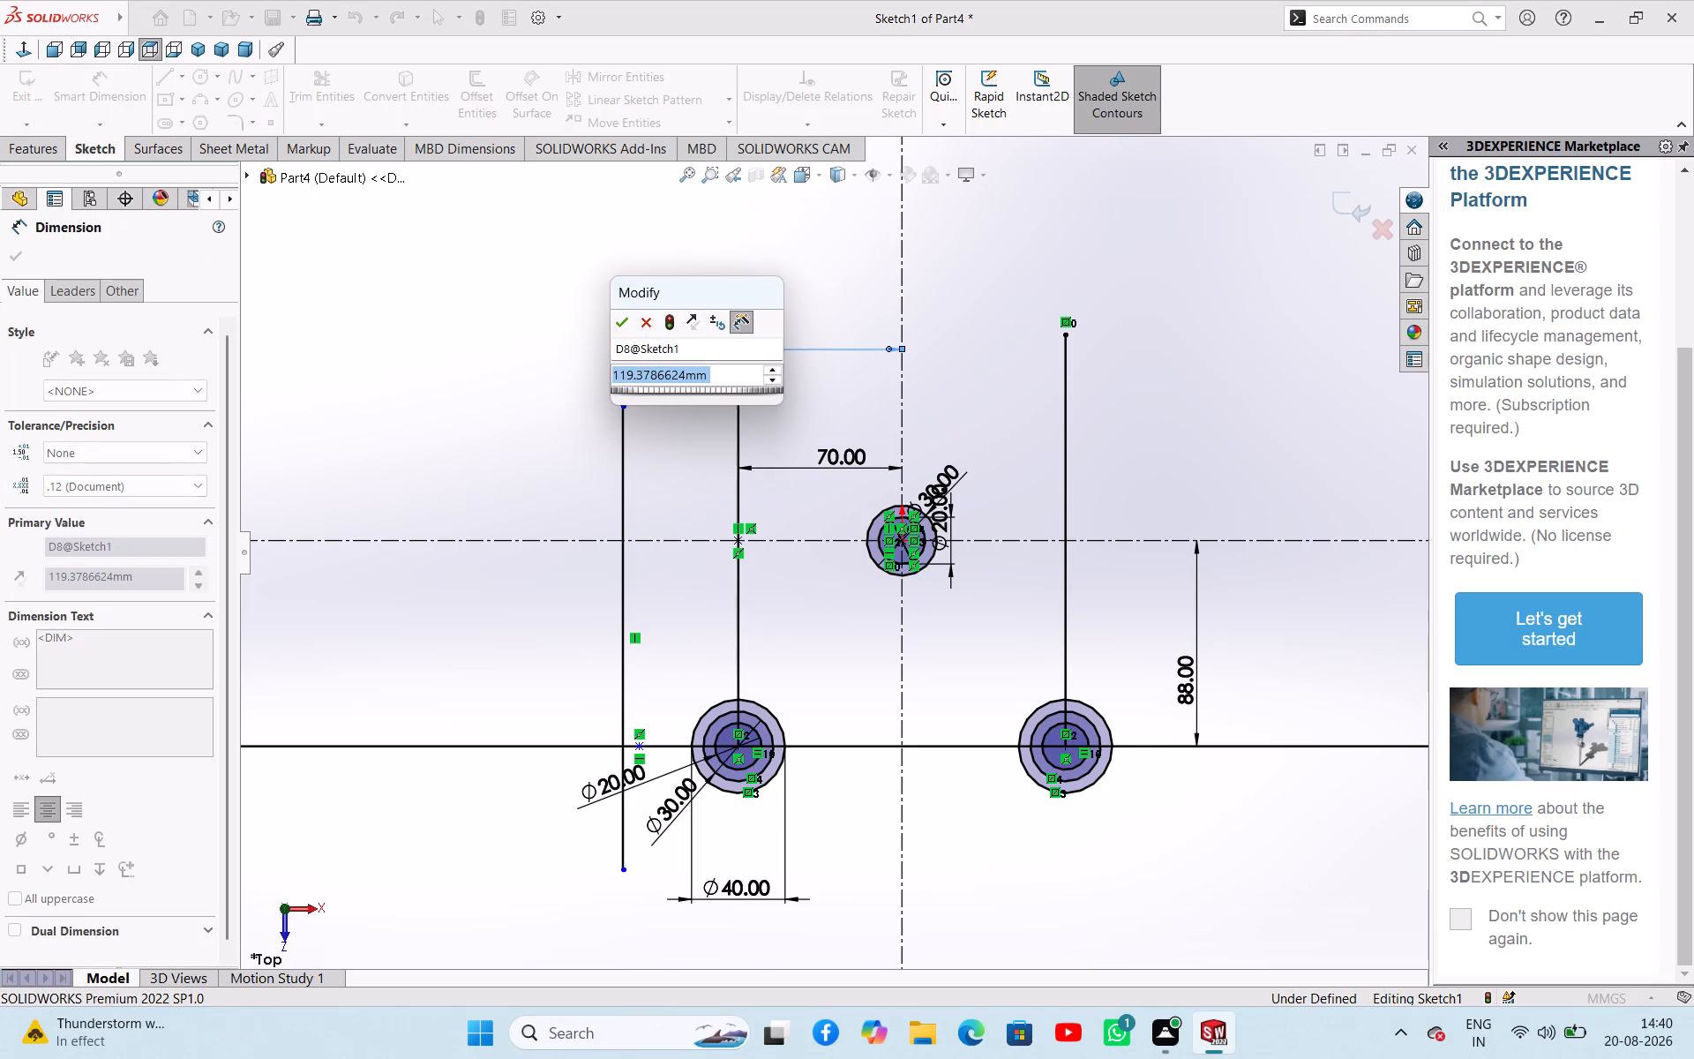
pyautogui.write('90')
pyautogui.press('Return')
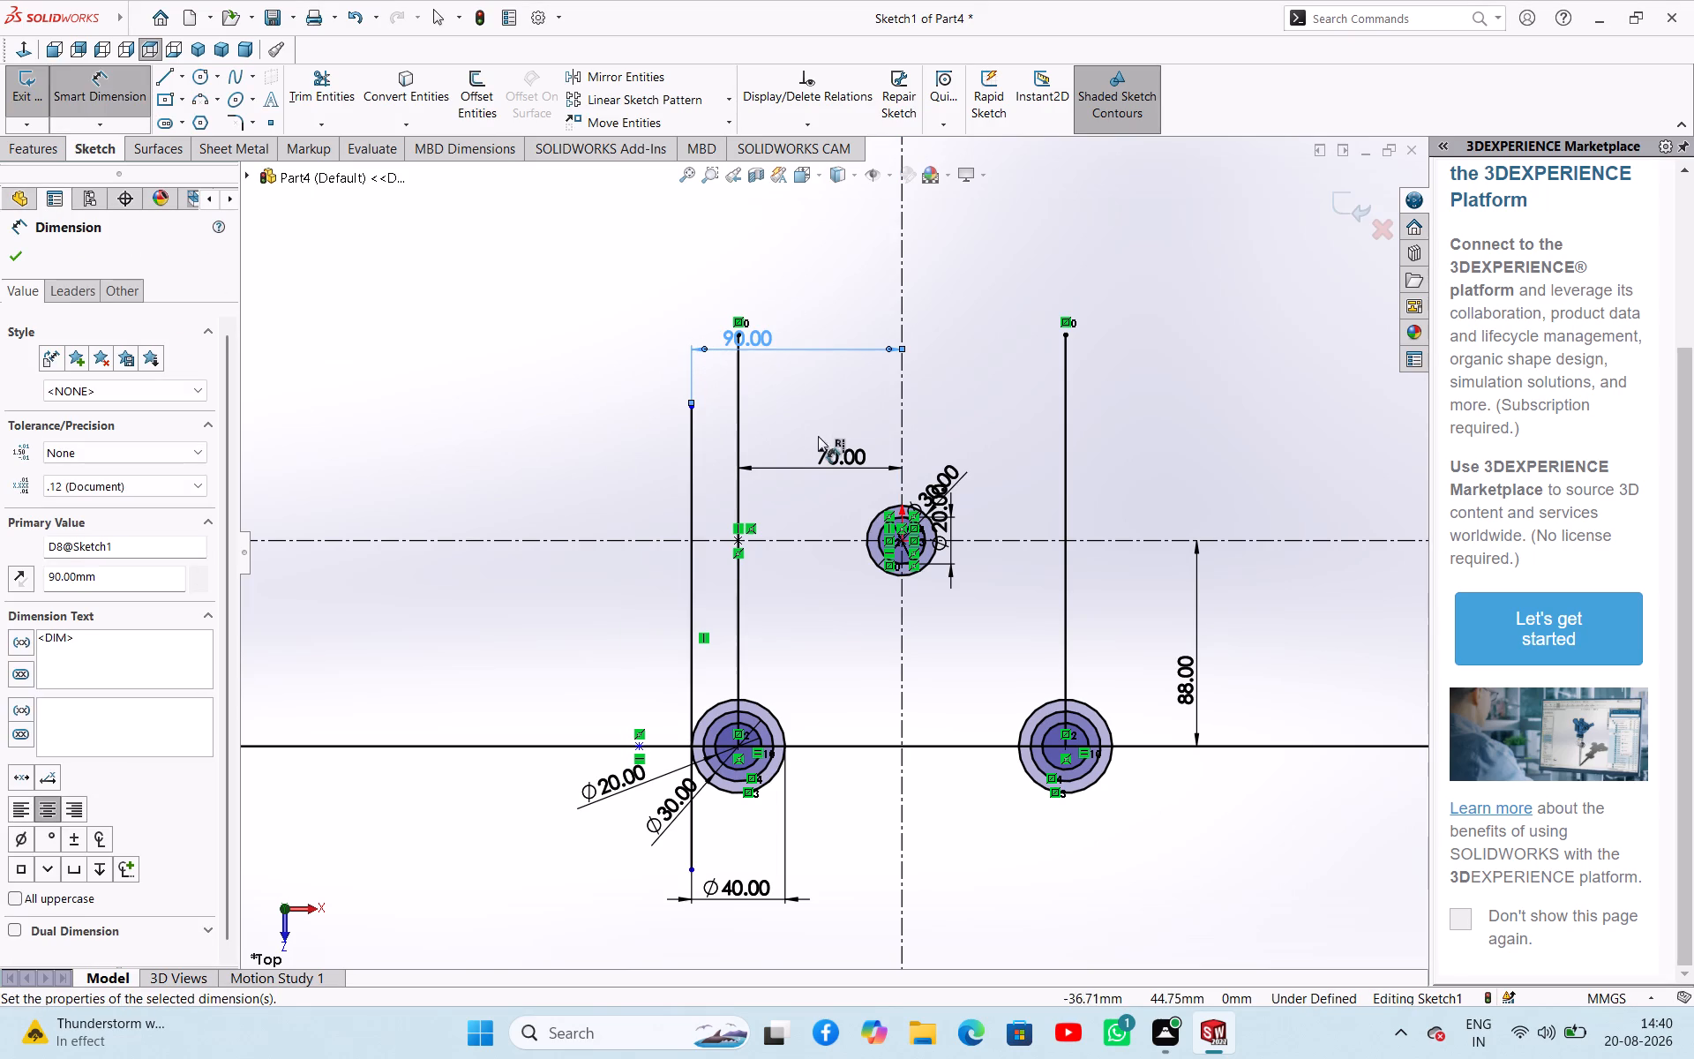
pyautogui.rightClick(1027, 292)
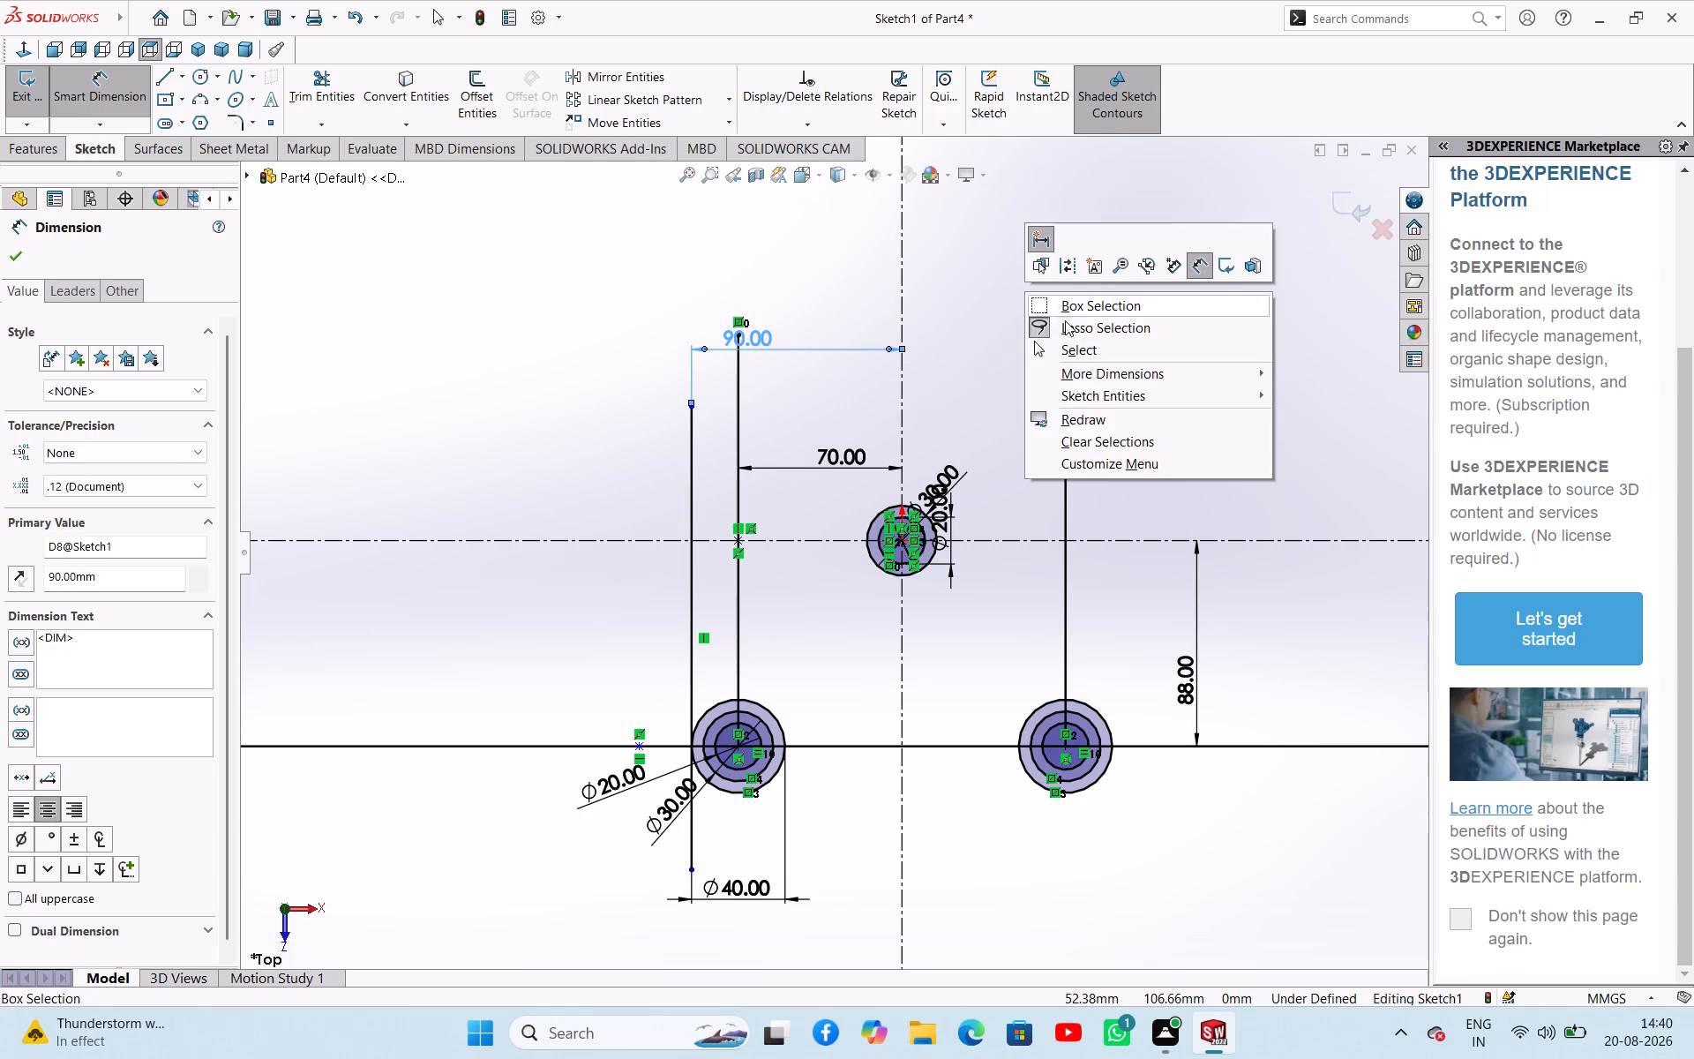
pyautogui.click(1071, 344)
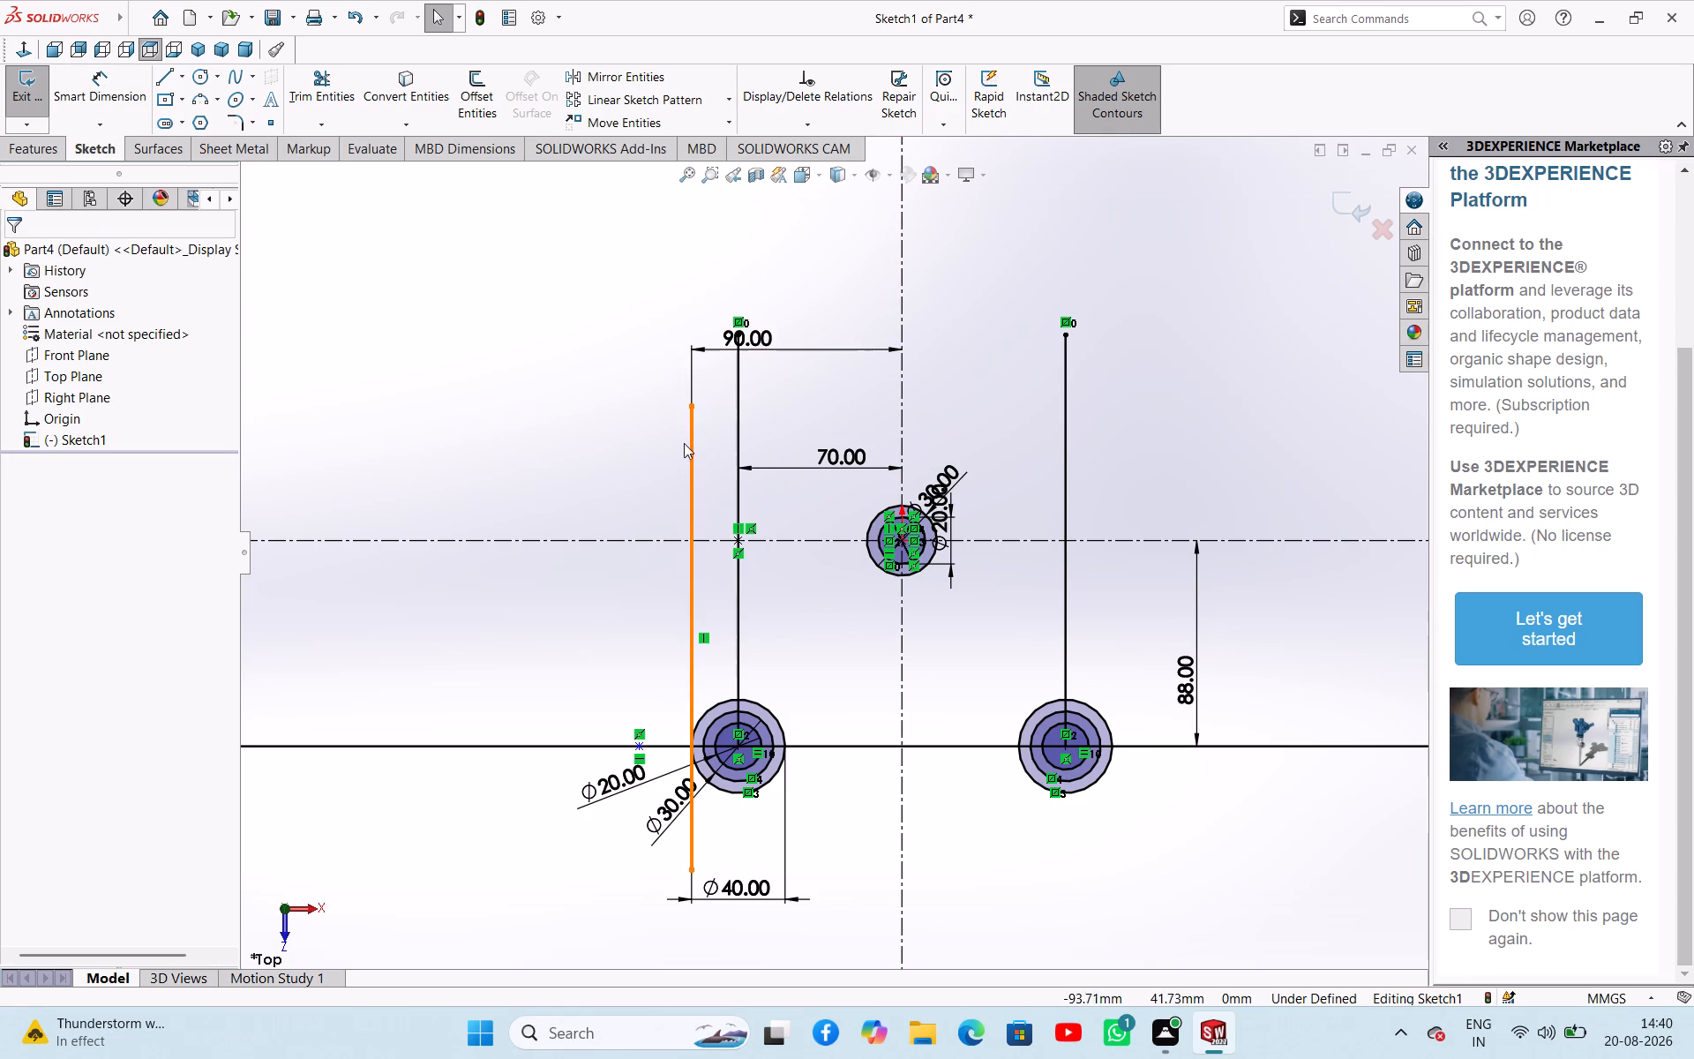
# Mirror the outer vertical line, 90 mm from the vertical centreline, about that centreline.
pyautogui.click(689, 447)
pyautogui.click(678, 72)
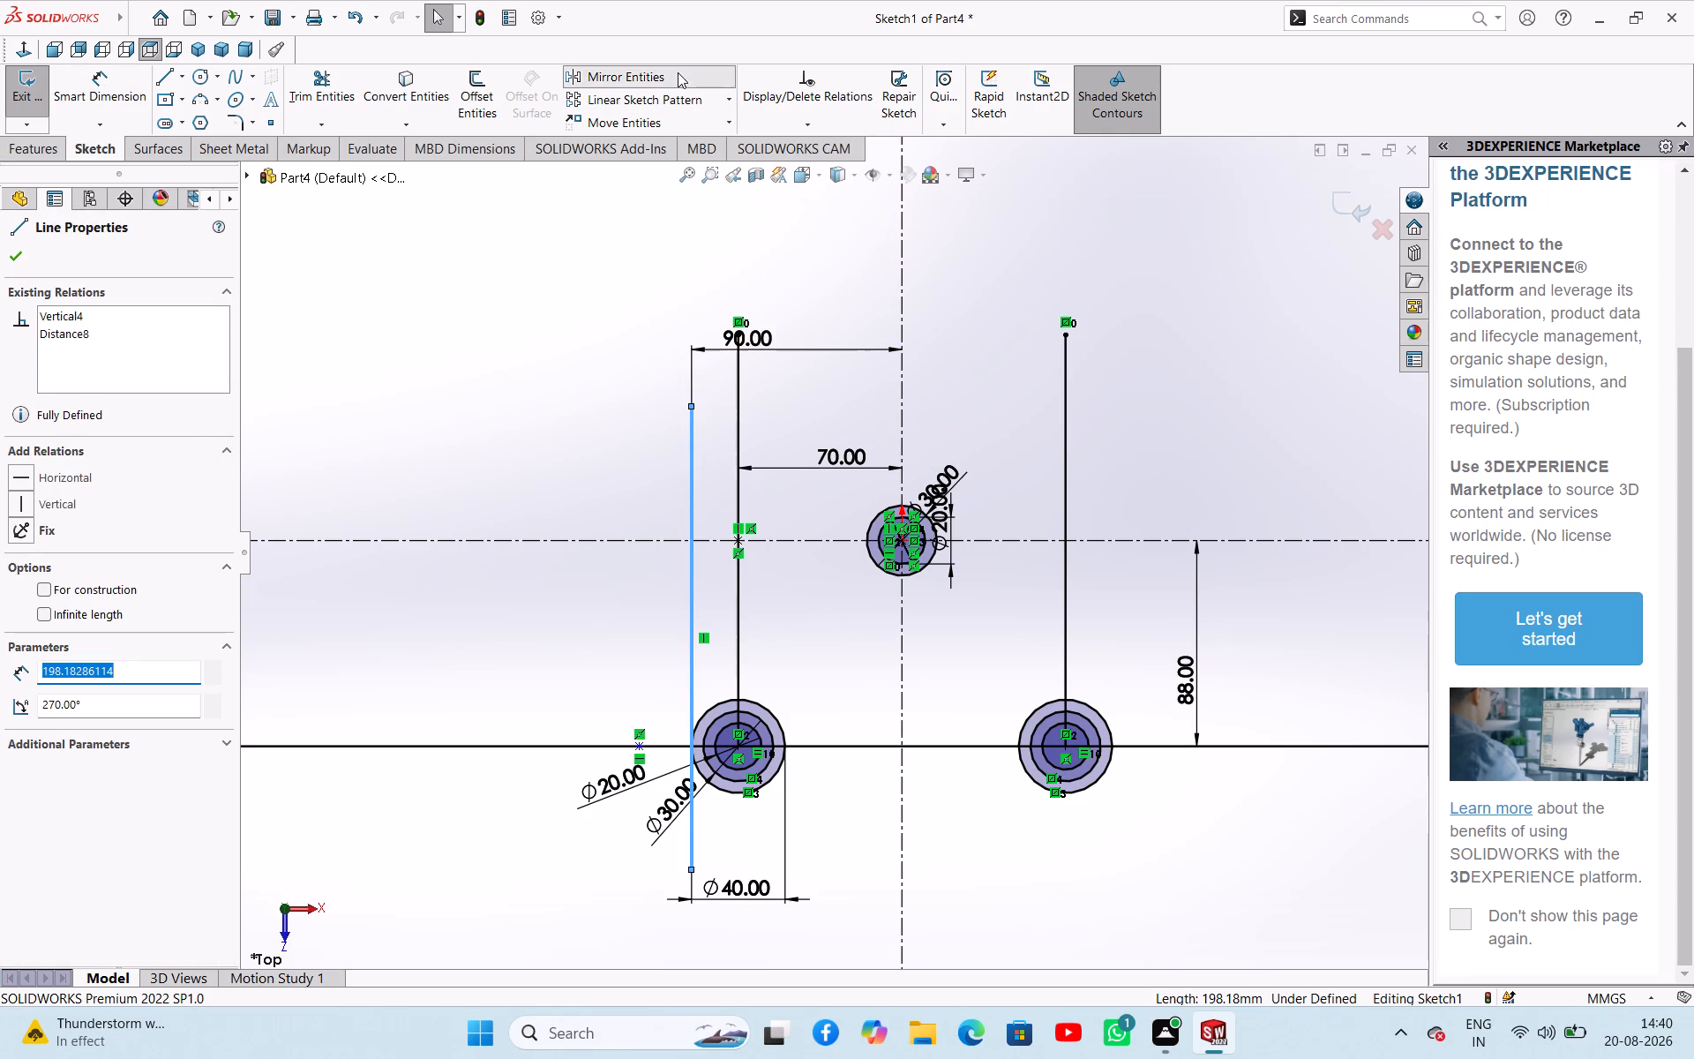
pyautogui.click(134, 512)
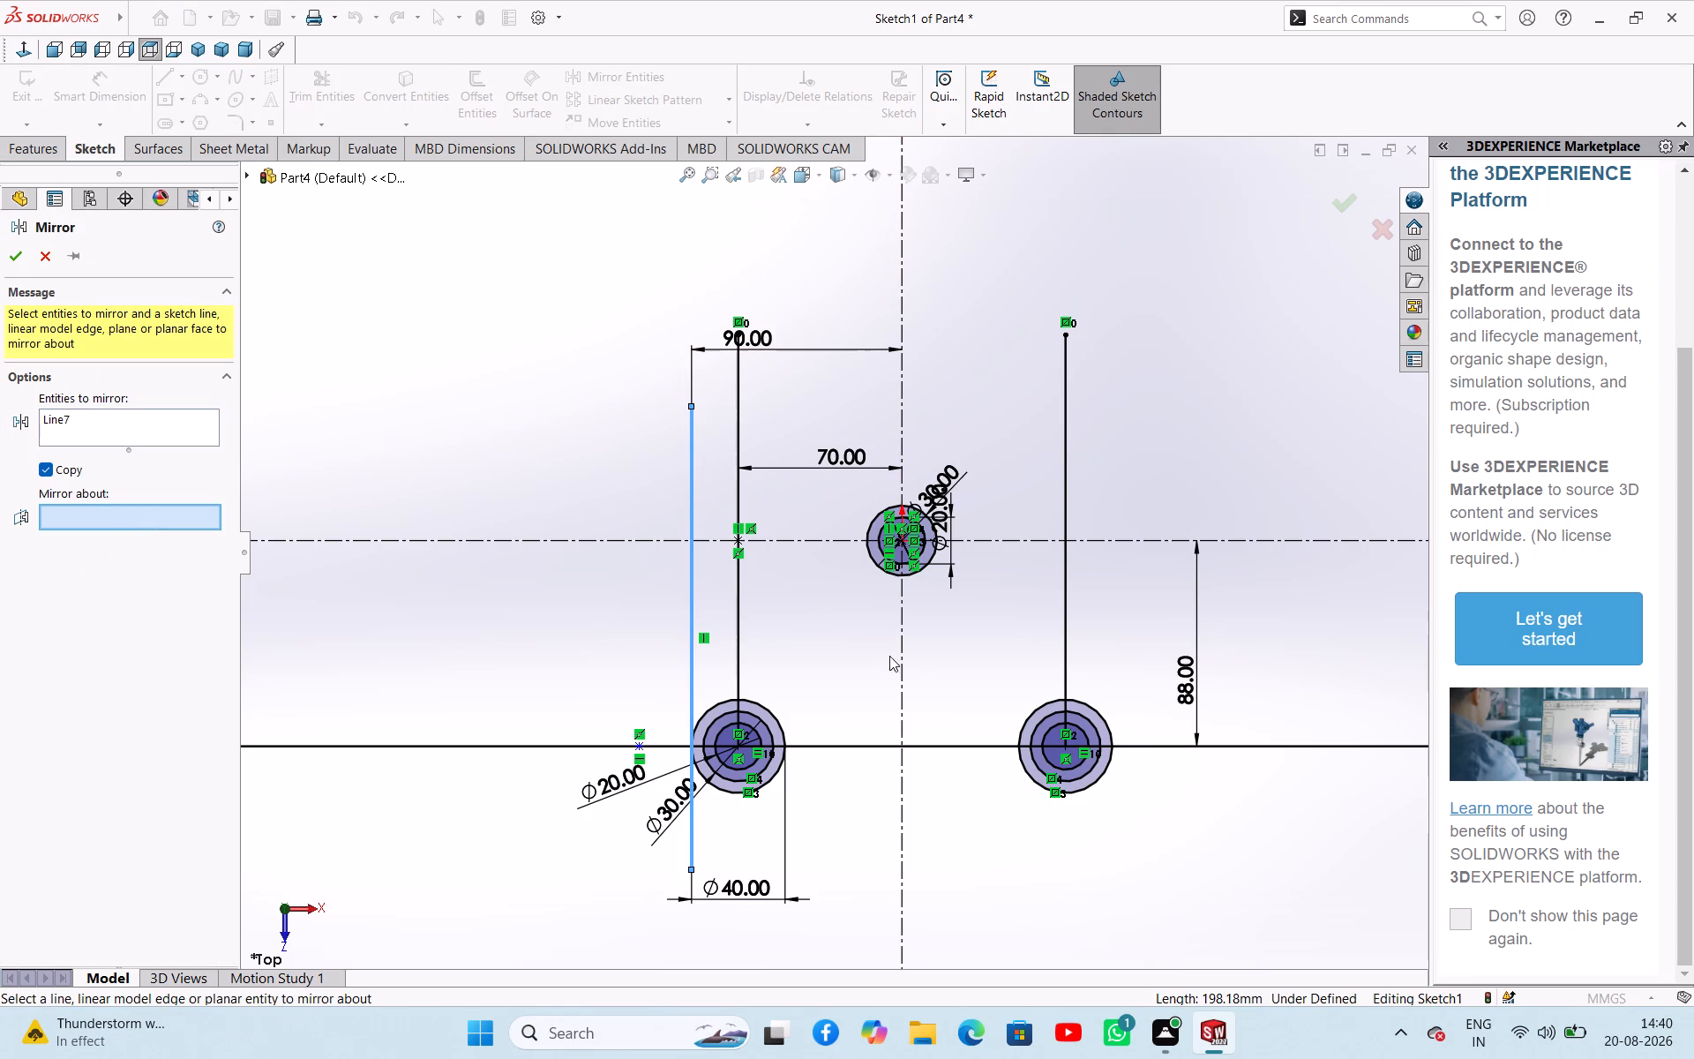
pyautogui.click(900, 659)
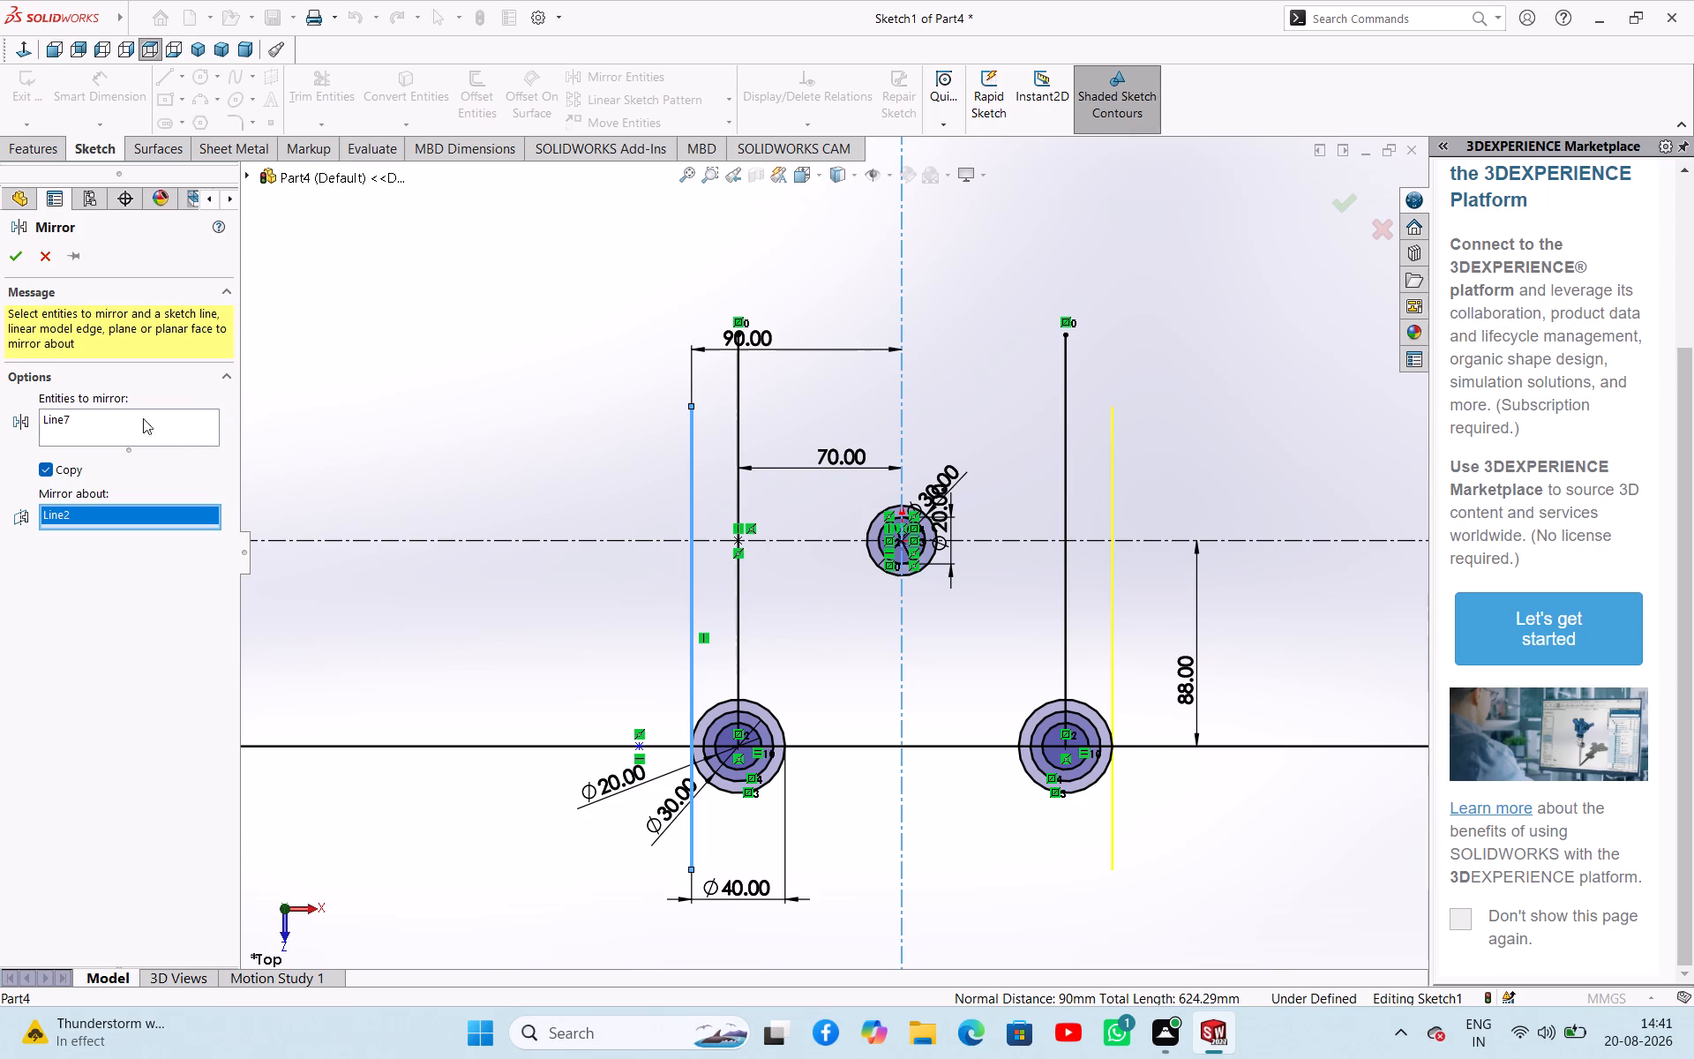
pyautogui.click(14, 251)
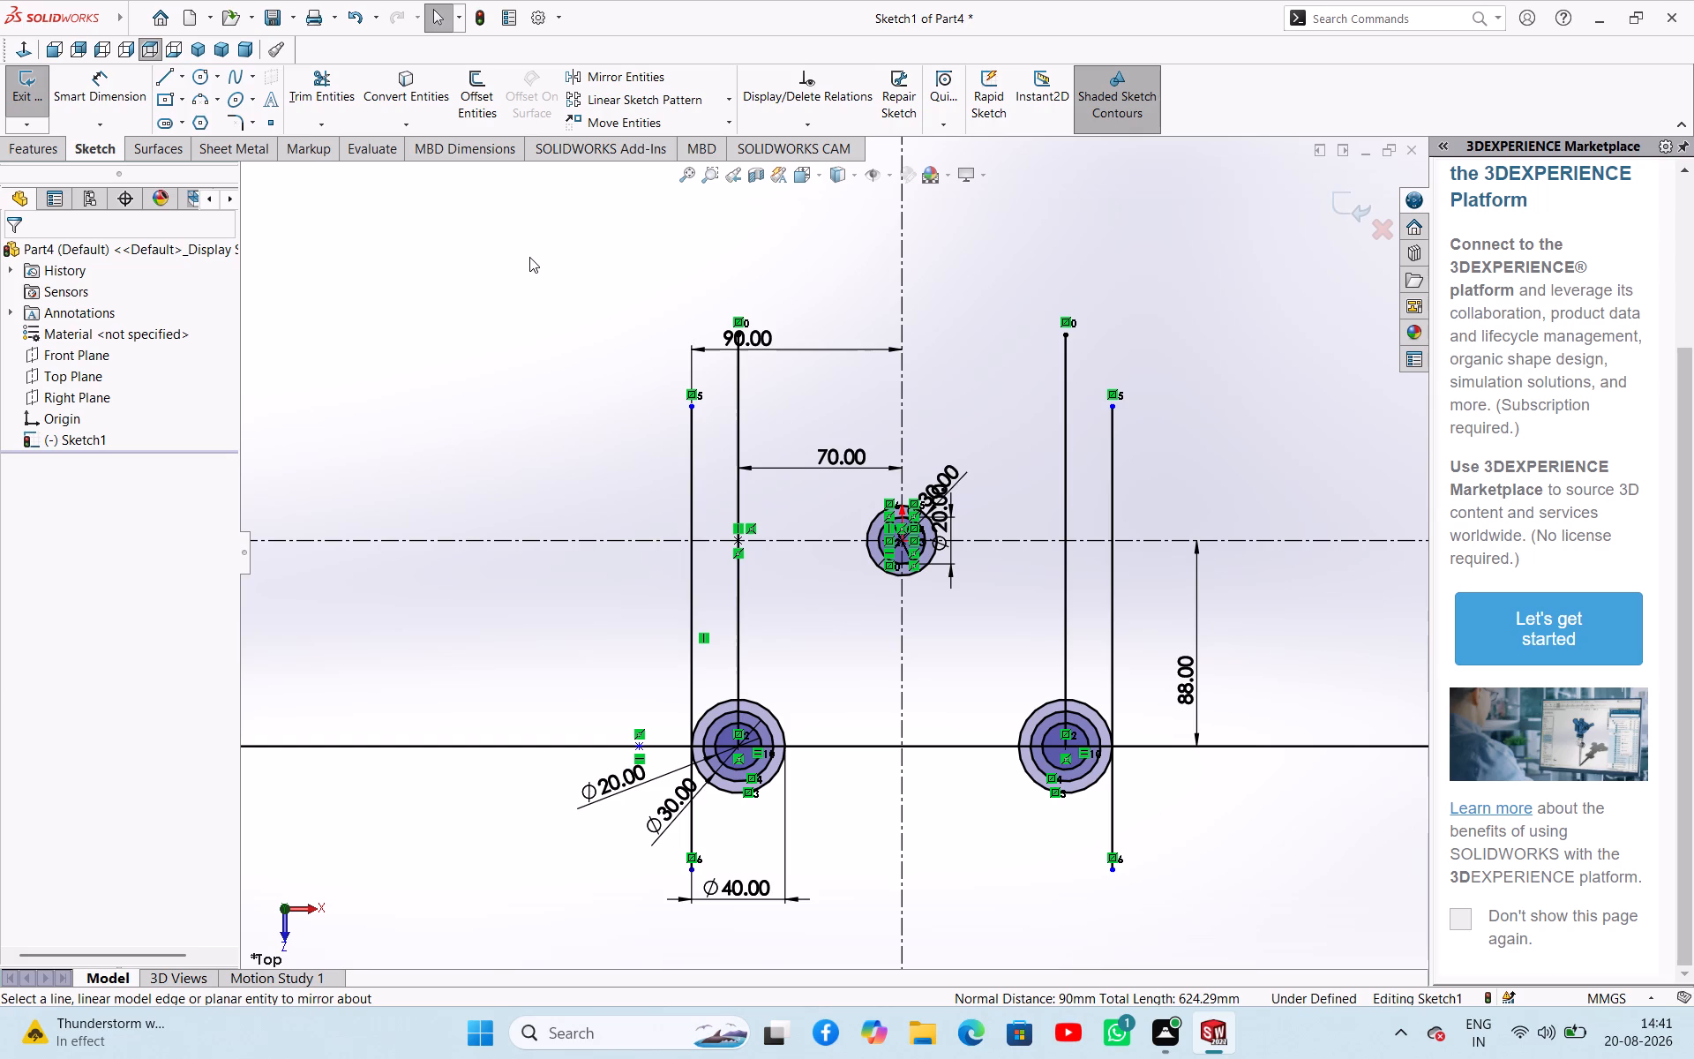
# Sketch a circle about 51 mm in diameter centred on the origin, around the two existing central circles.
pyautogui.scroll(-5, 905, 477)
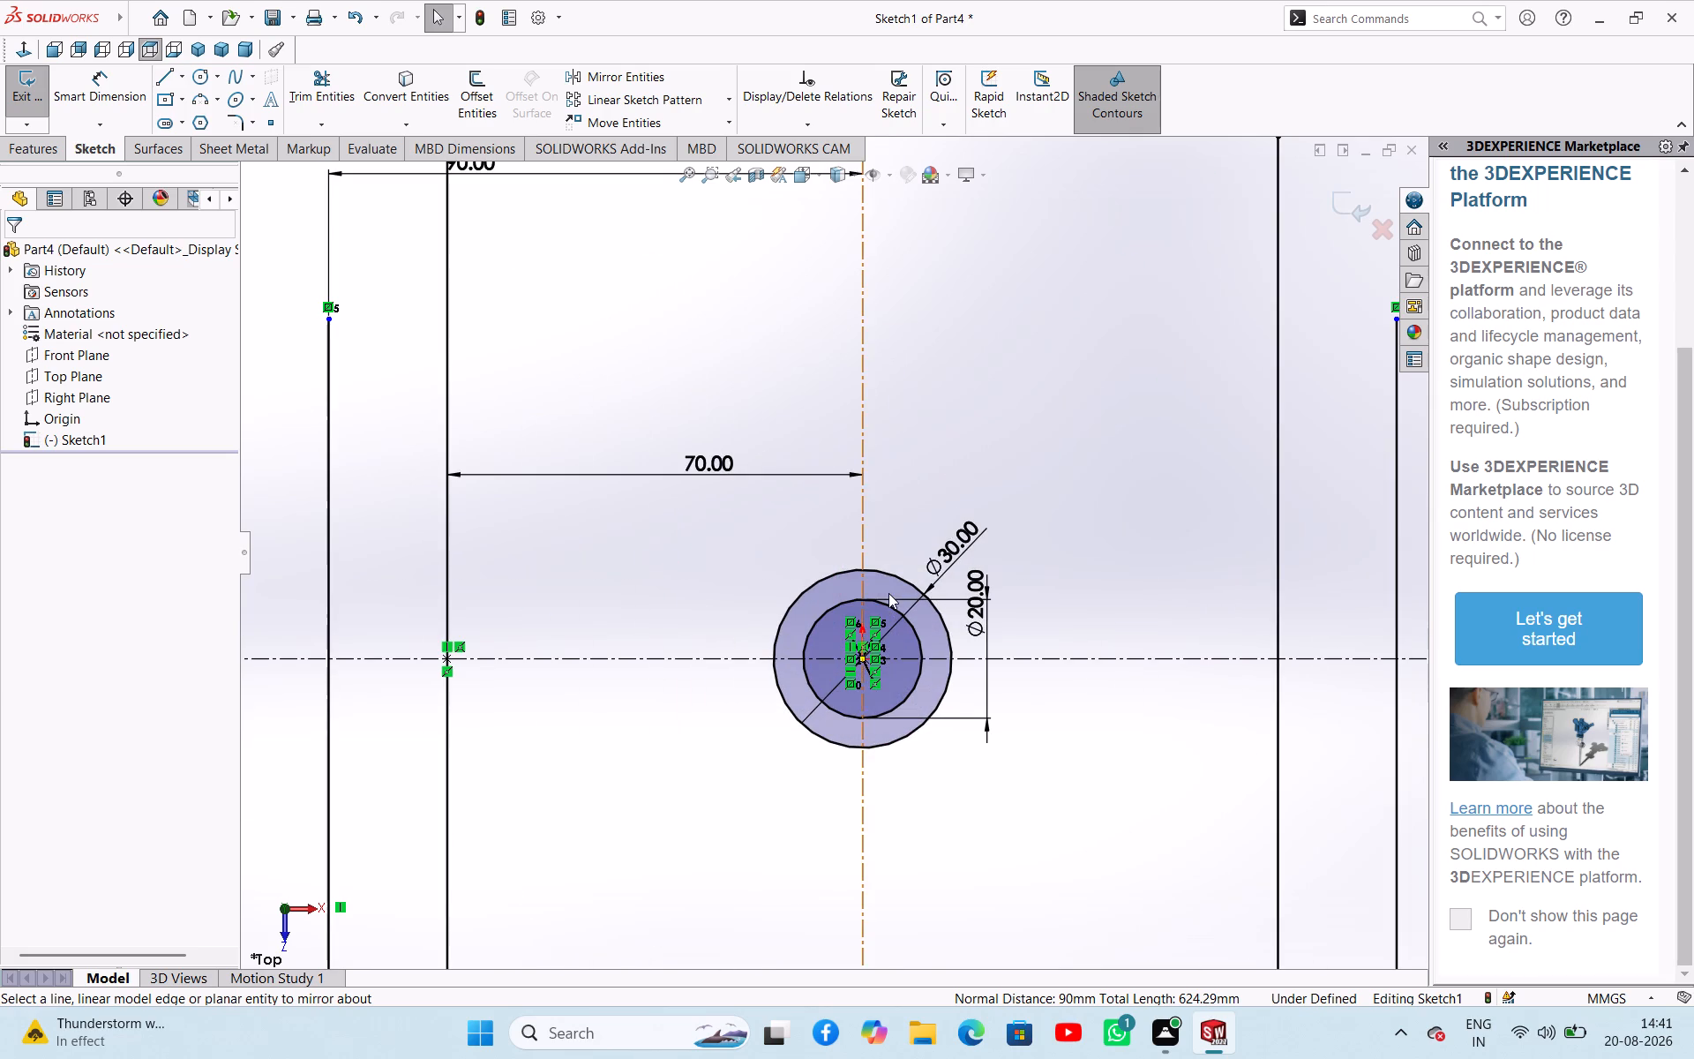
pyautogui.scroll(1, 888, 595)
pyautogui.scroll(-3, 888, 595)
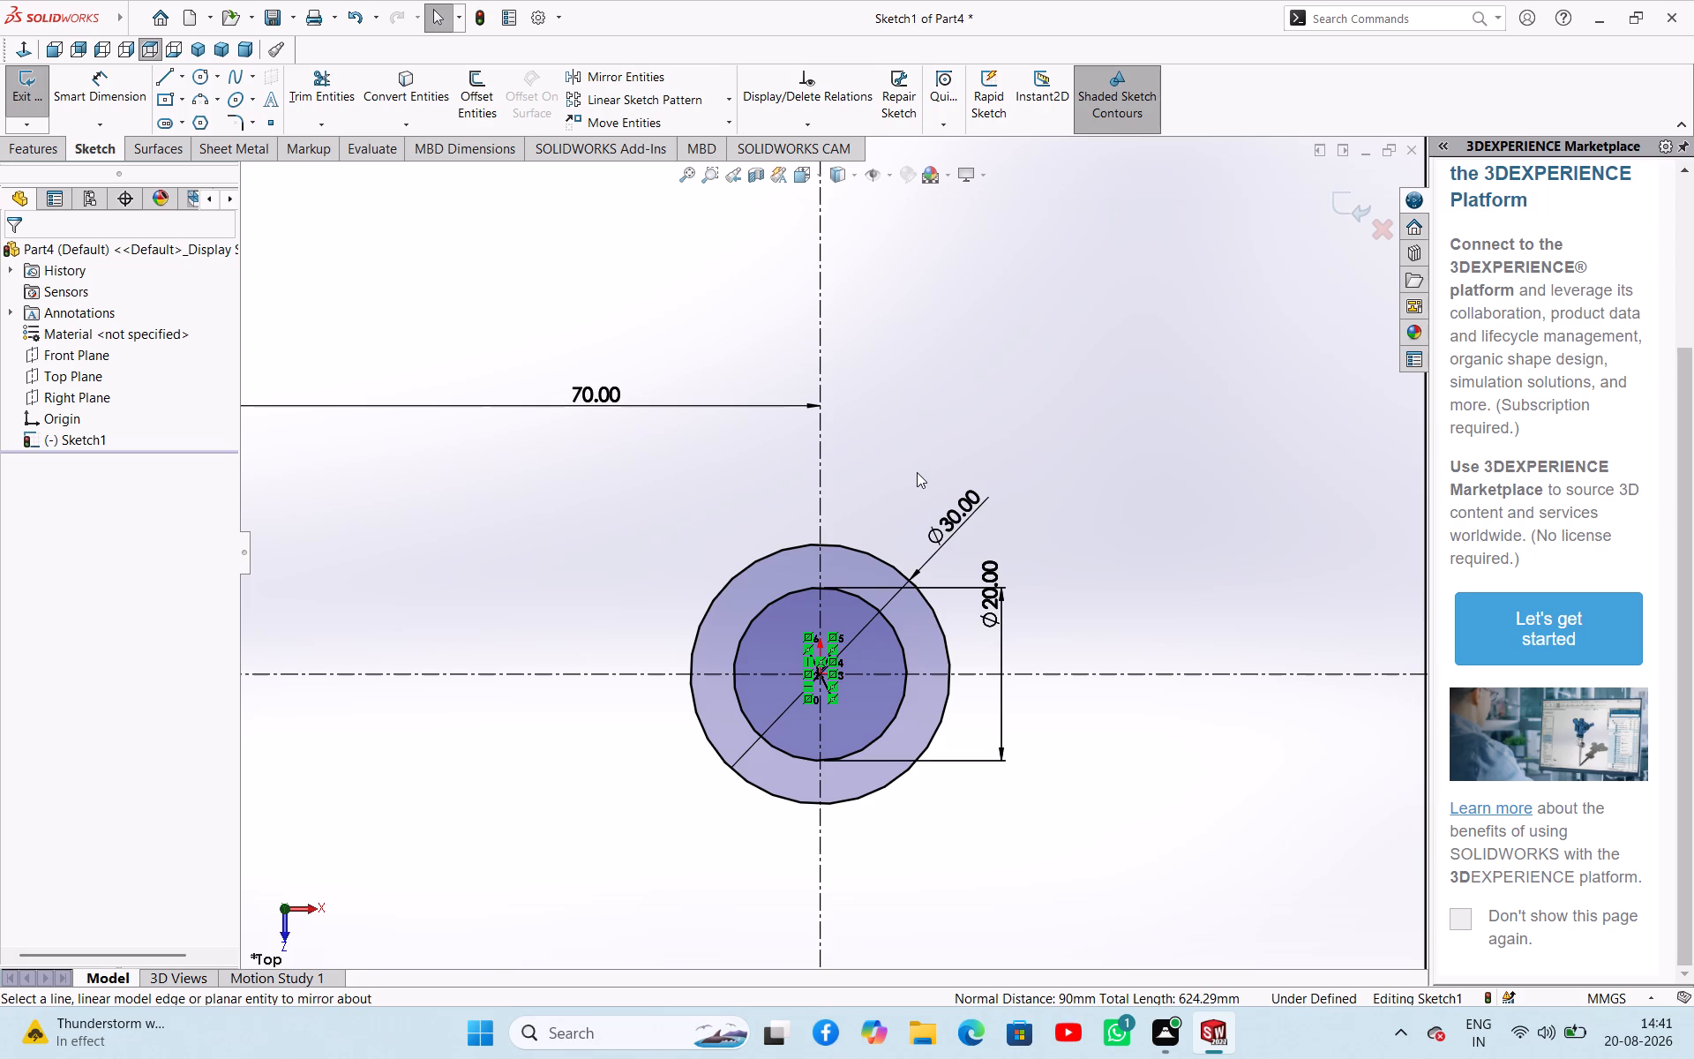
pyautogui.moveTo(924, 455); pyautogui.dragTo(992, 470, button='right')
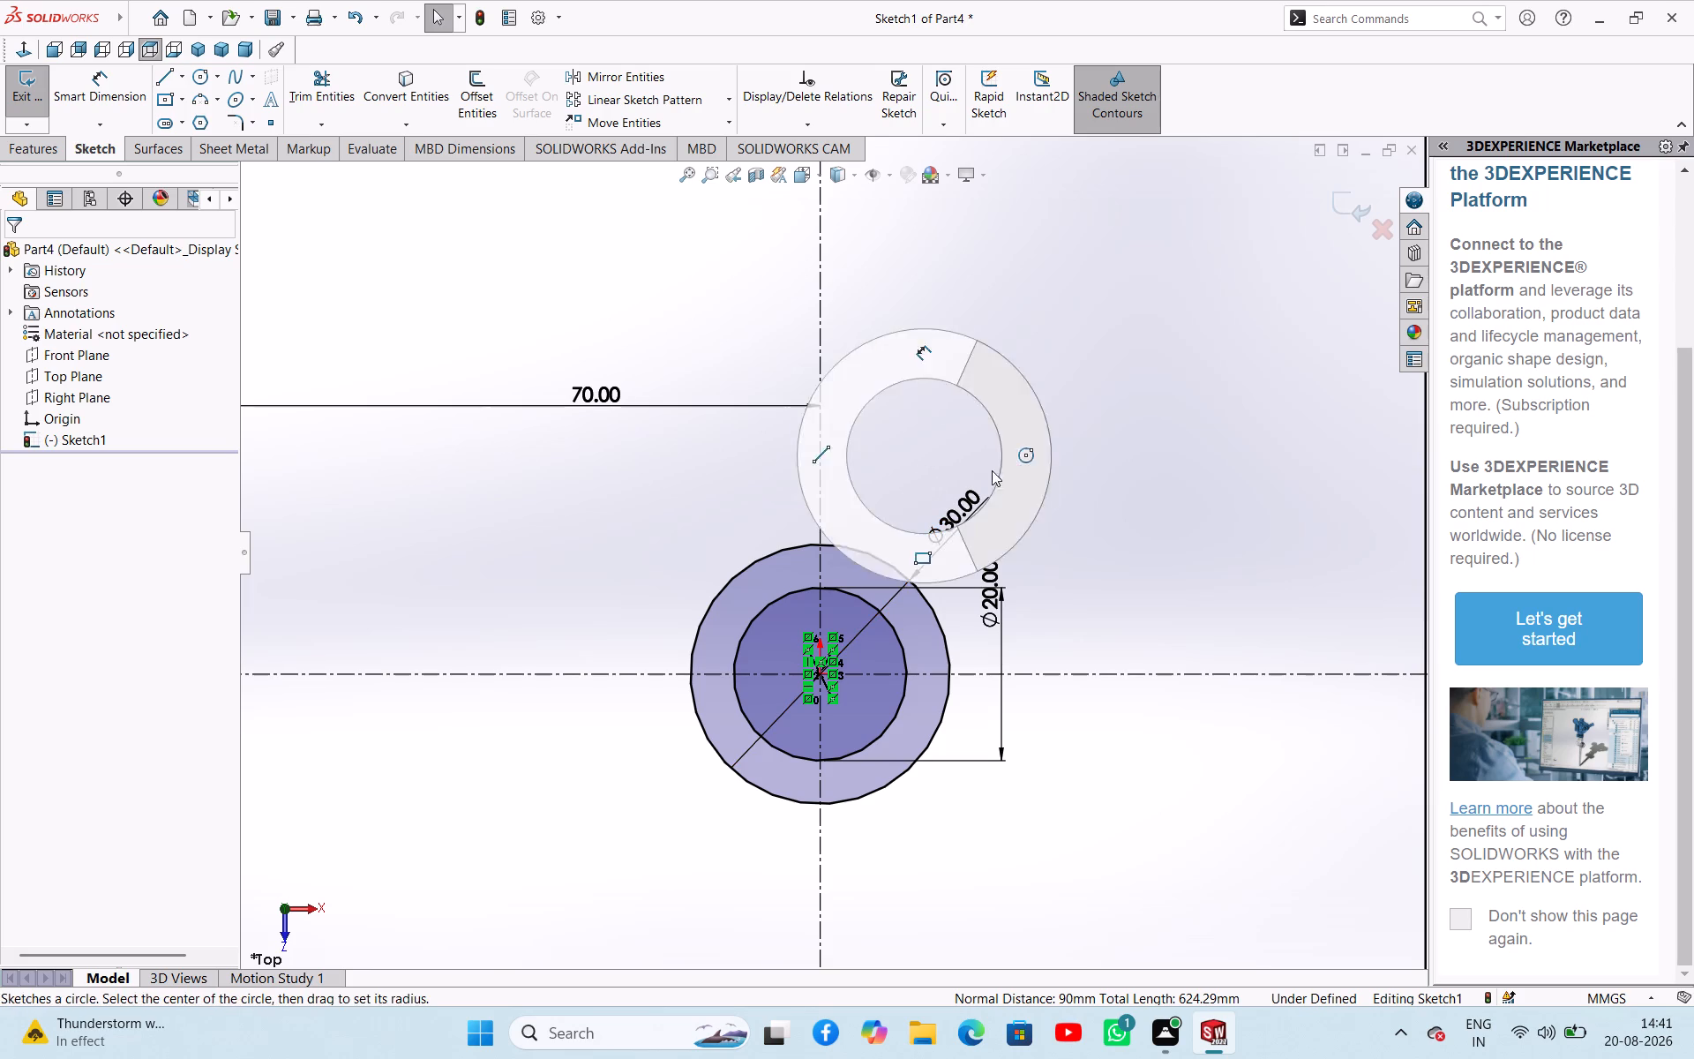
pyautogui.moveTo(992, 470); pyautogui.dragTo(1001, 482, button='right')
pyautogui.click(823, 675)
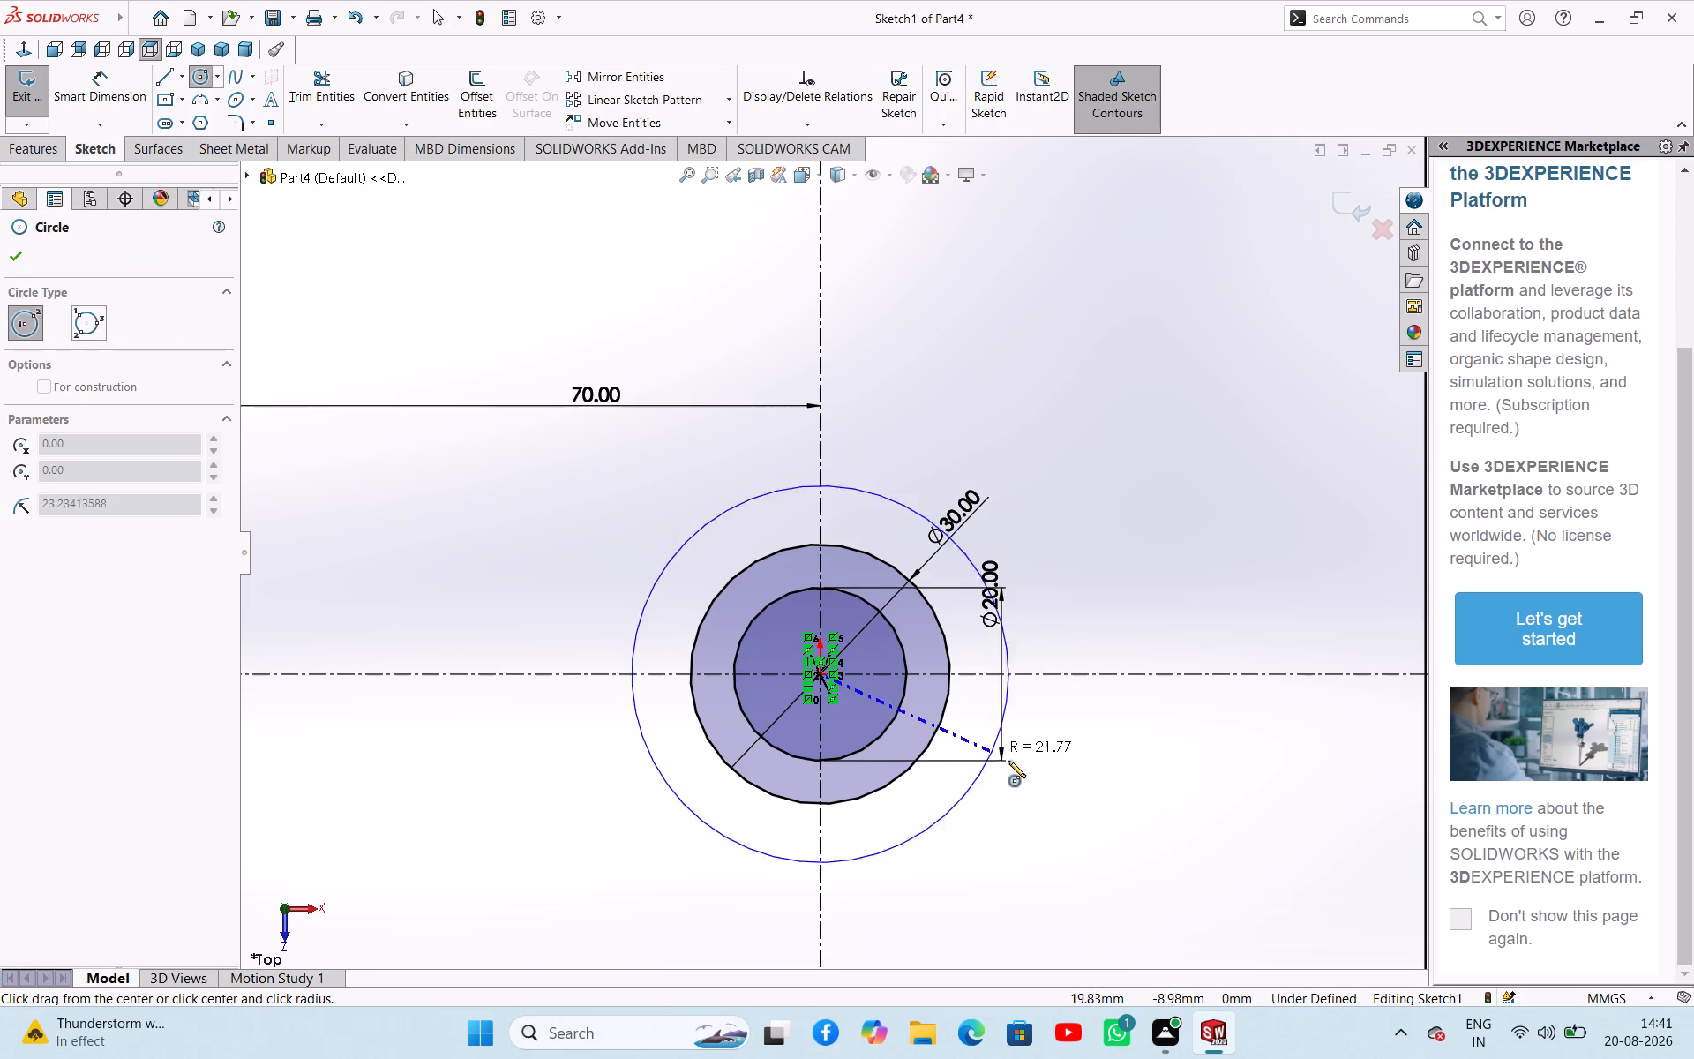
pyautogui.click(1020, 769)
pyautogui.rightClick(1195, 393)
pyautogui.click(1211, 413)
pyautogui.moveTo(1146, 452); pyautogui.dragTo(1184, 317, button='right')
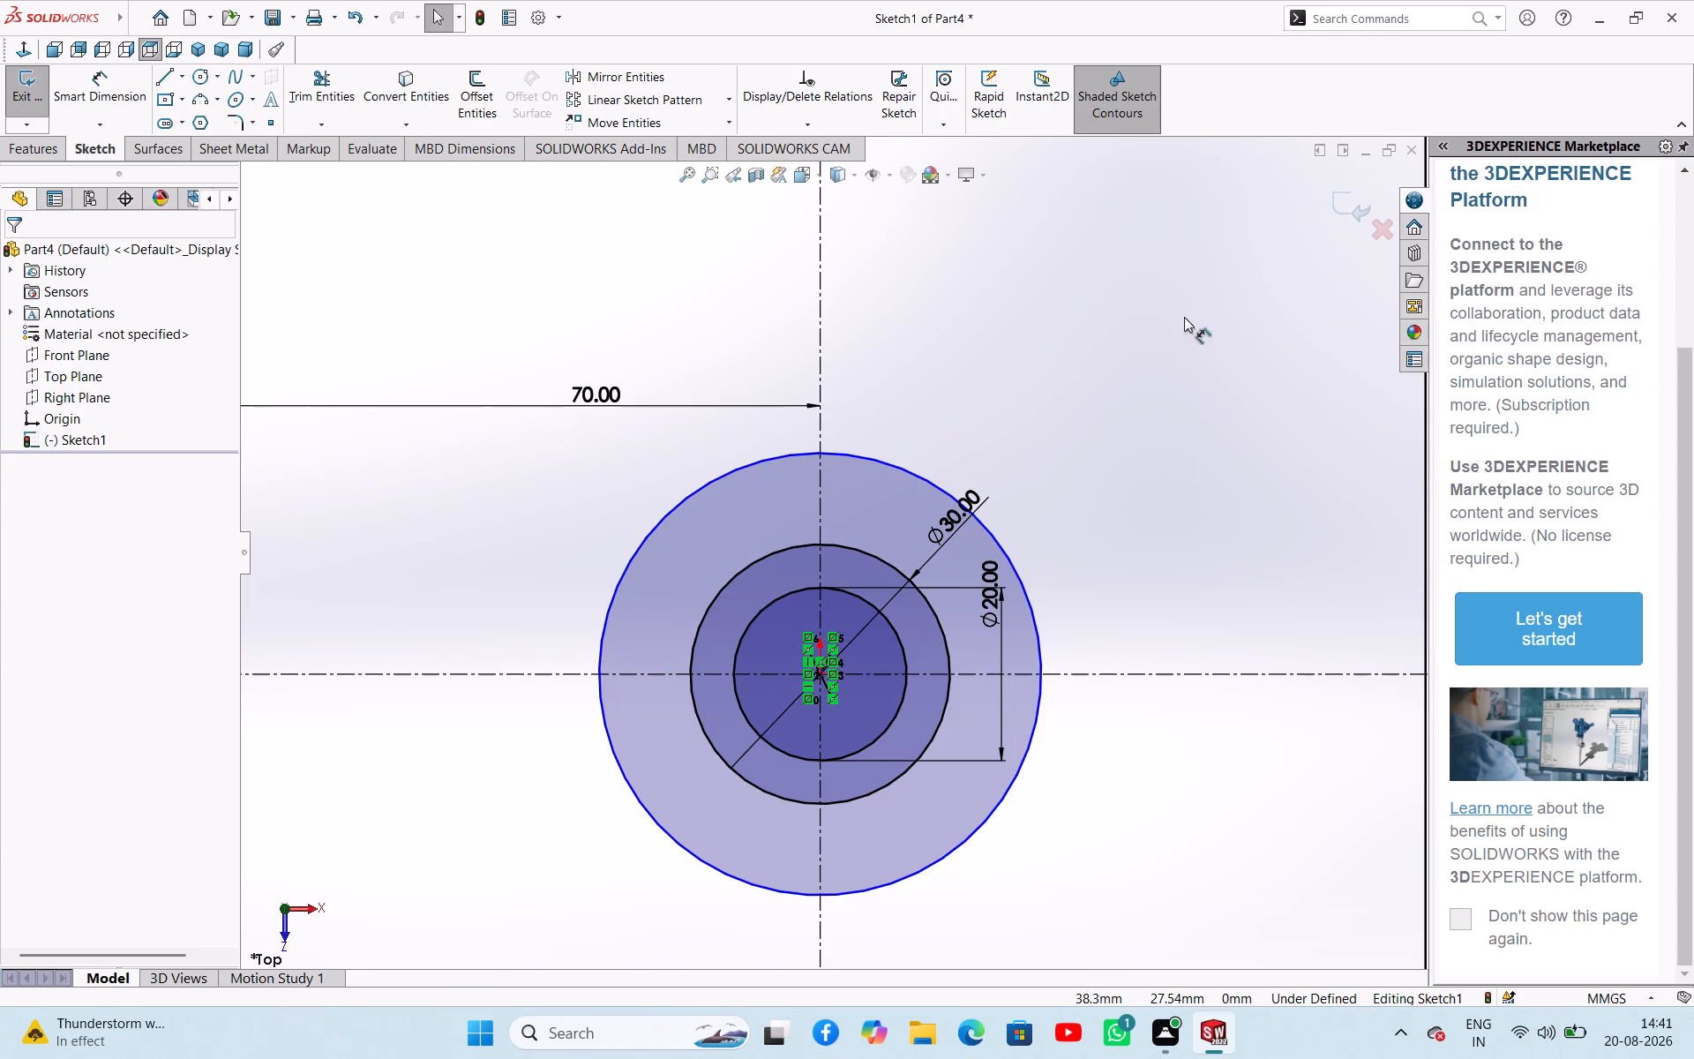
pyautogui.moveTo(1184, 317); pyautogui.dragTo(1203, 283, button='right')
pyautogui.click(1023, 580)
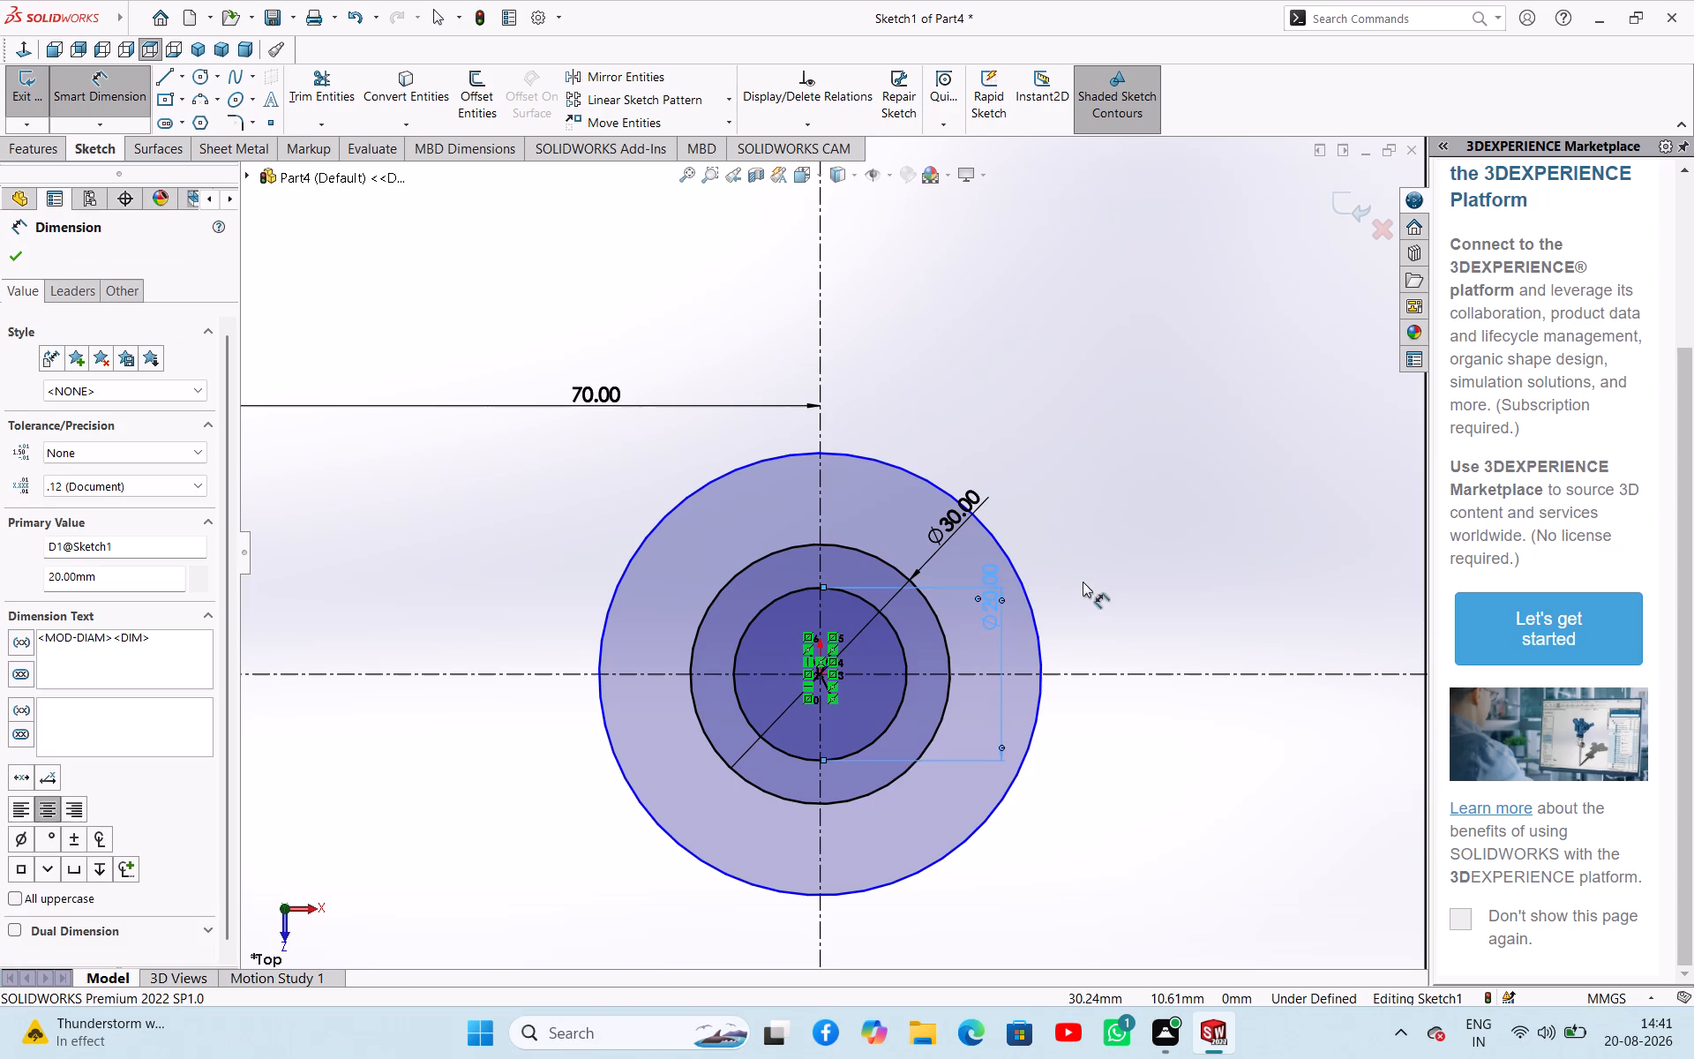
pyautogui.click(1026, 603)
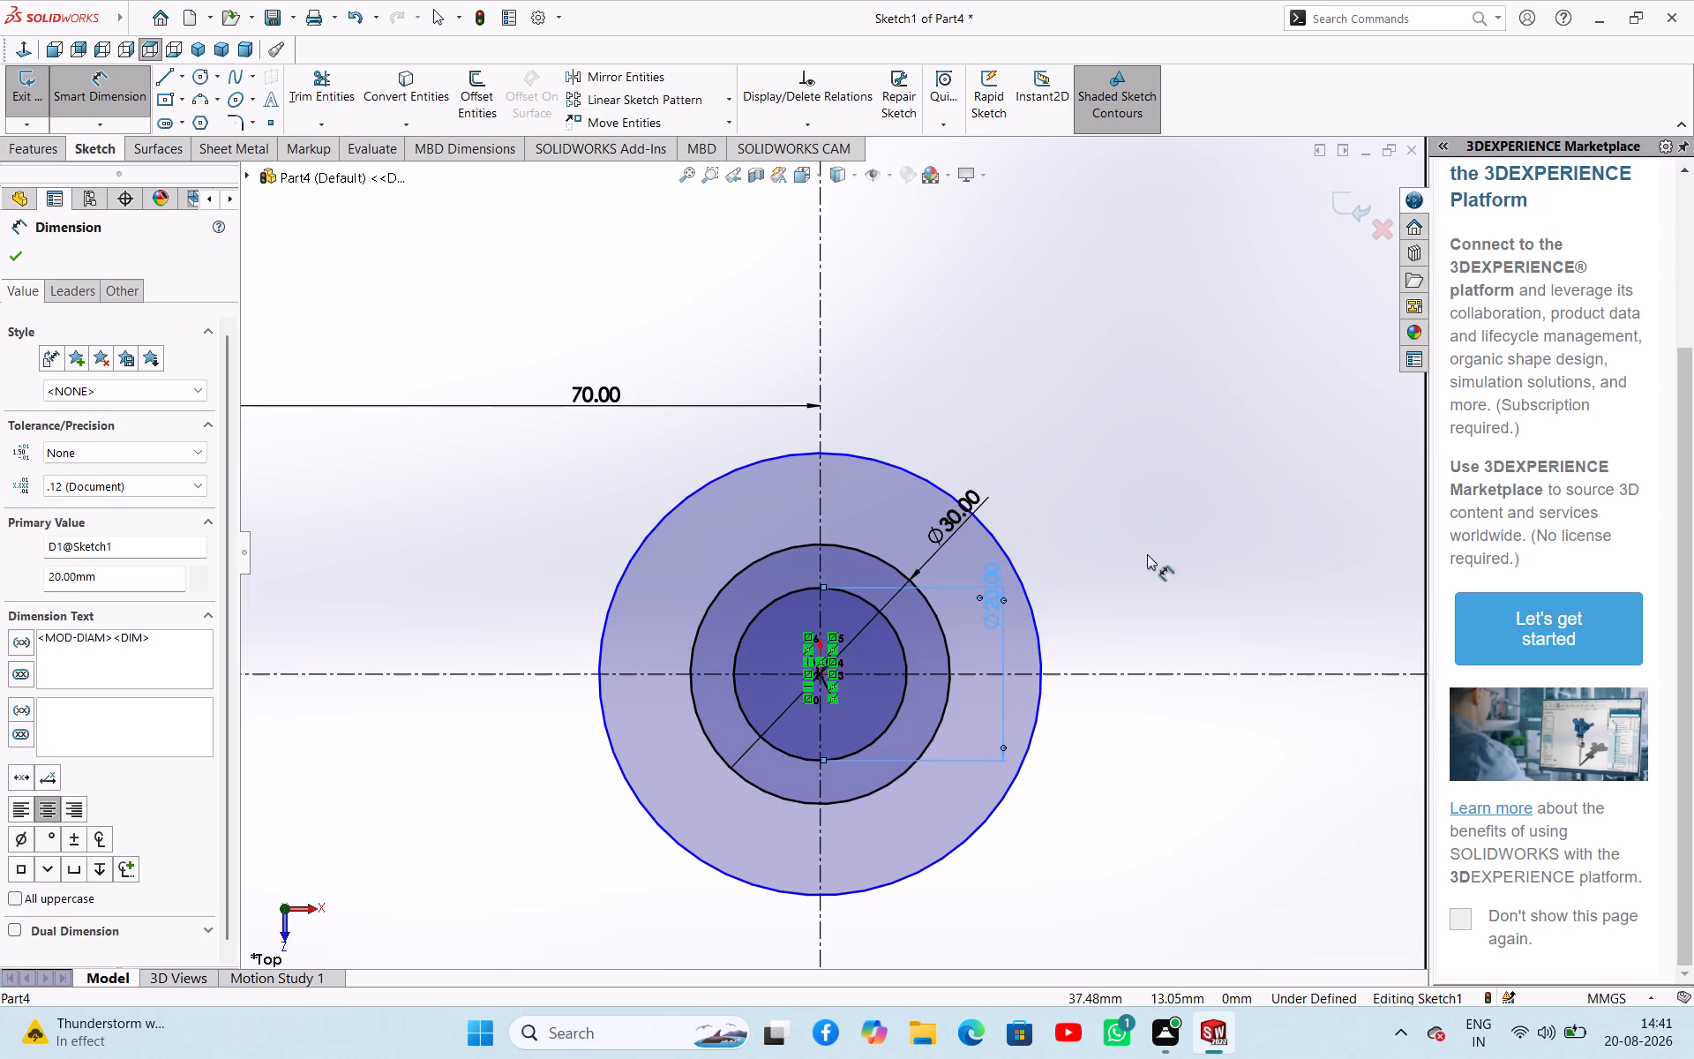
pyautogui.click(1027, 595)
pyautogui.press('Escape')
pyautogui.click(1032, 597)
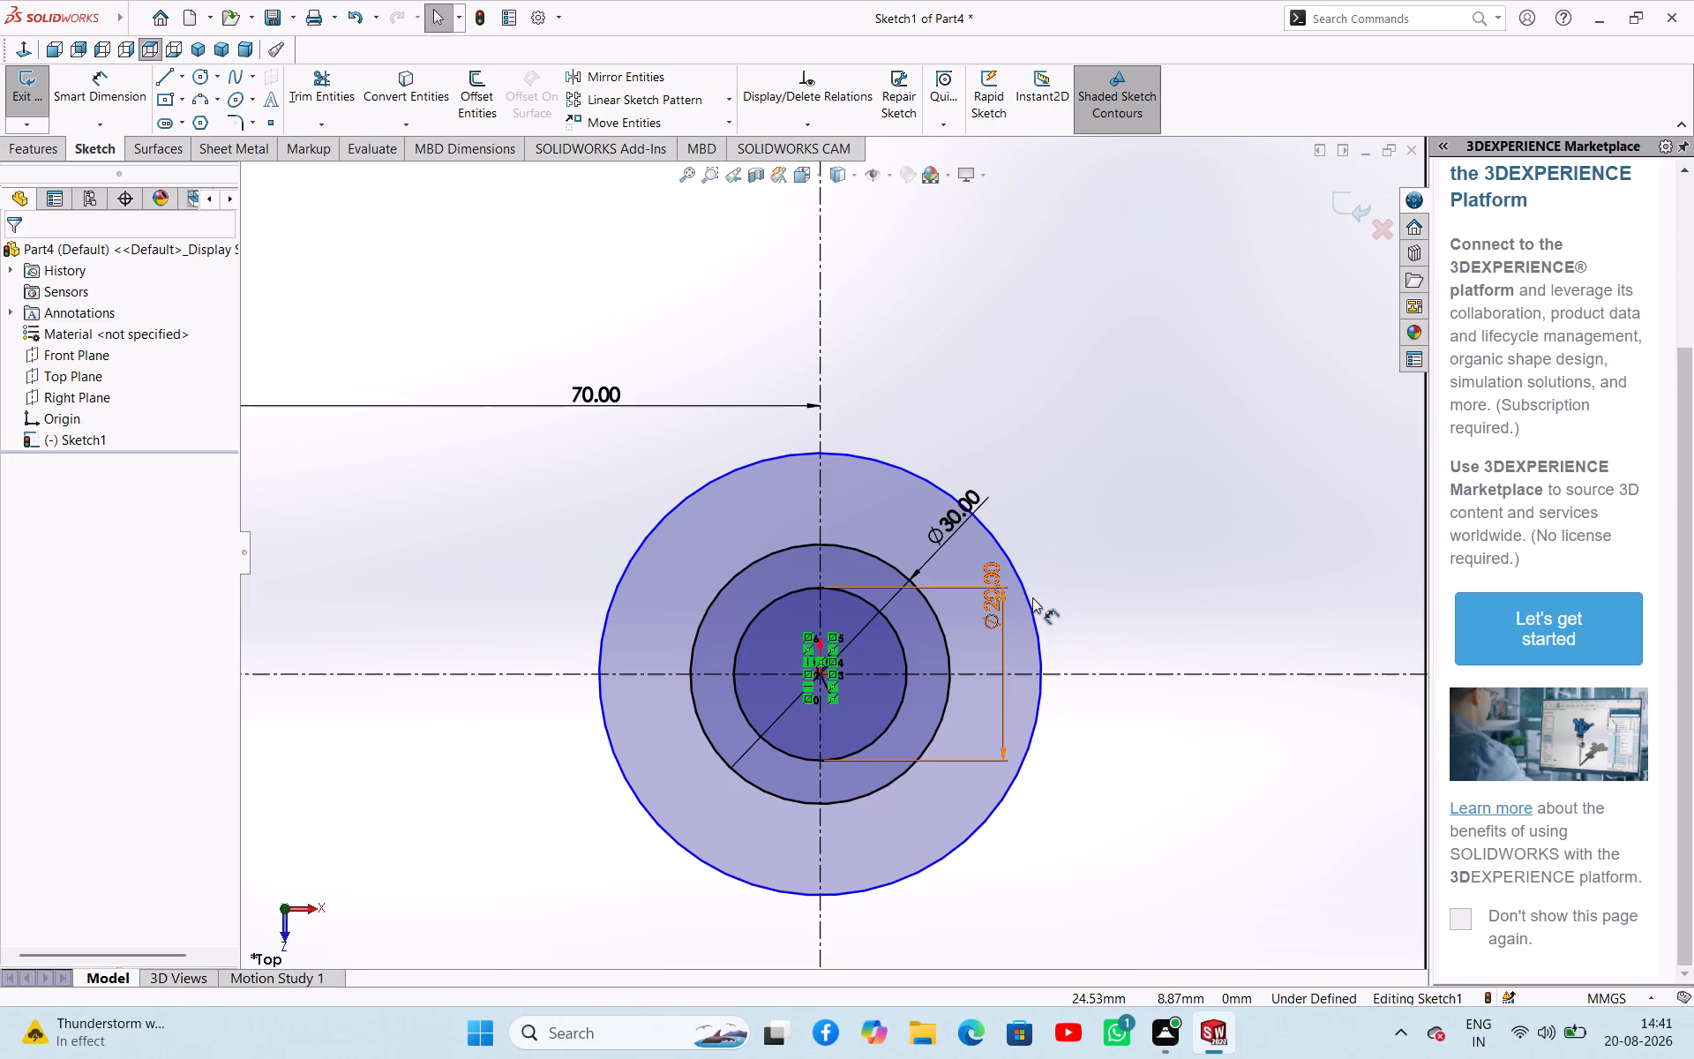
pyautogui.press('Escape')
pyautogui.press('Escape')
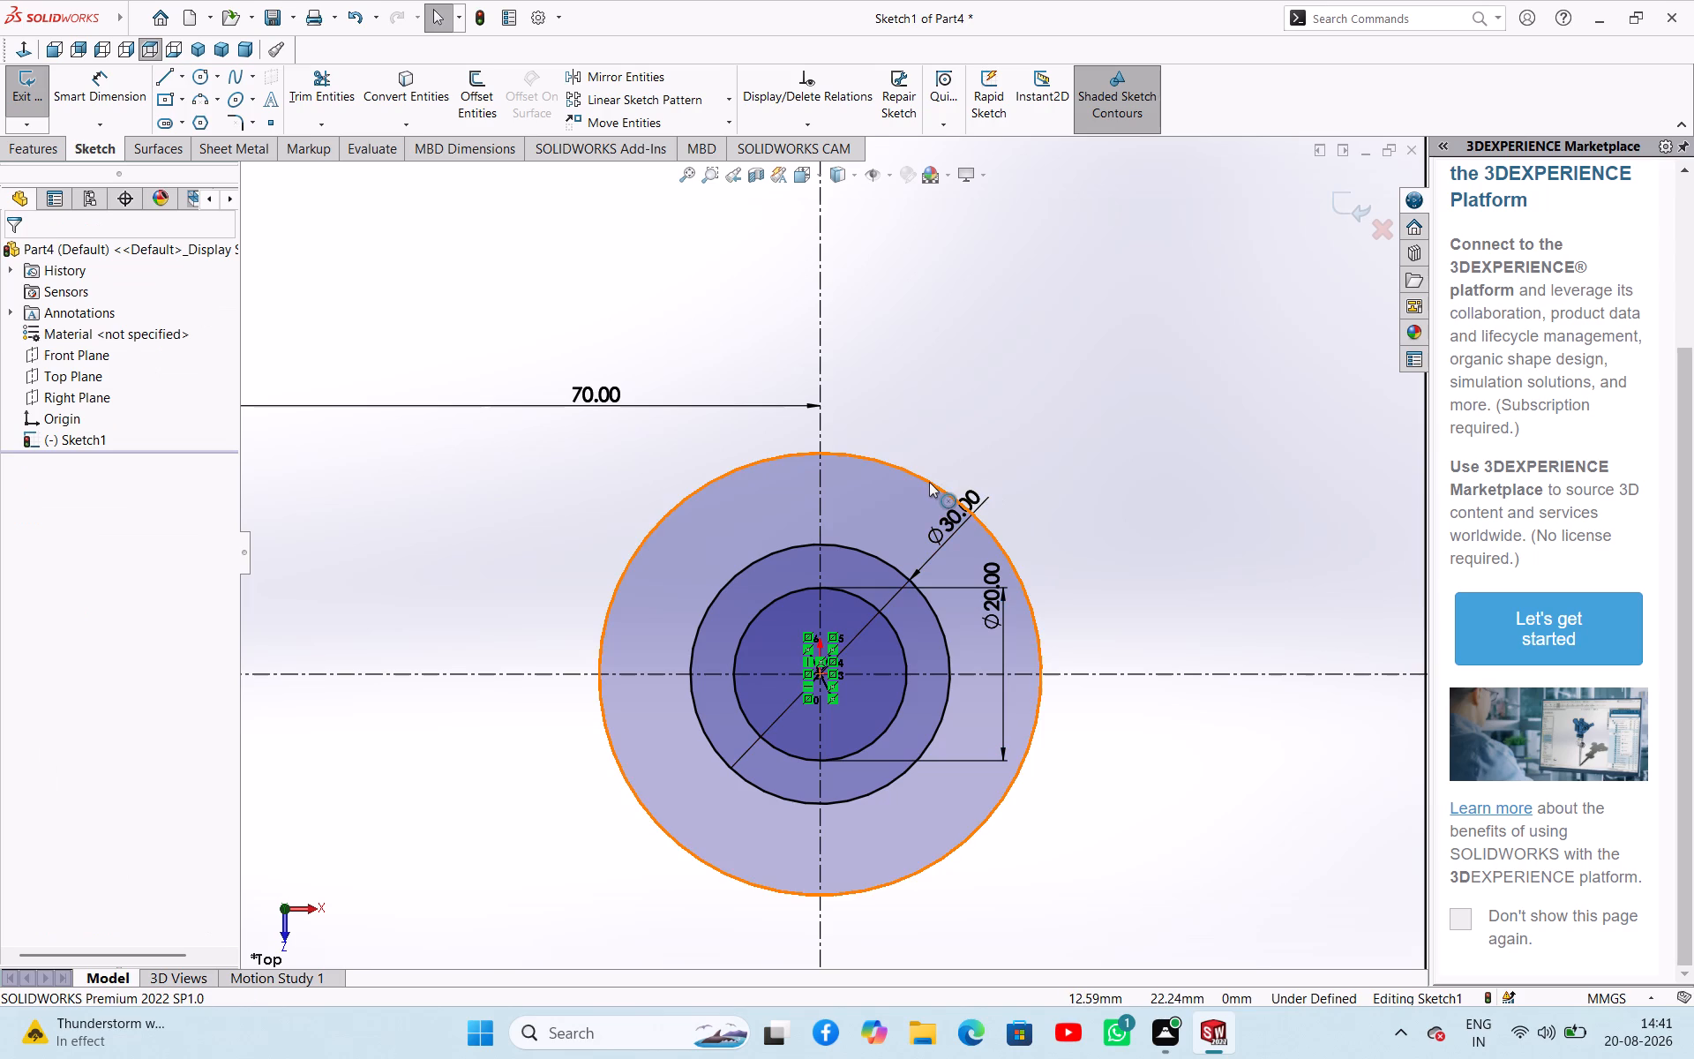
# Dimension the outermost central circle to a diameter of 40 mm.
pyautogui.click(929, 482)
pyautogui.click(1135, 527)
pyautogui.moveTo(1136, 523); pyautogui.dragTo(1173, 380, button='right')
pyautogui.click(911, 469)
pyautogui.click(1030, 344)
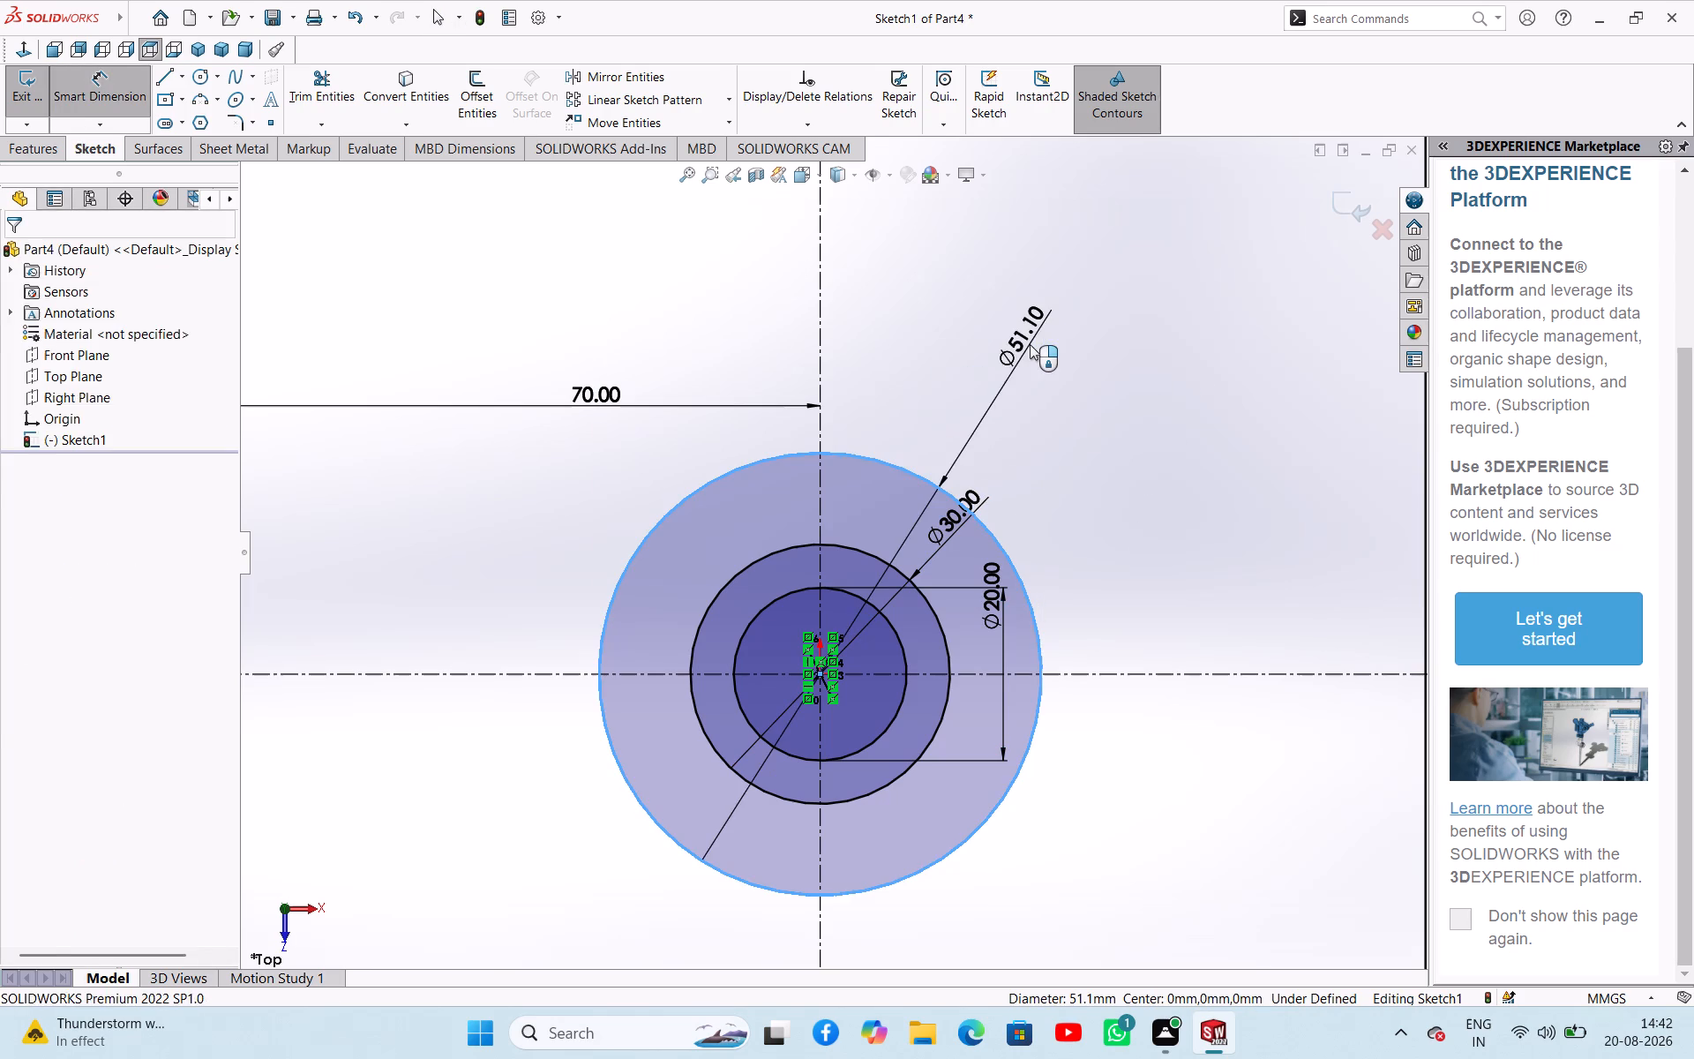
pyautogui.write('40')
pyautogui.press('Return')
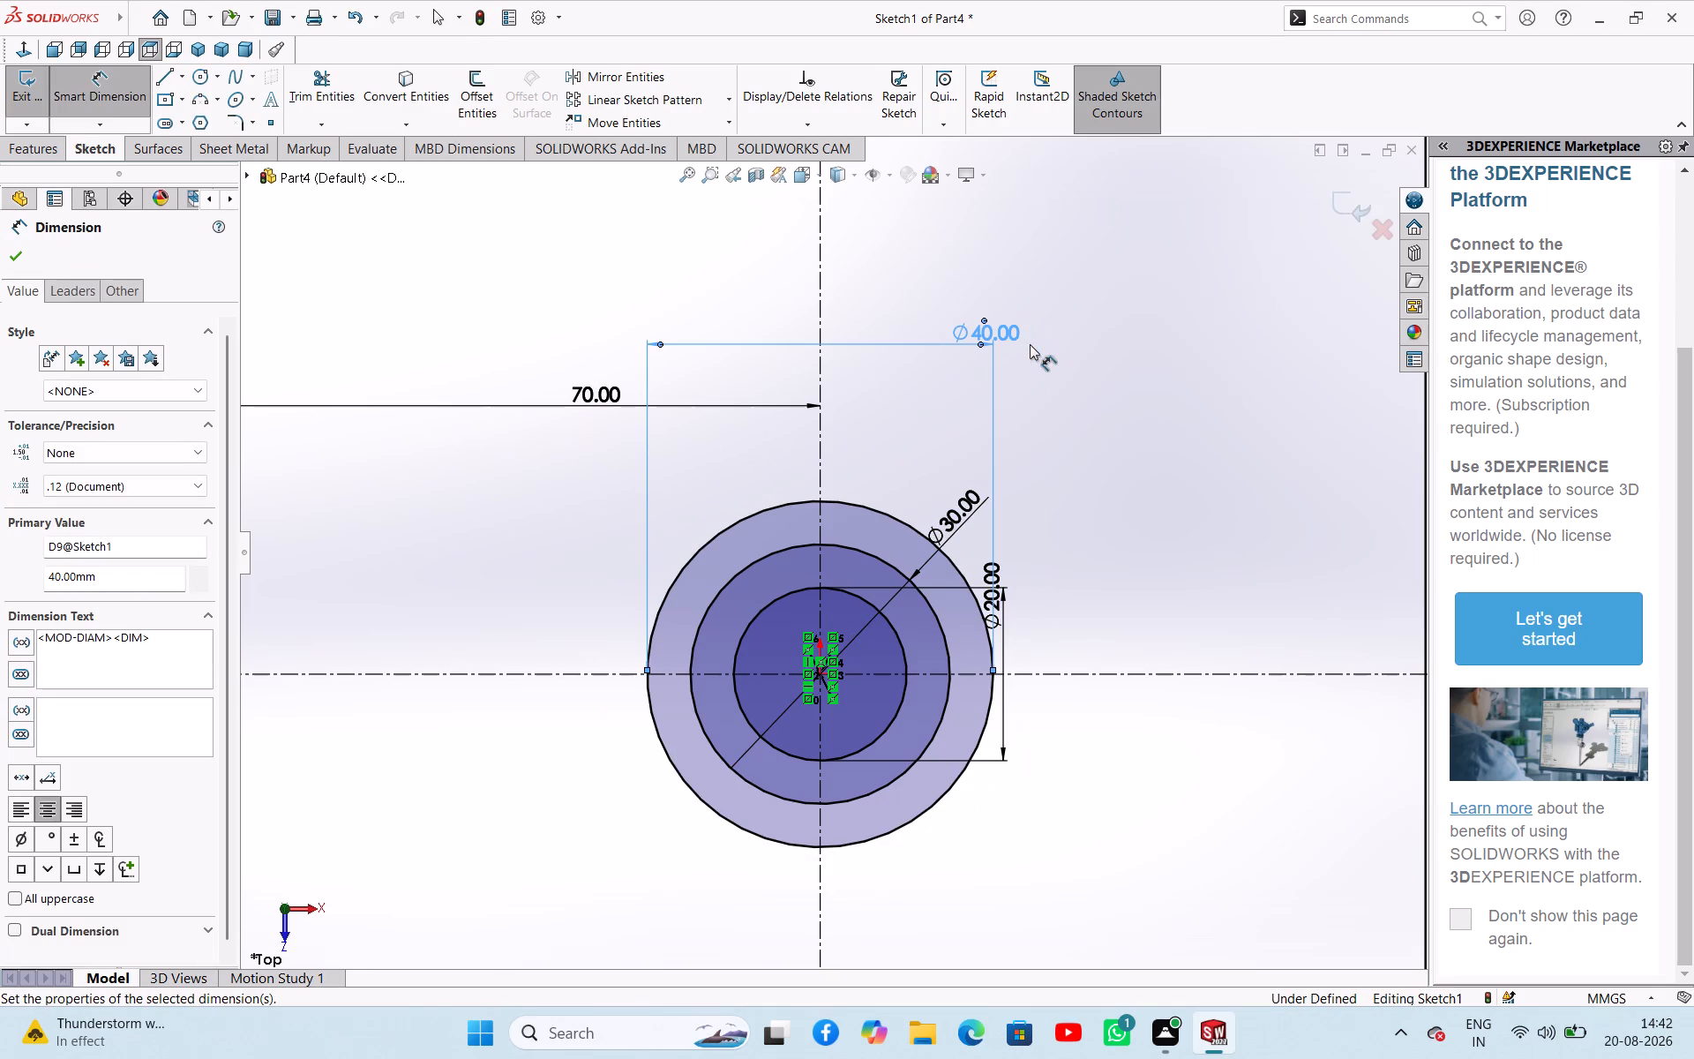
# Begin sketching a new line near the outermost central circle with the Line tool.
pyautogui.scroll(2, 972, 576)
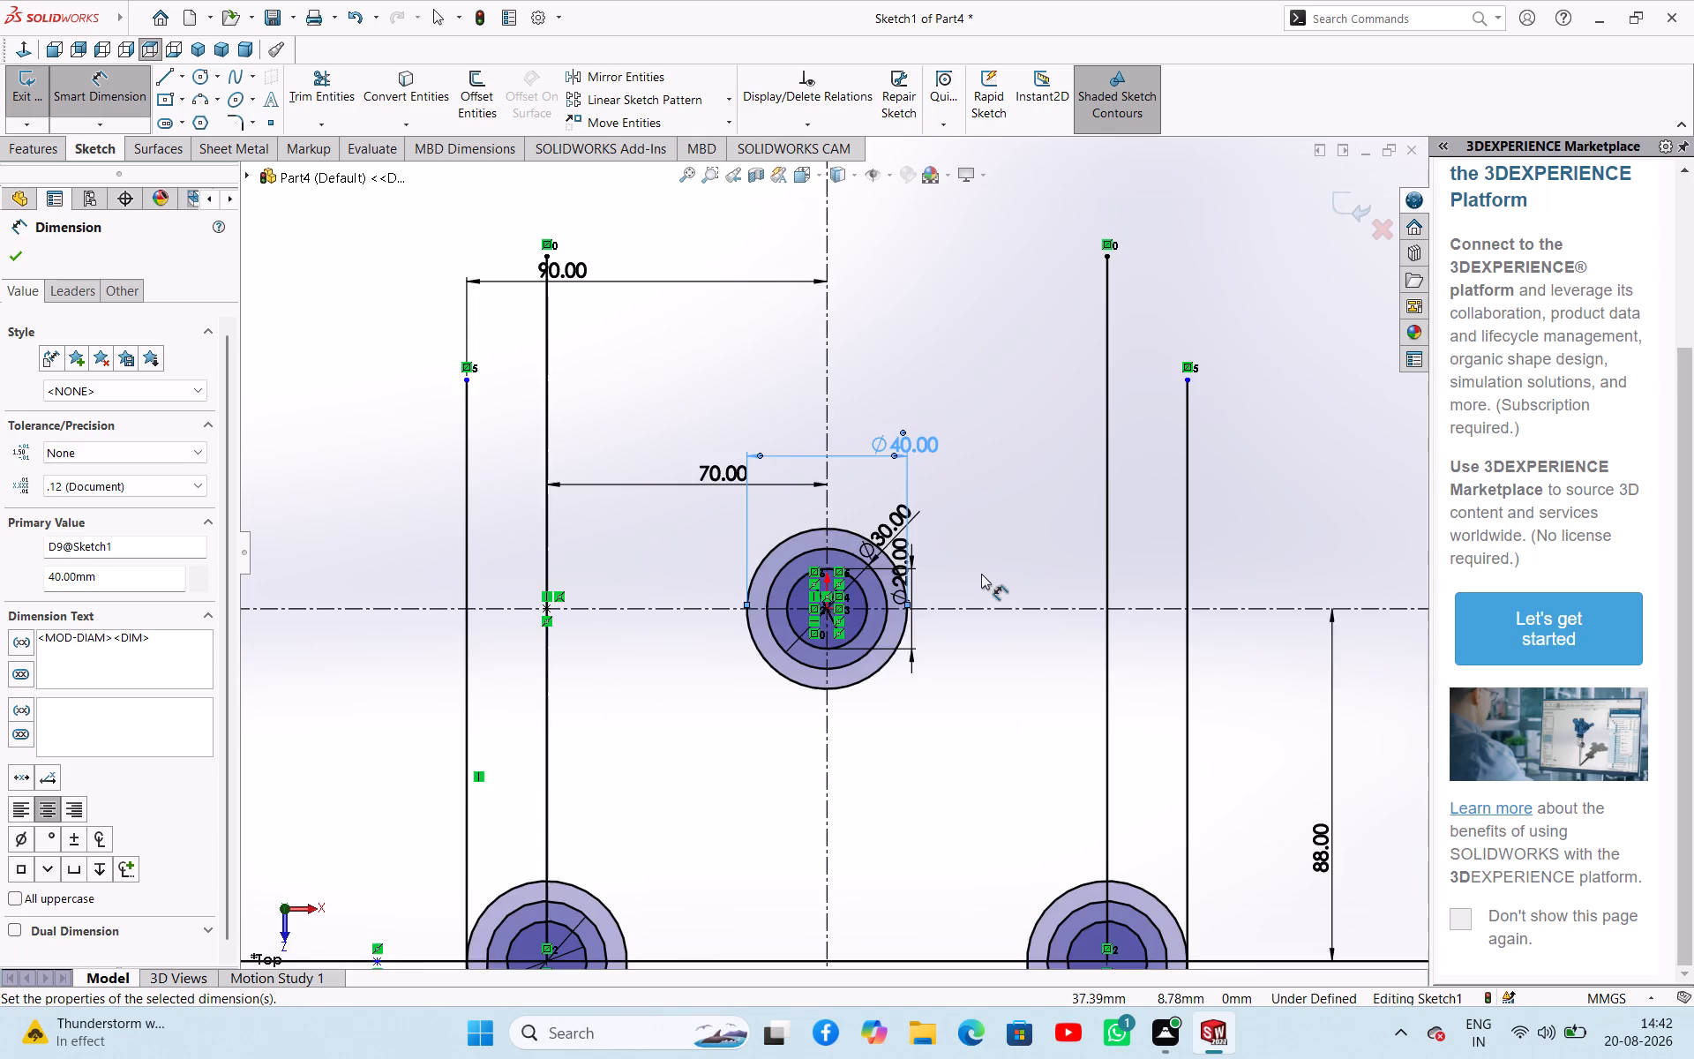
pyautogui.scroll(3, 981, 574)
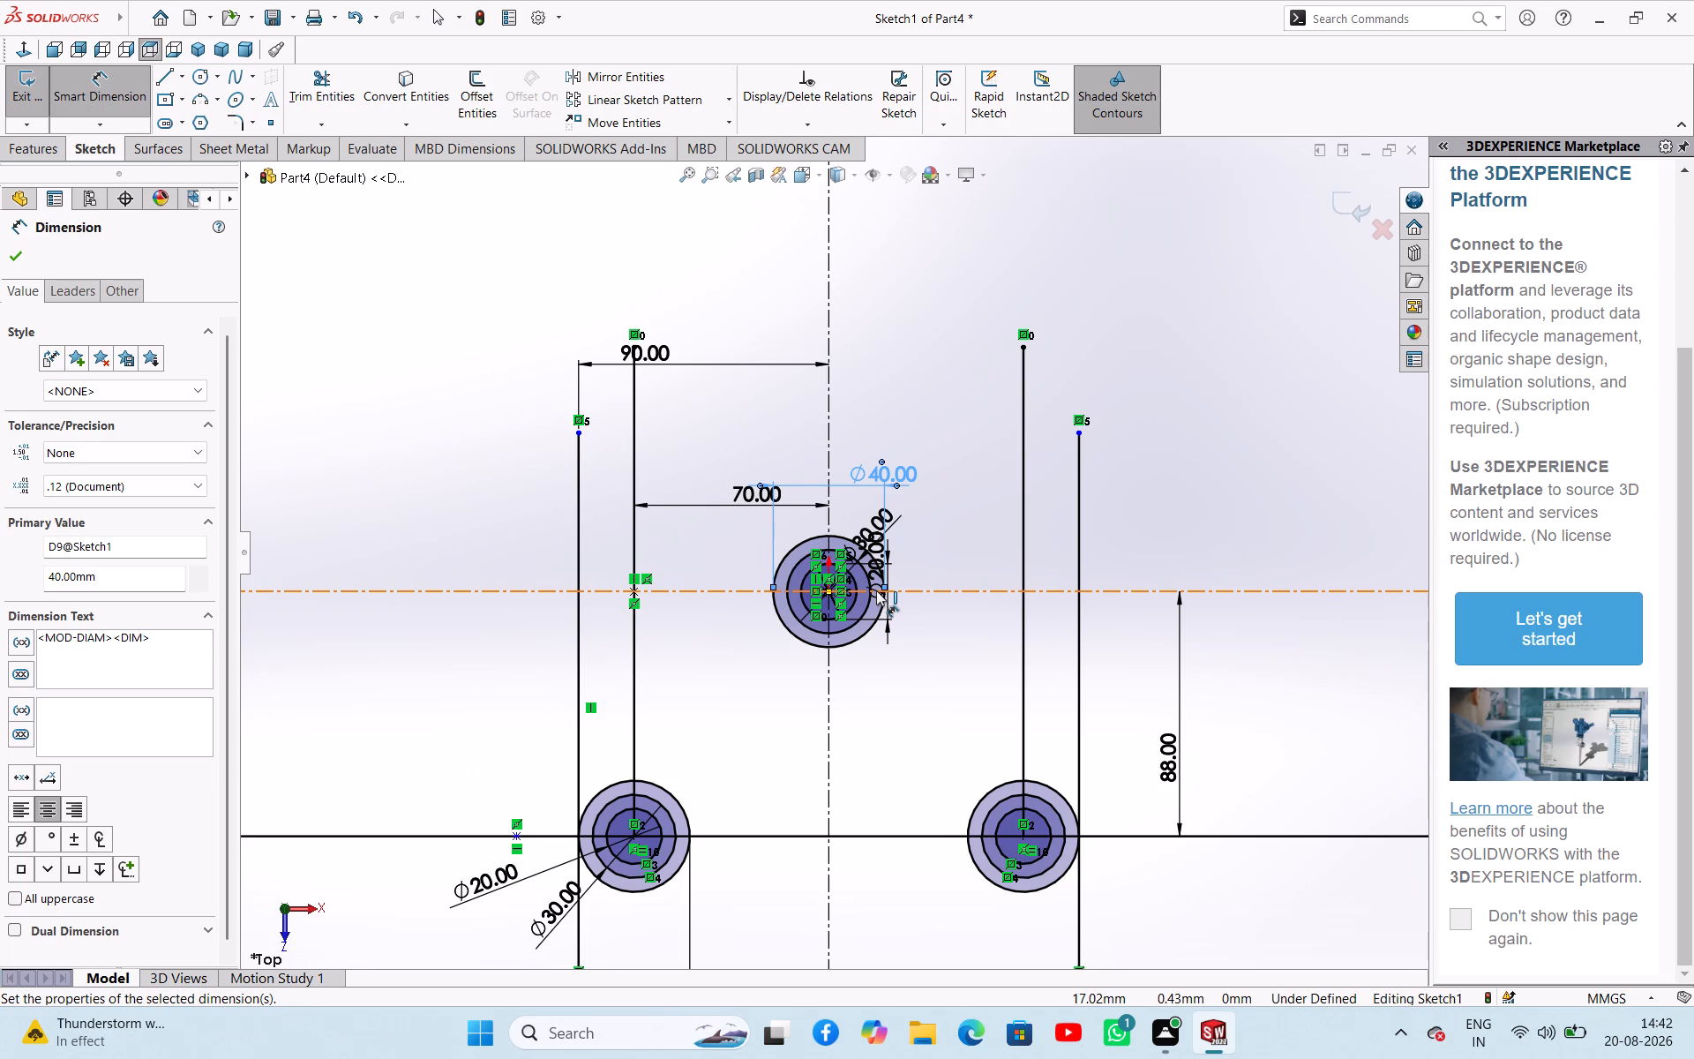
pyautogui.click(164, 78)
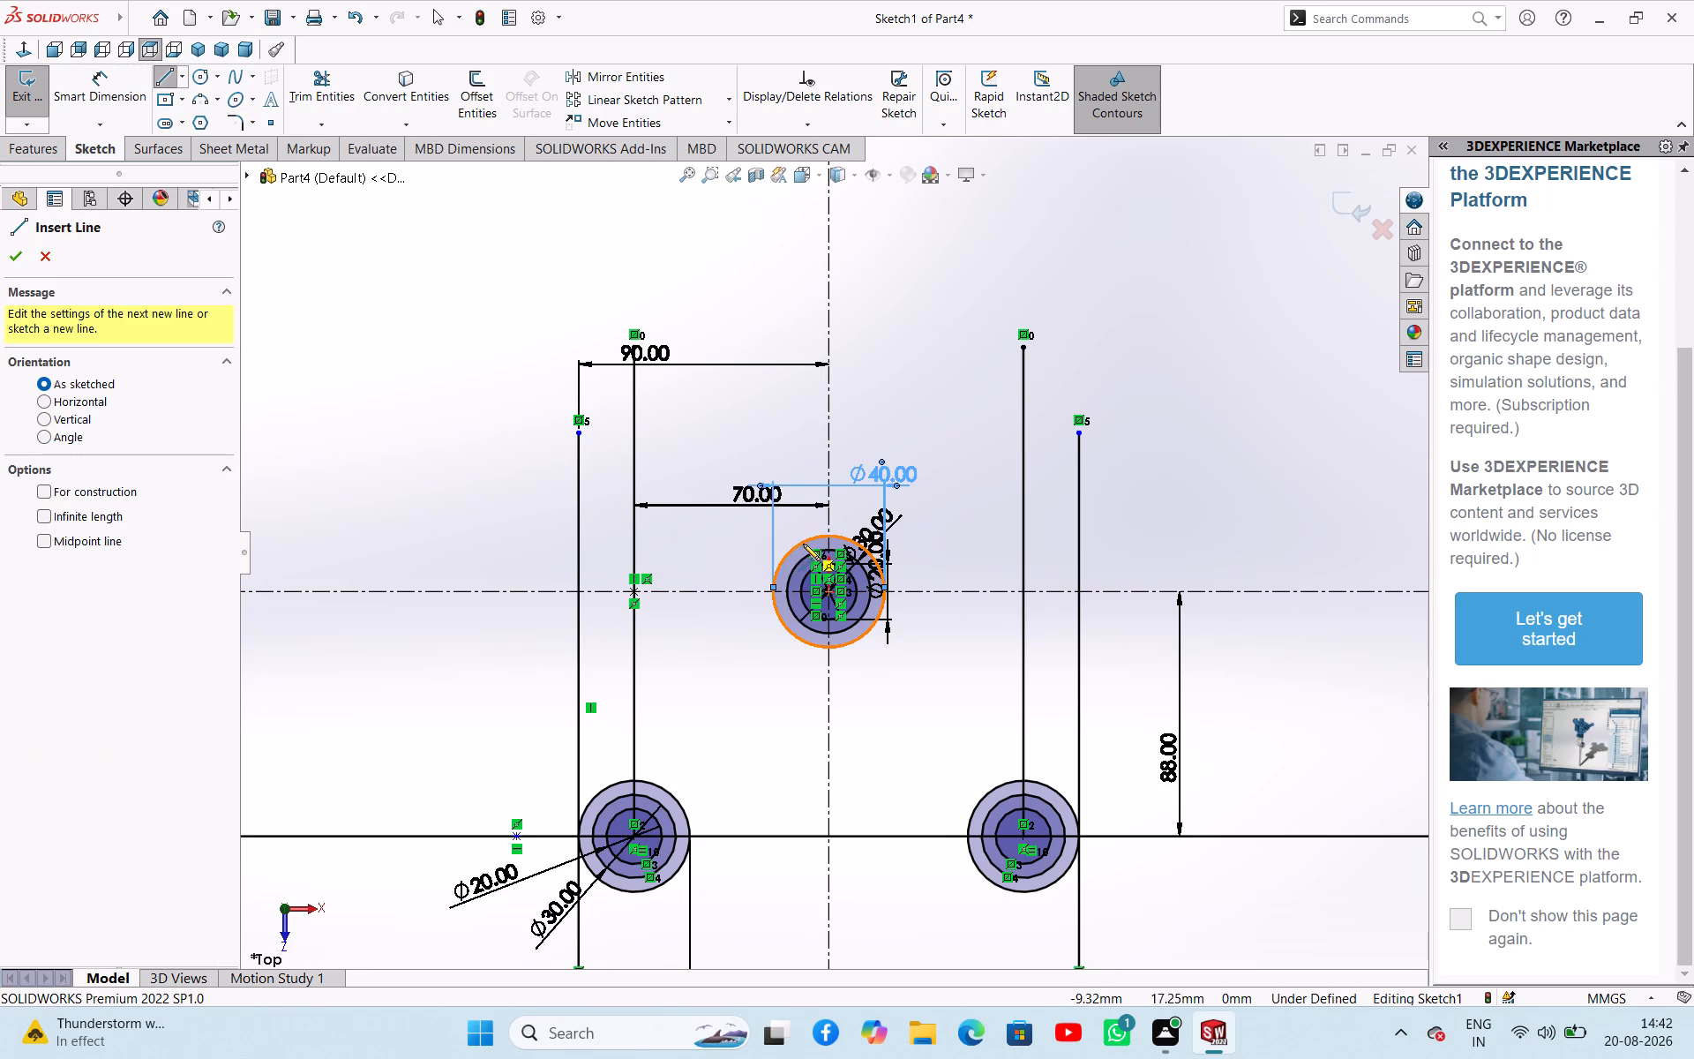
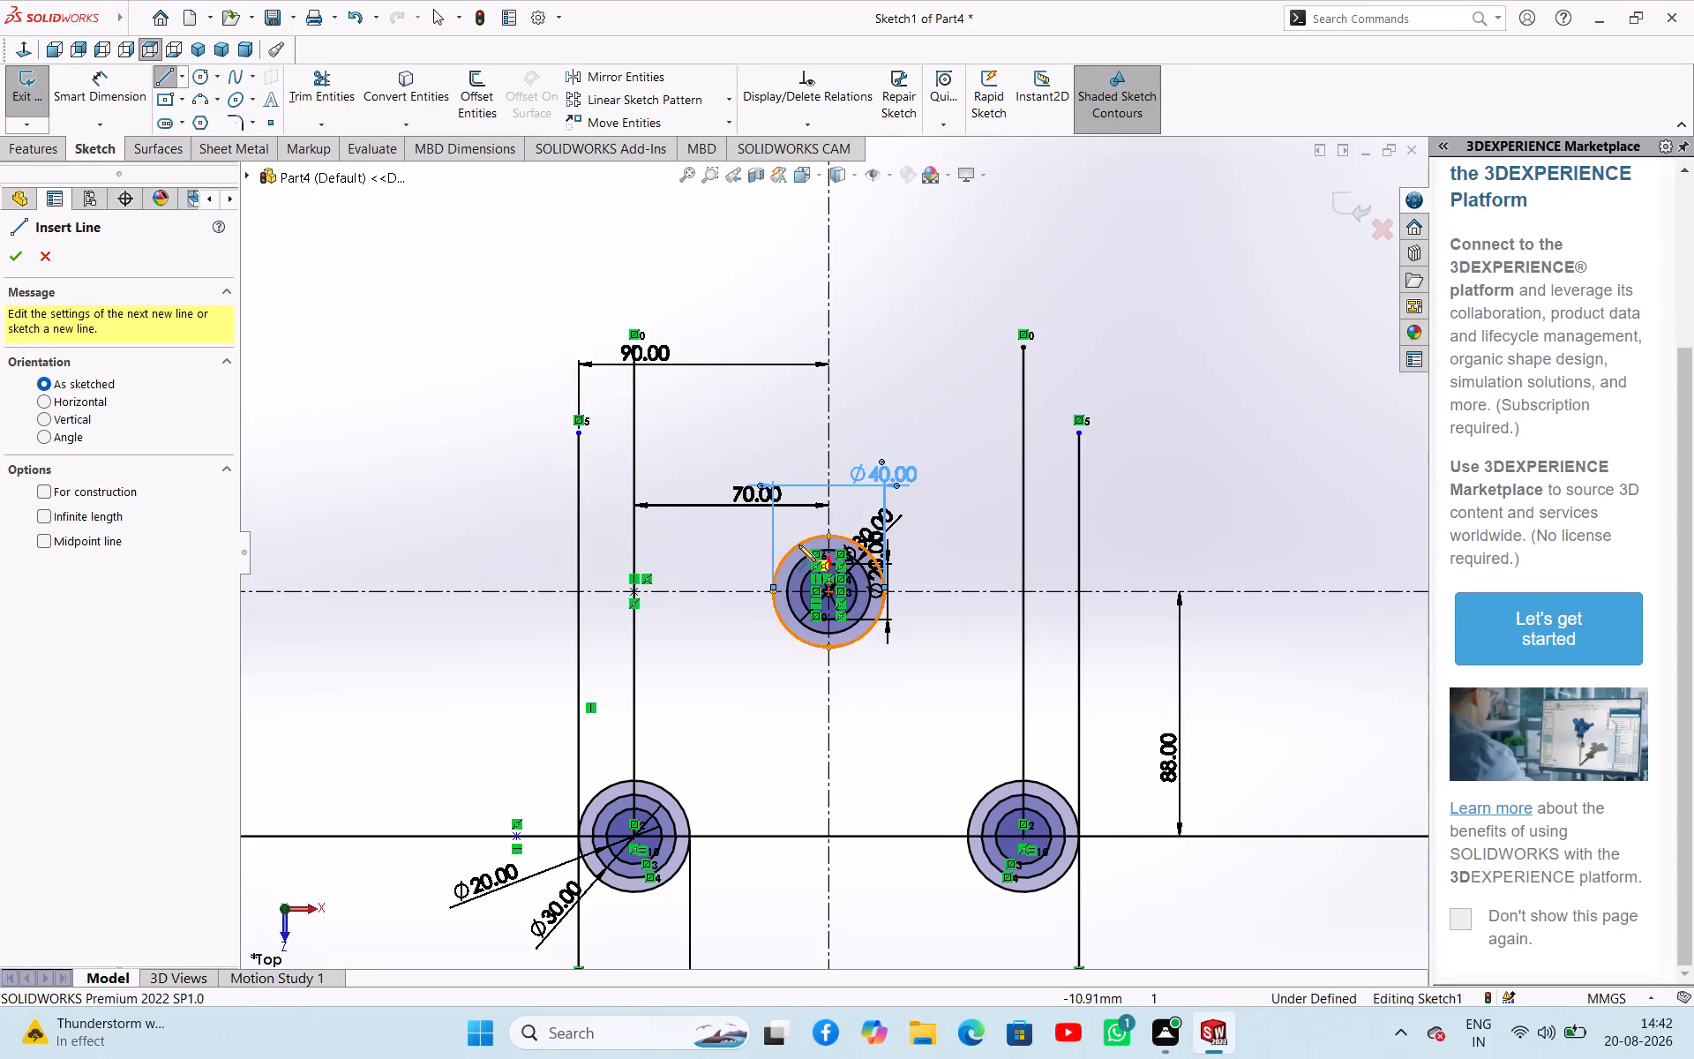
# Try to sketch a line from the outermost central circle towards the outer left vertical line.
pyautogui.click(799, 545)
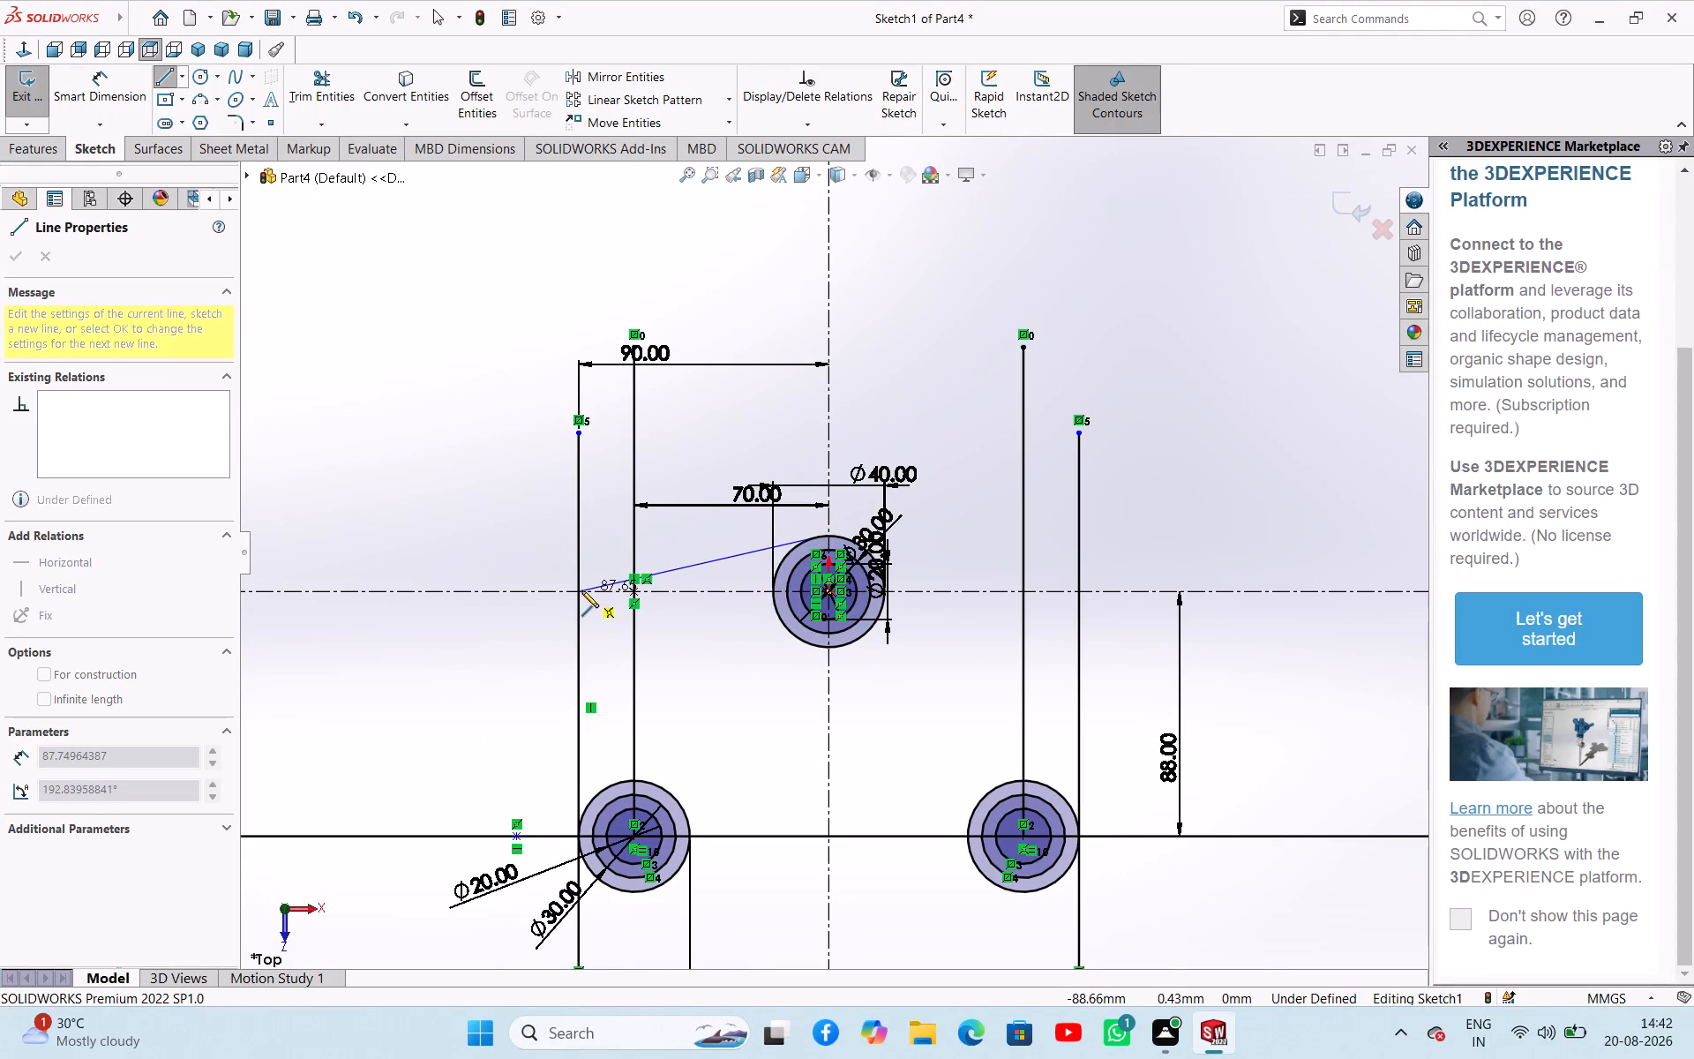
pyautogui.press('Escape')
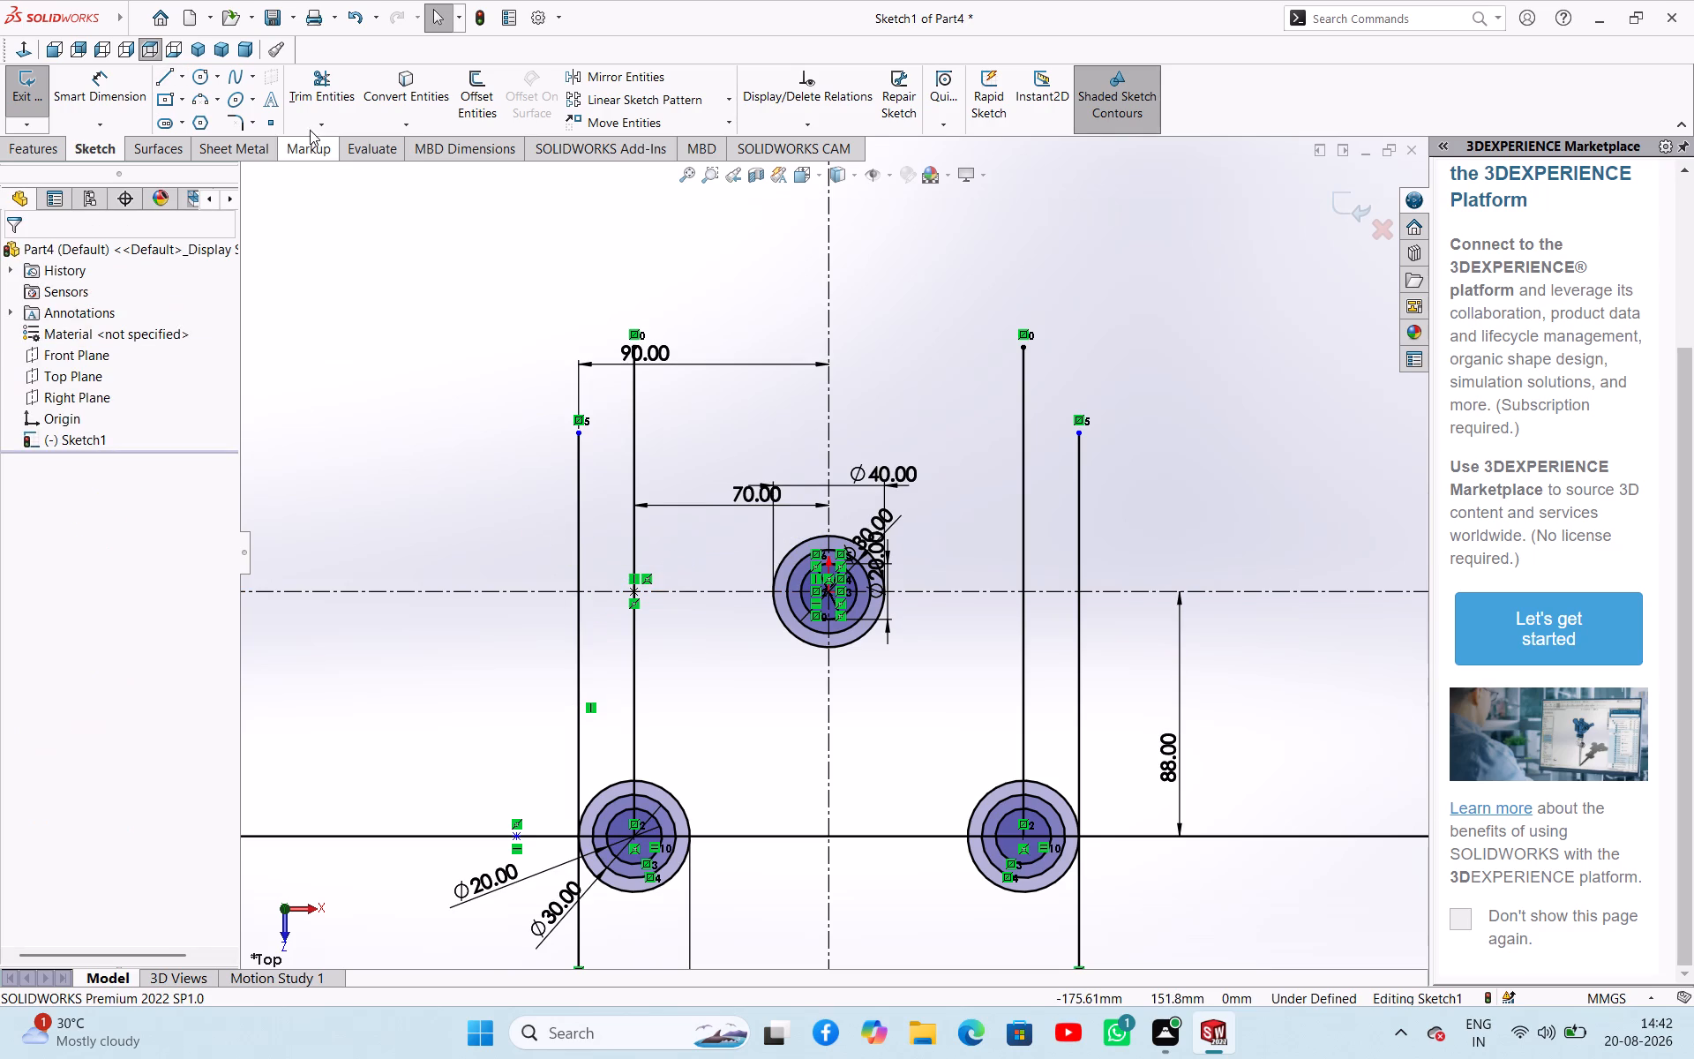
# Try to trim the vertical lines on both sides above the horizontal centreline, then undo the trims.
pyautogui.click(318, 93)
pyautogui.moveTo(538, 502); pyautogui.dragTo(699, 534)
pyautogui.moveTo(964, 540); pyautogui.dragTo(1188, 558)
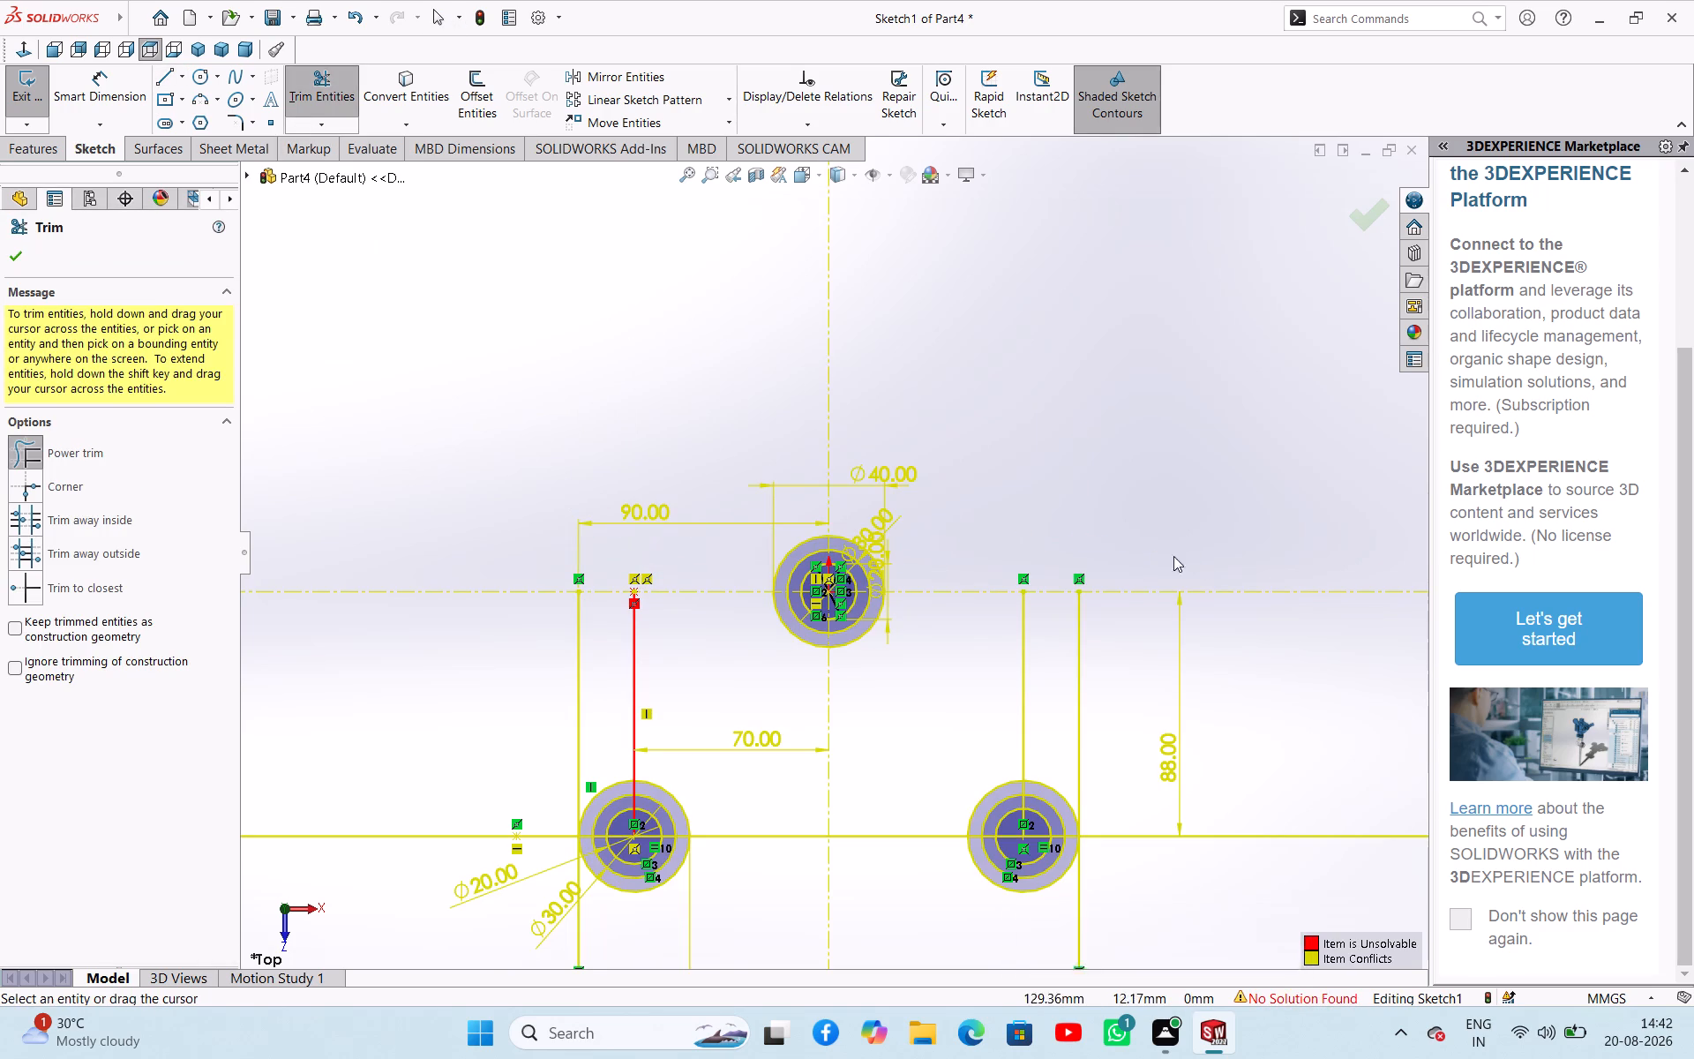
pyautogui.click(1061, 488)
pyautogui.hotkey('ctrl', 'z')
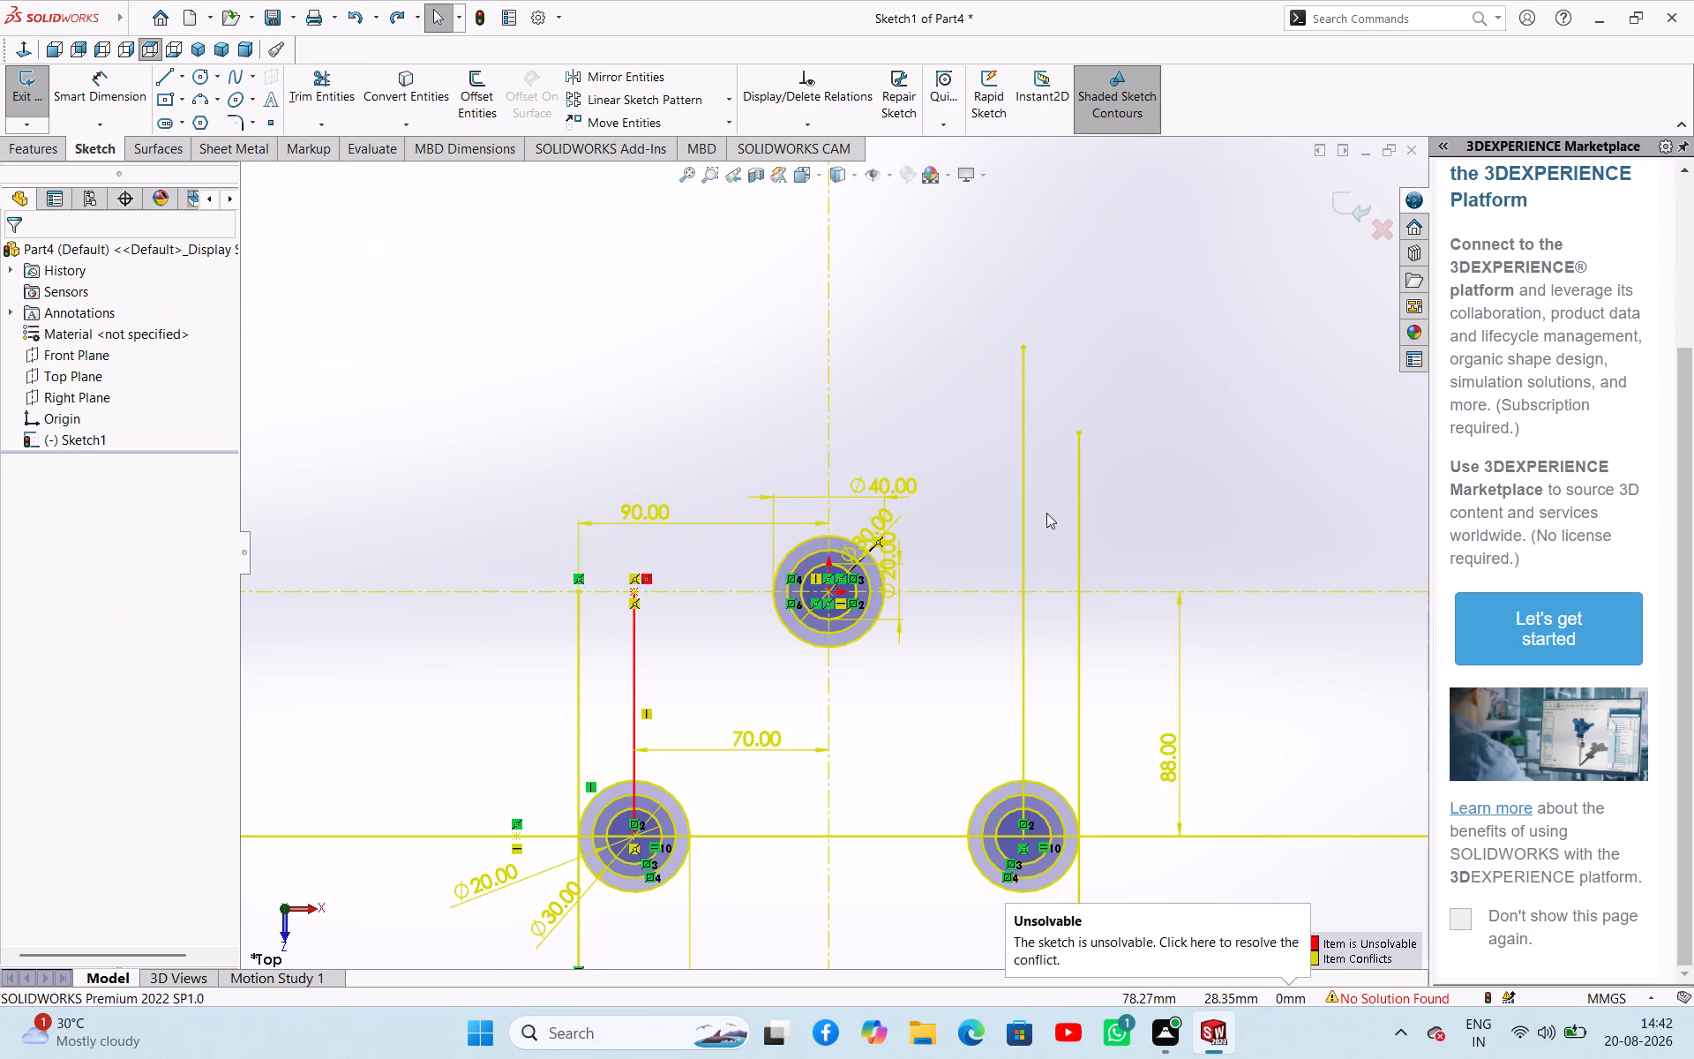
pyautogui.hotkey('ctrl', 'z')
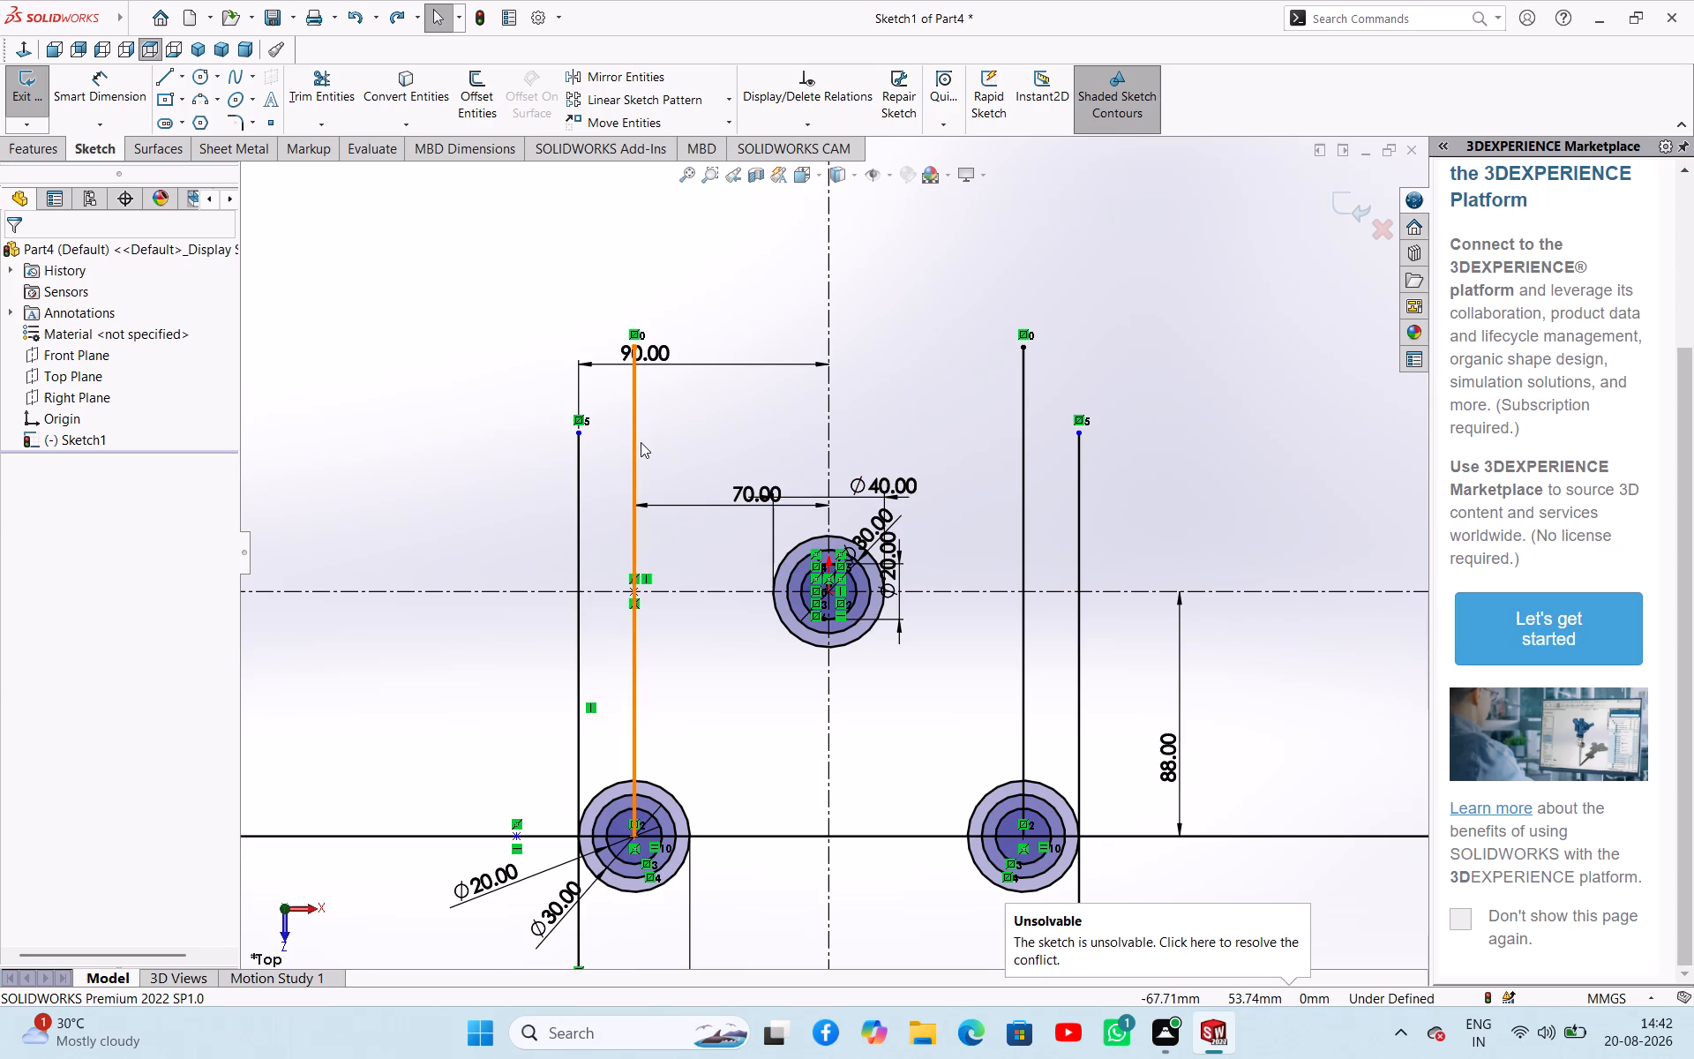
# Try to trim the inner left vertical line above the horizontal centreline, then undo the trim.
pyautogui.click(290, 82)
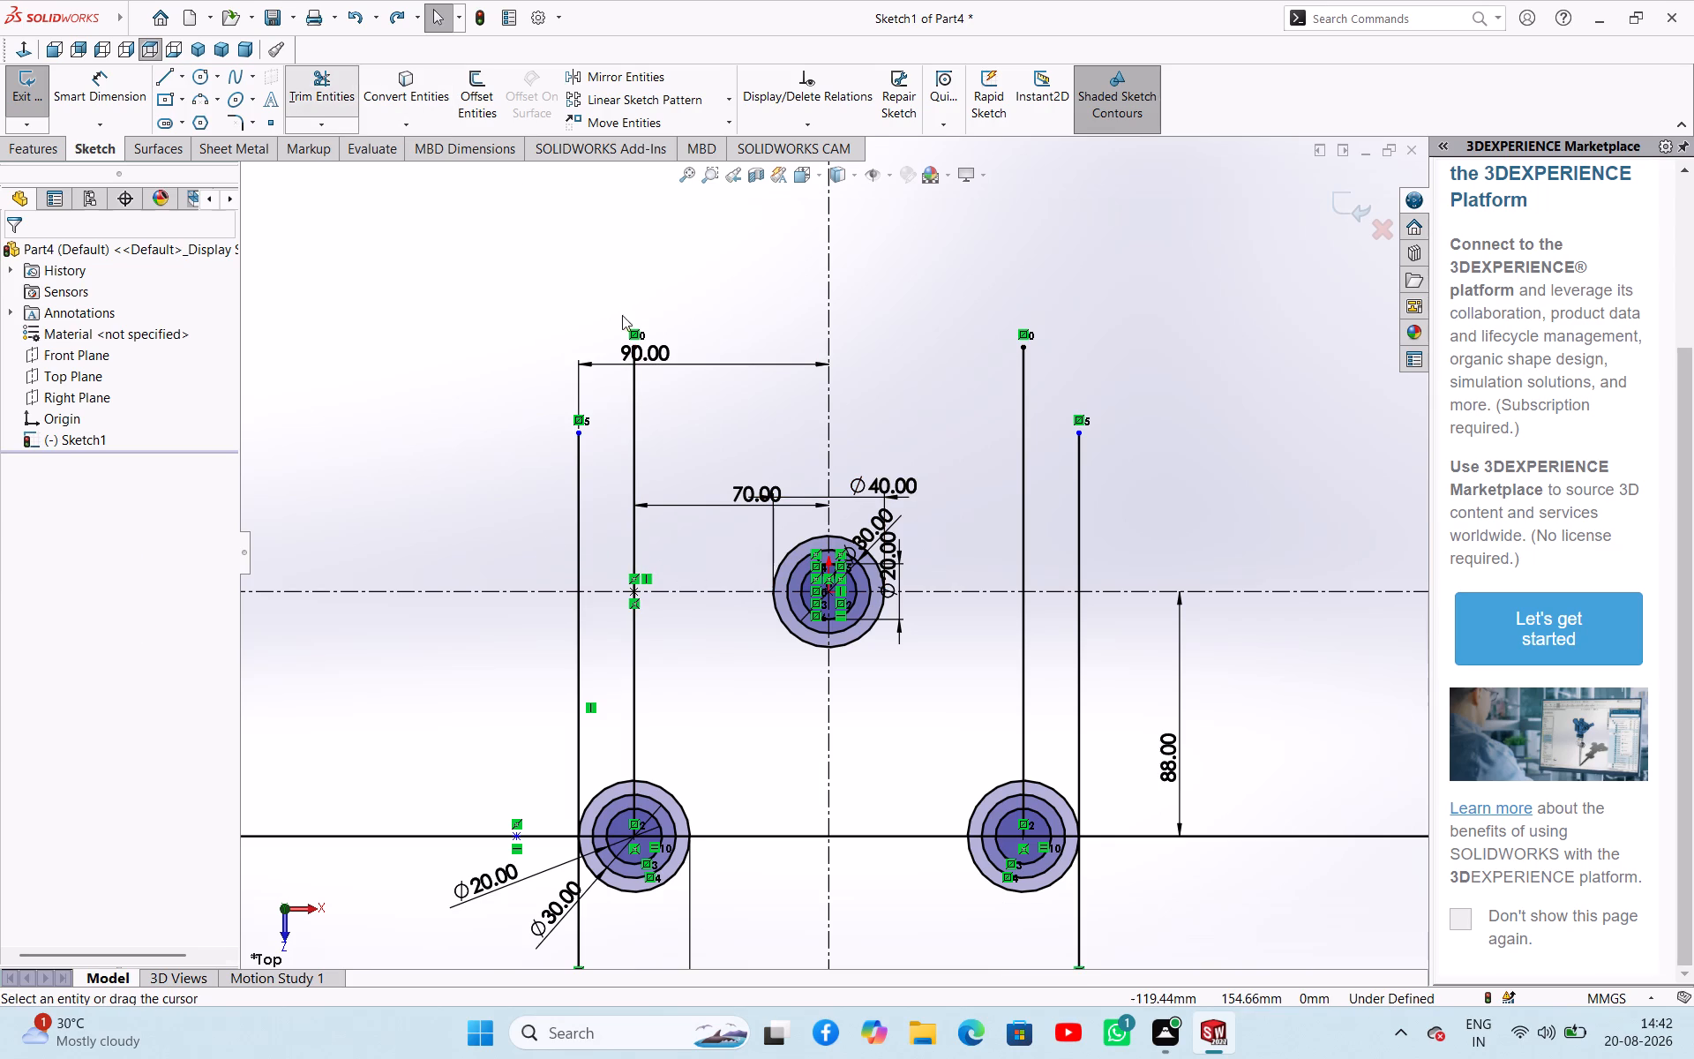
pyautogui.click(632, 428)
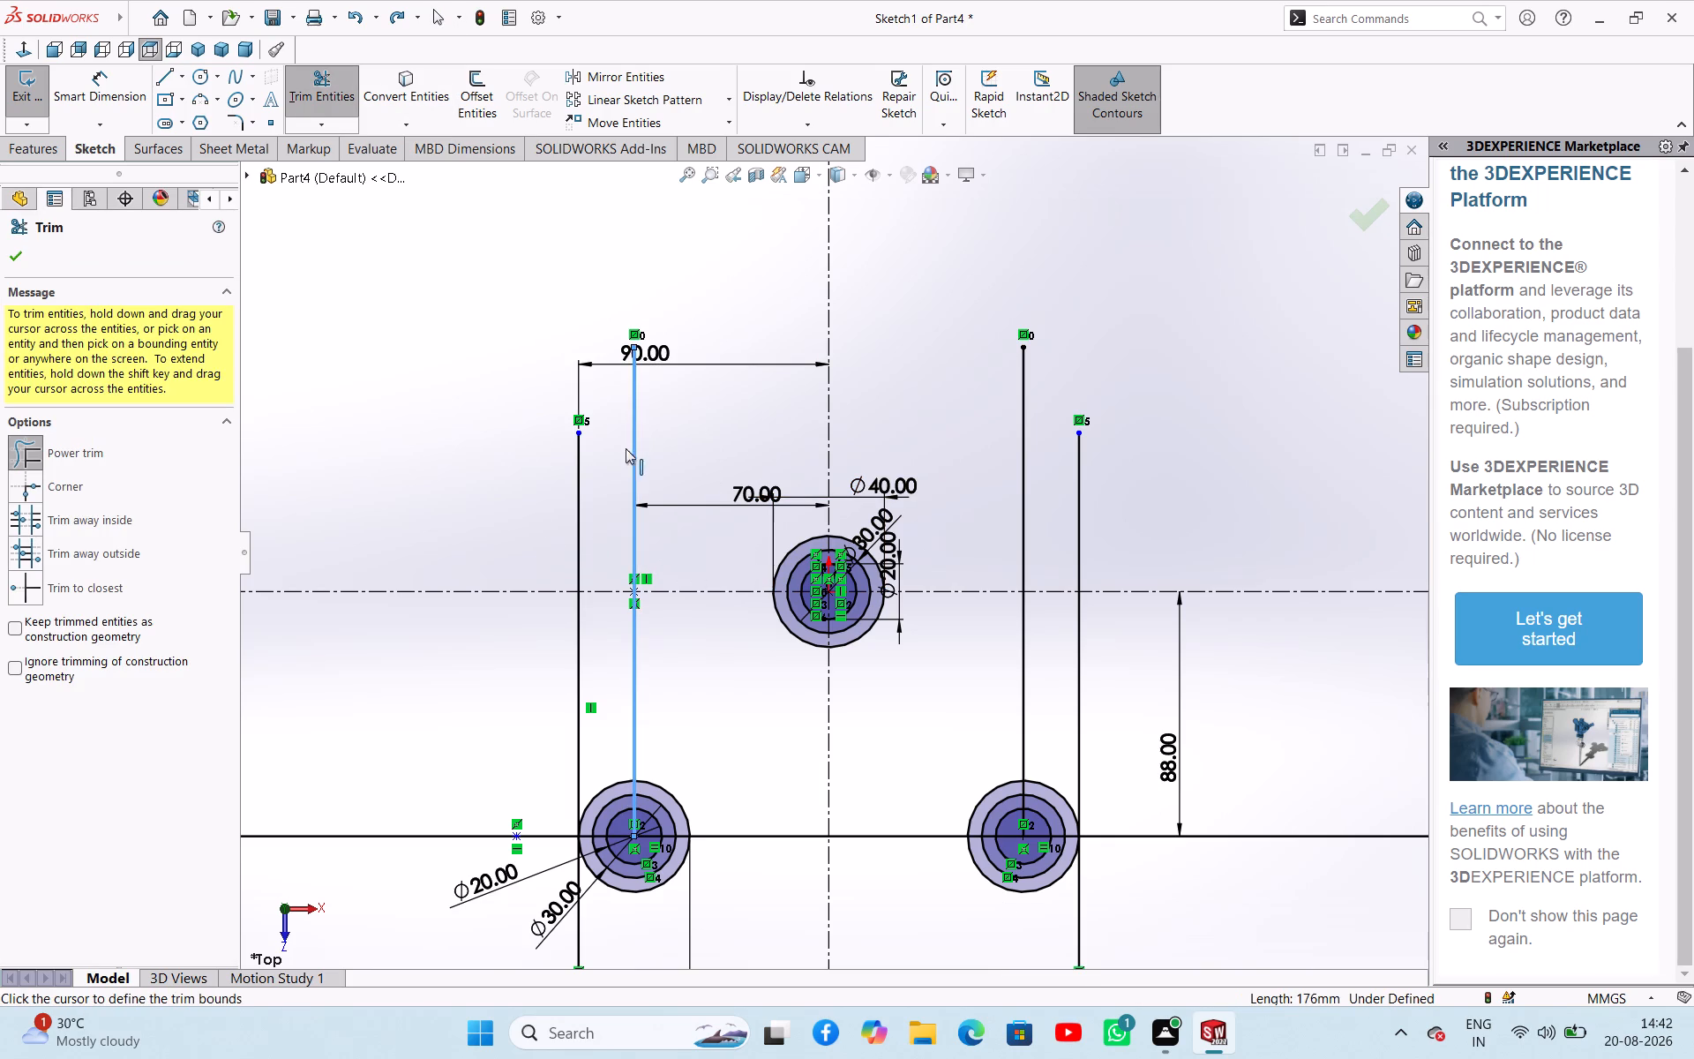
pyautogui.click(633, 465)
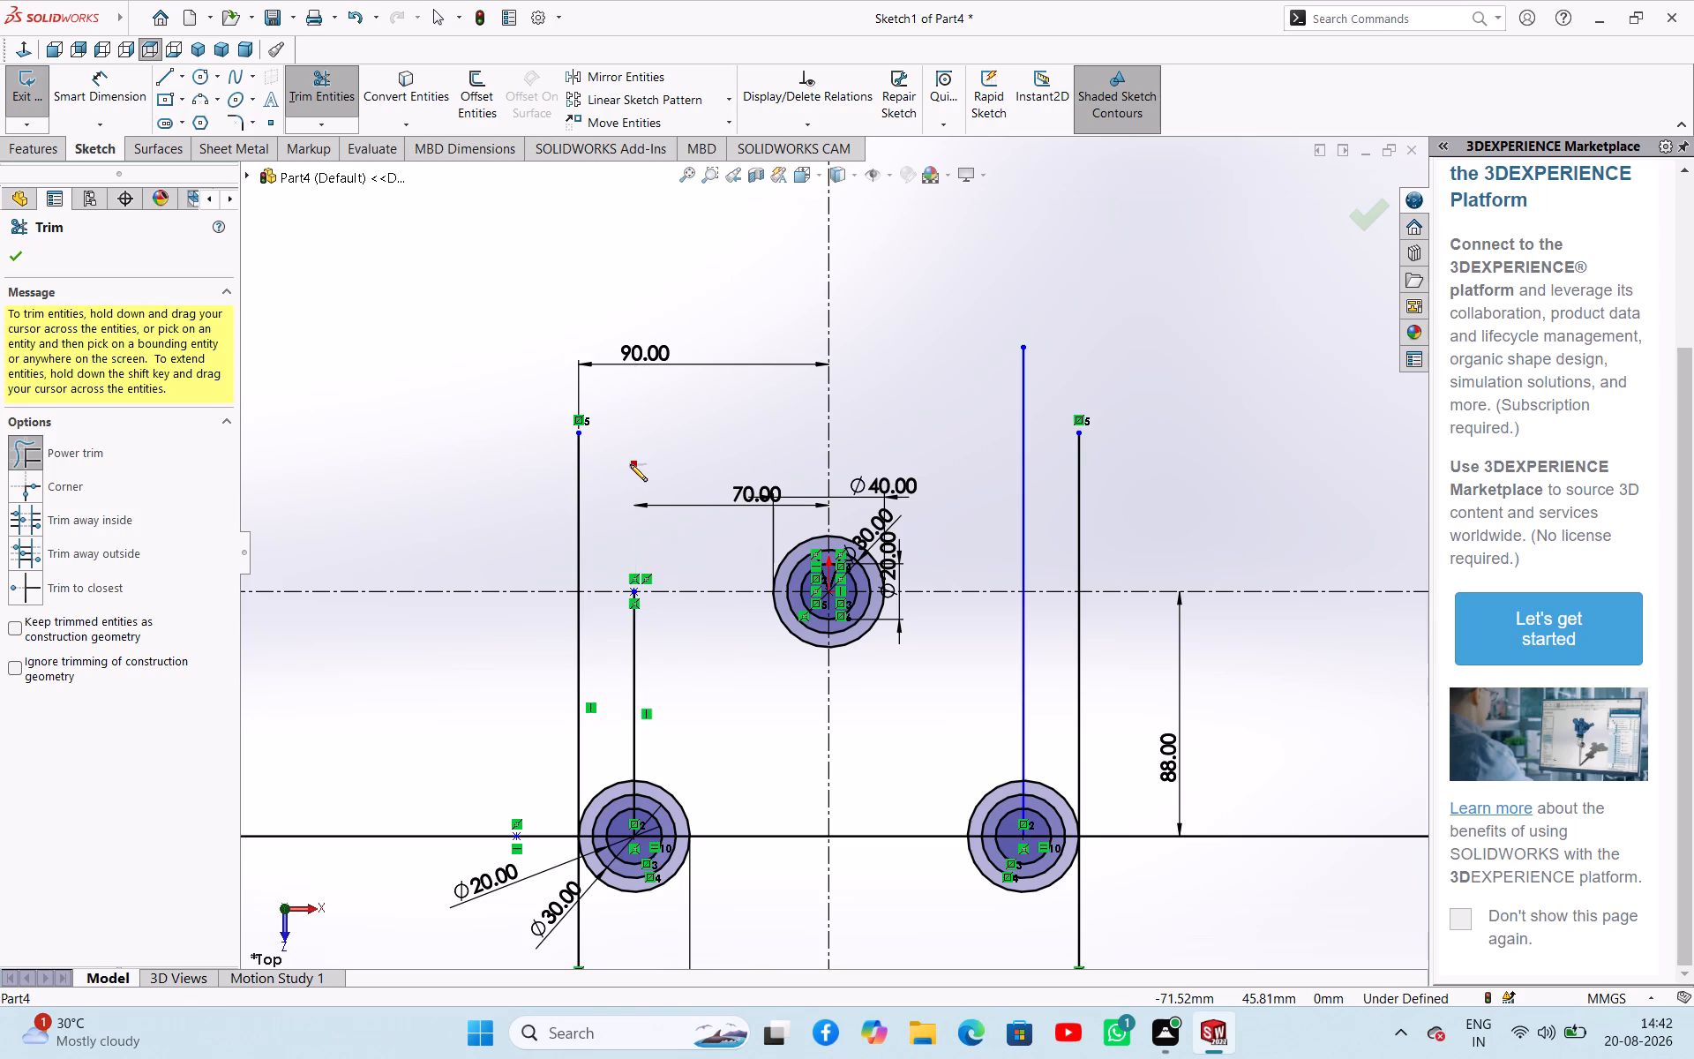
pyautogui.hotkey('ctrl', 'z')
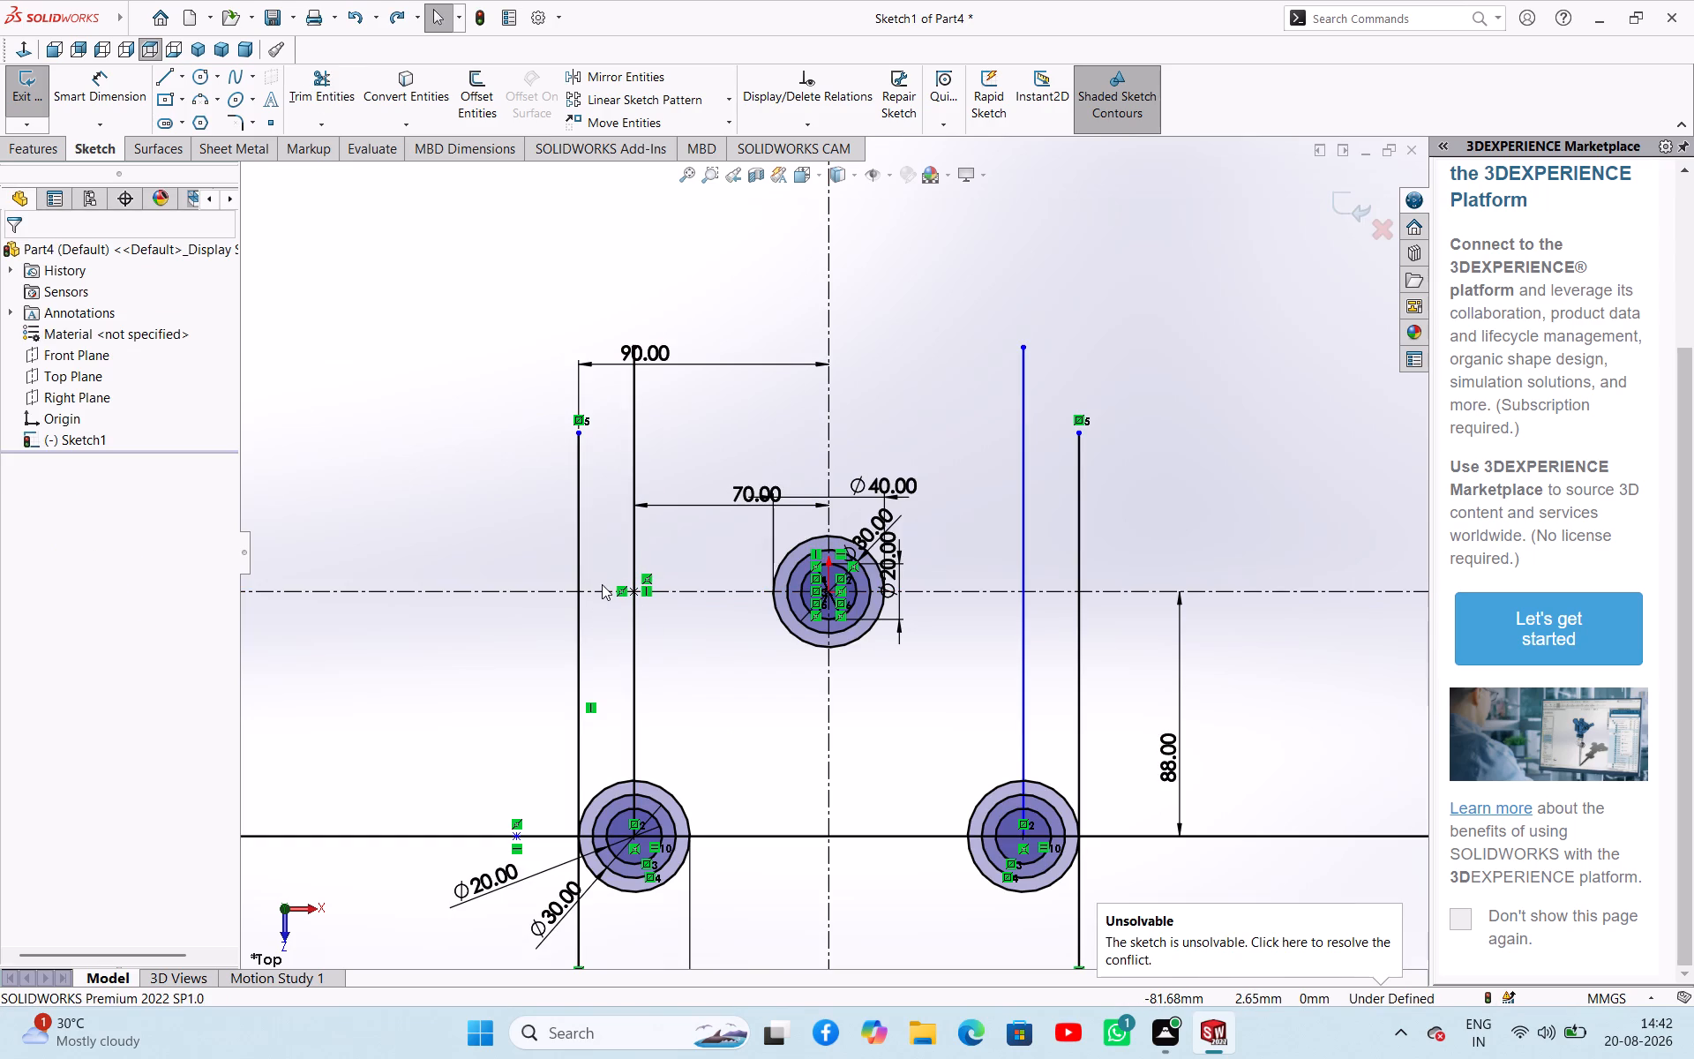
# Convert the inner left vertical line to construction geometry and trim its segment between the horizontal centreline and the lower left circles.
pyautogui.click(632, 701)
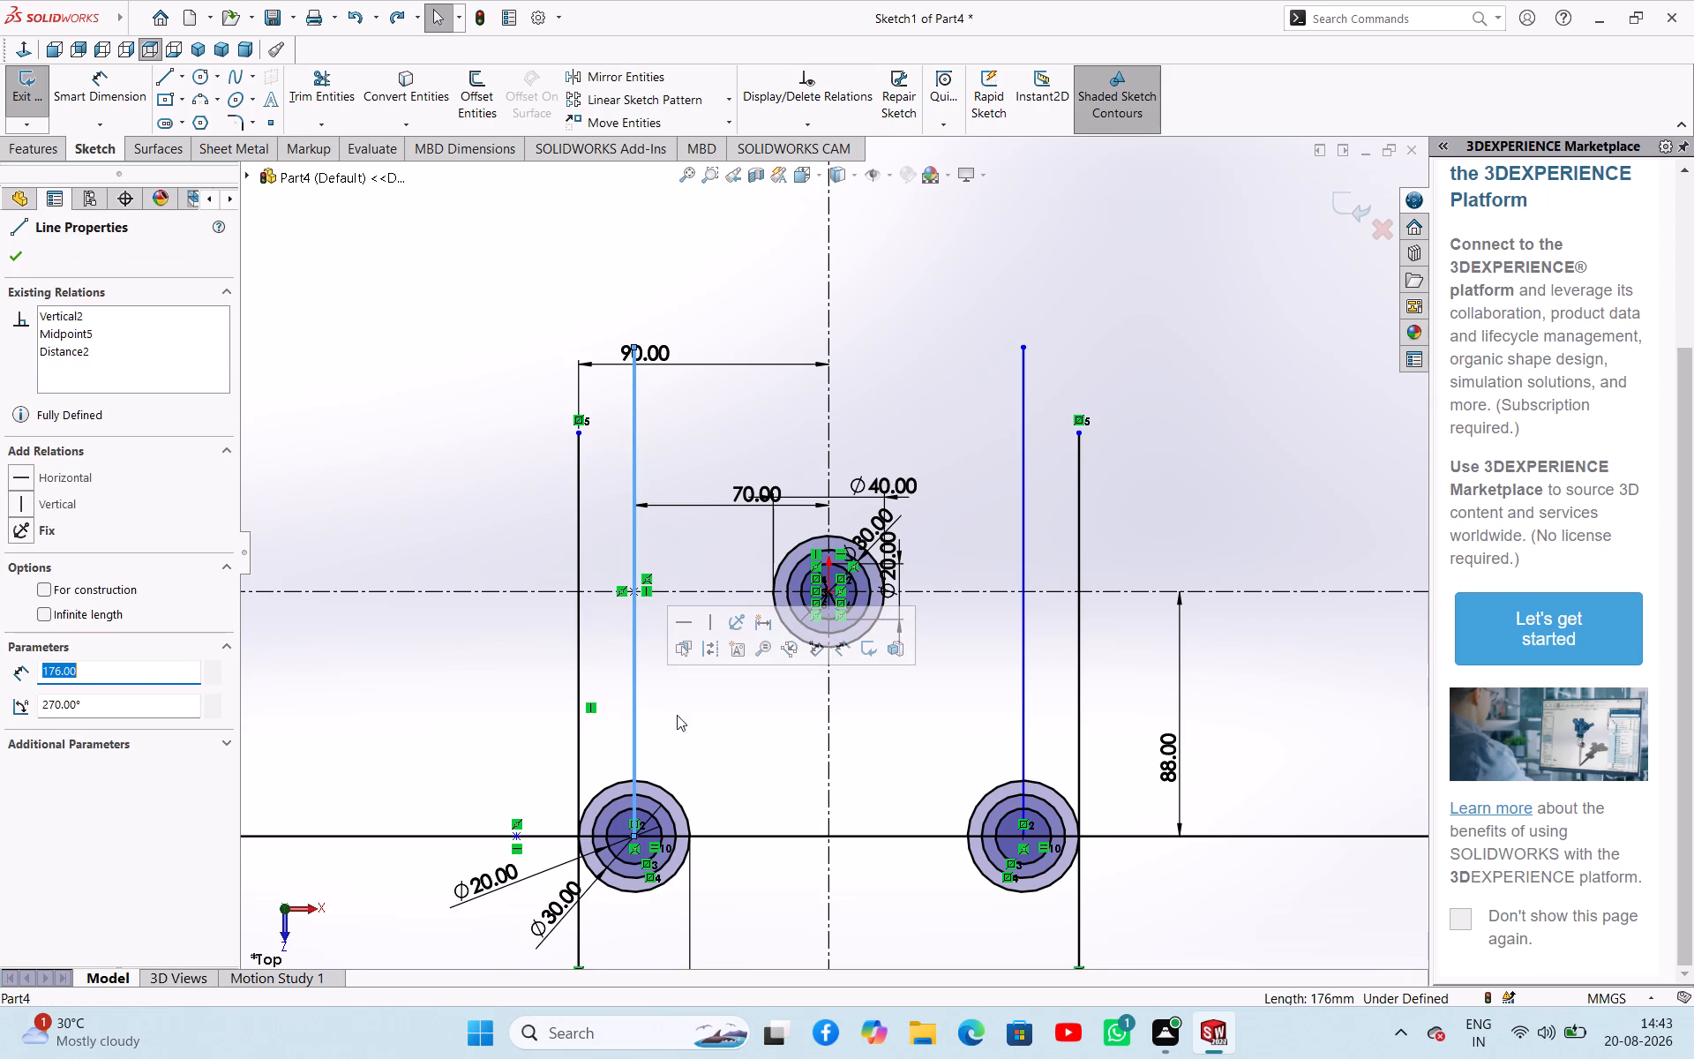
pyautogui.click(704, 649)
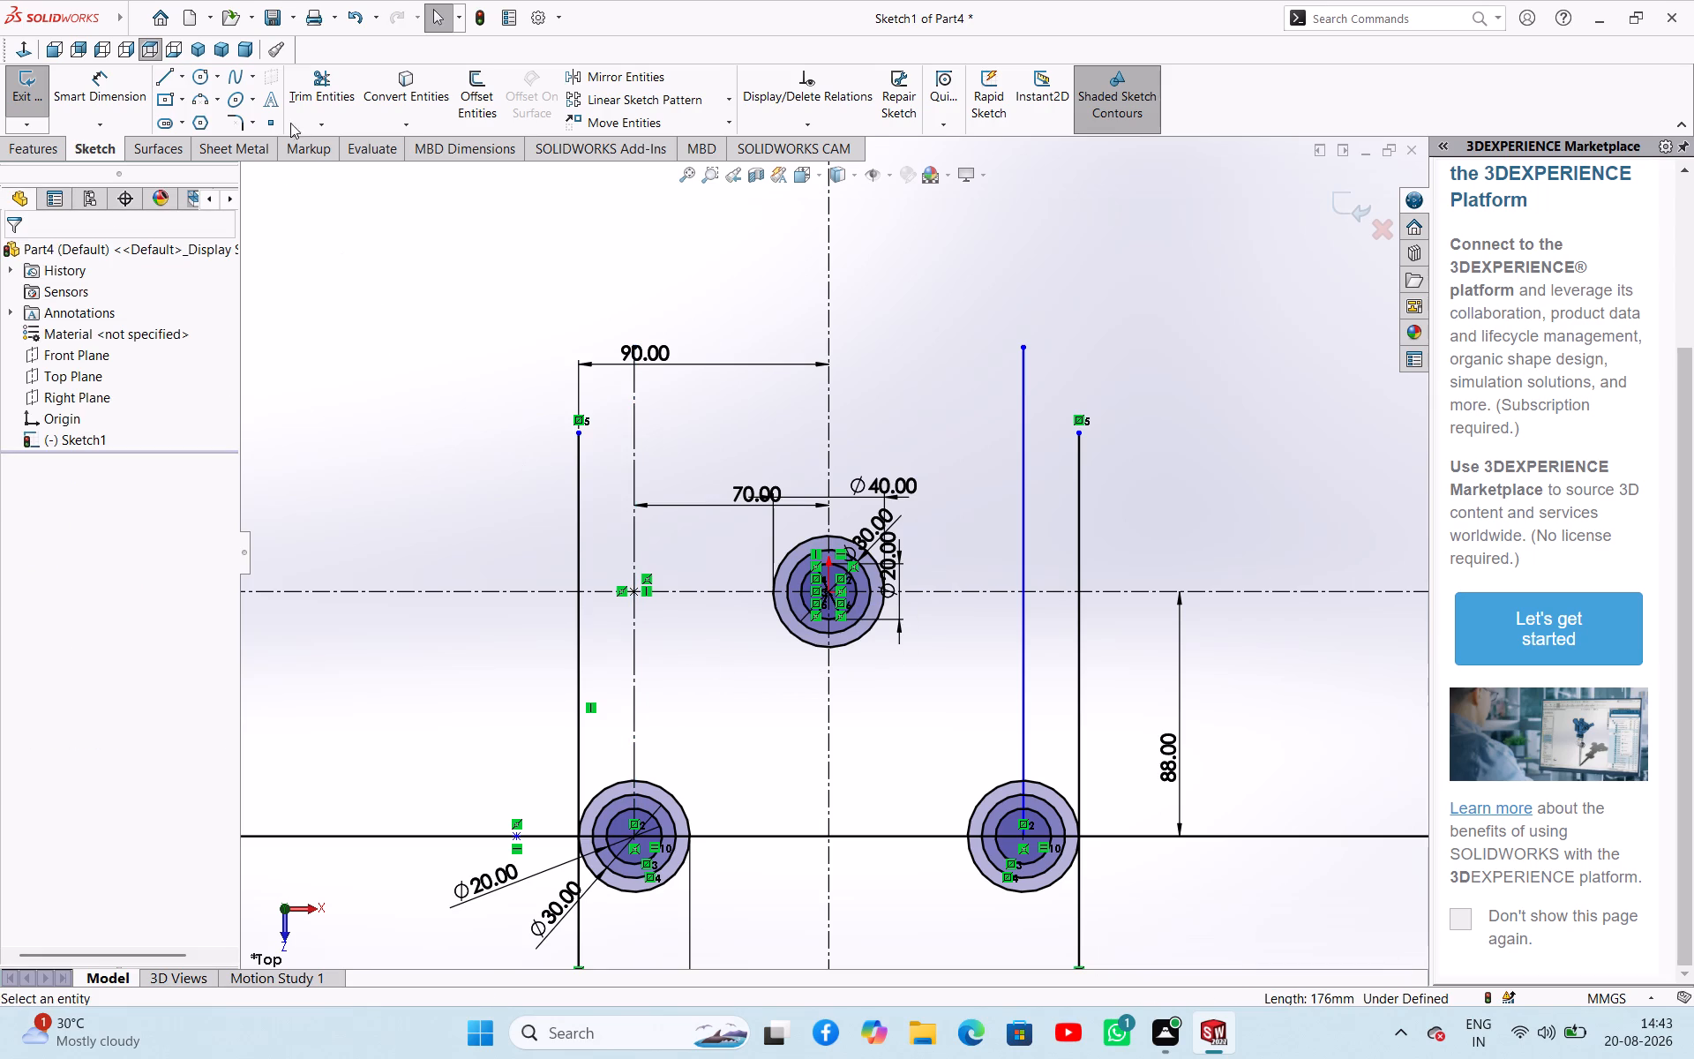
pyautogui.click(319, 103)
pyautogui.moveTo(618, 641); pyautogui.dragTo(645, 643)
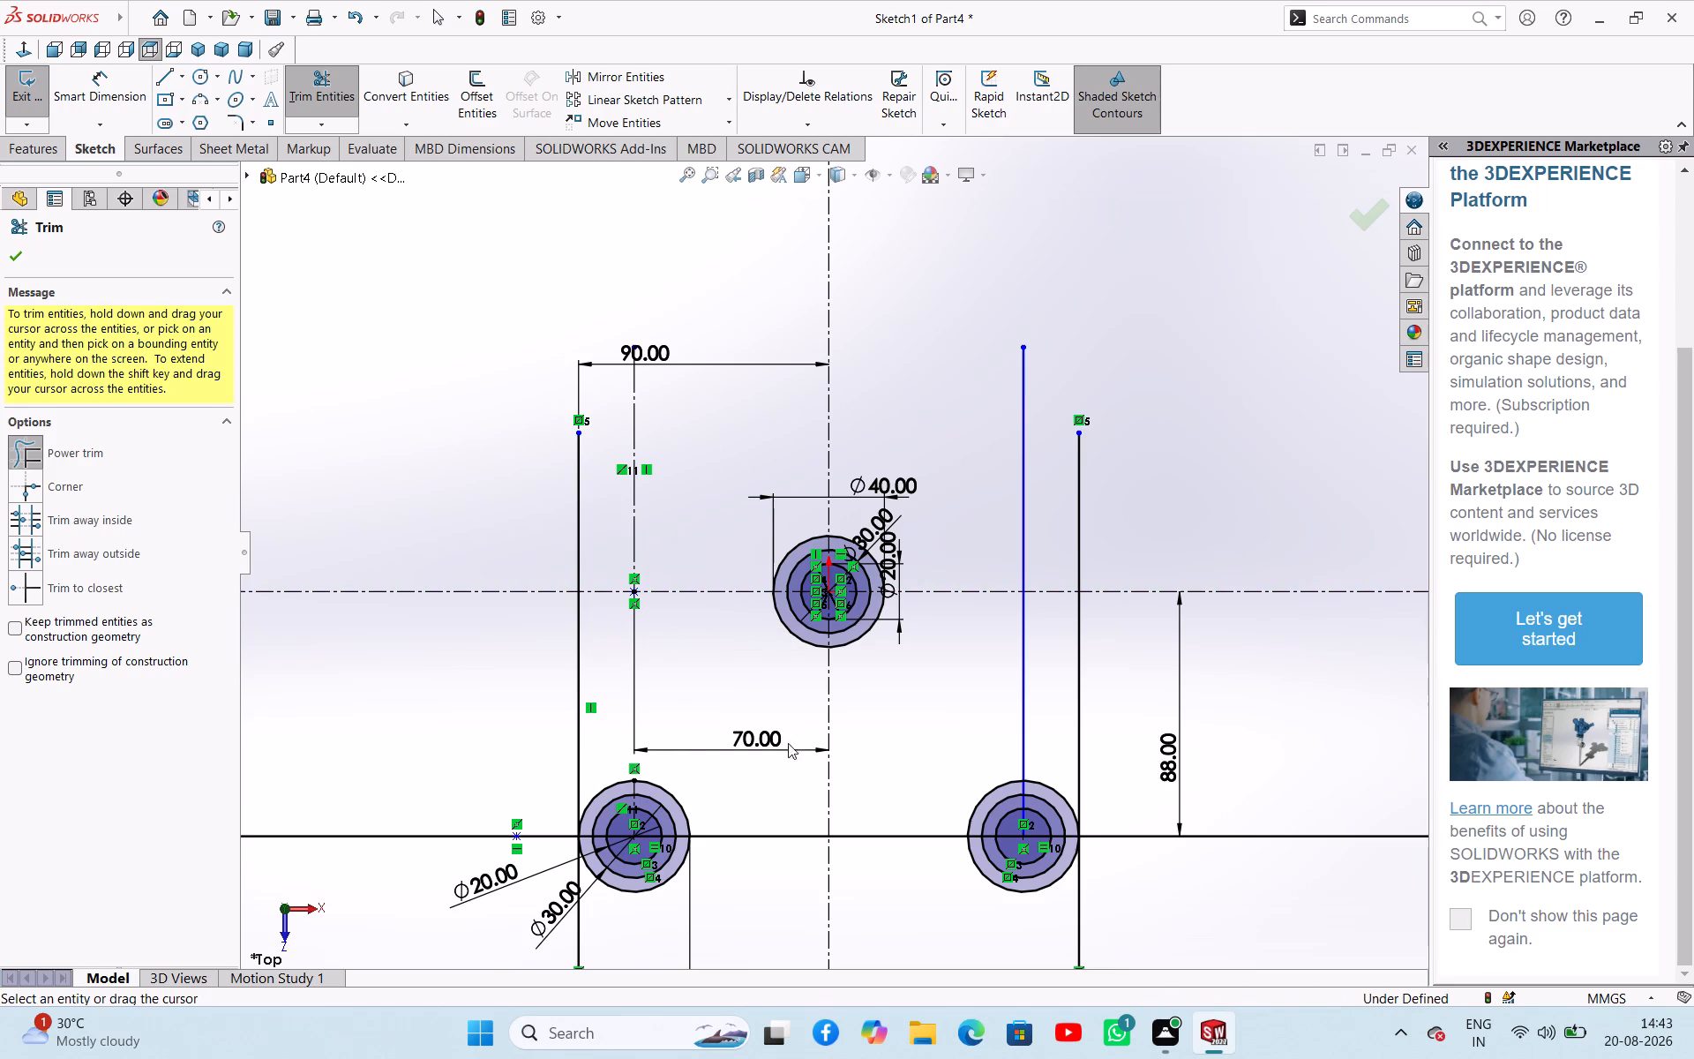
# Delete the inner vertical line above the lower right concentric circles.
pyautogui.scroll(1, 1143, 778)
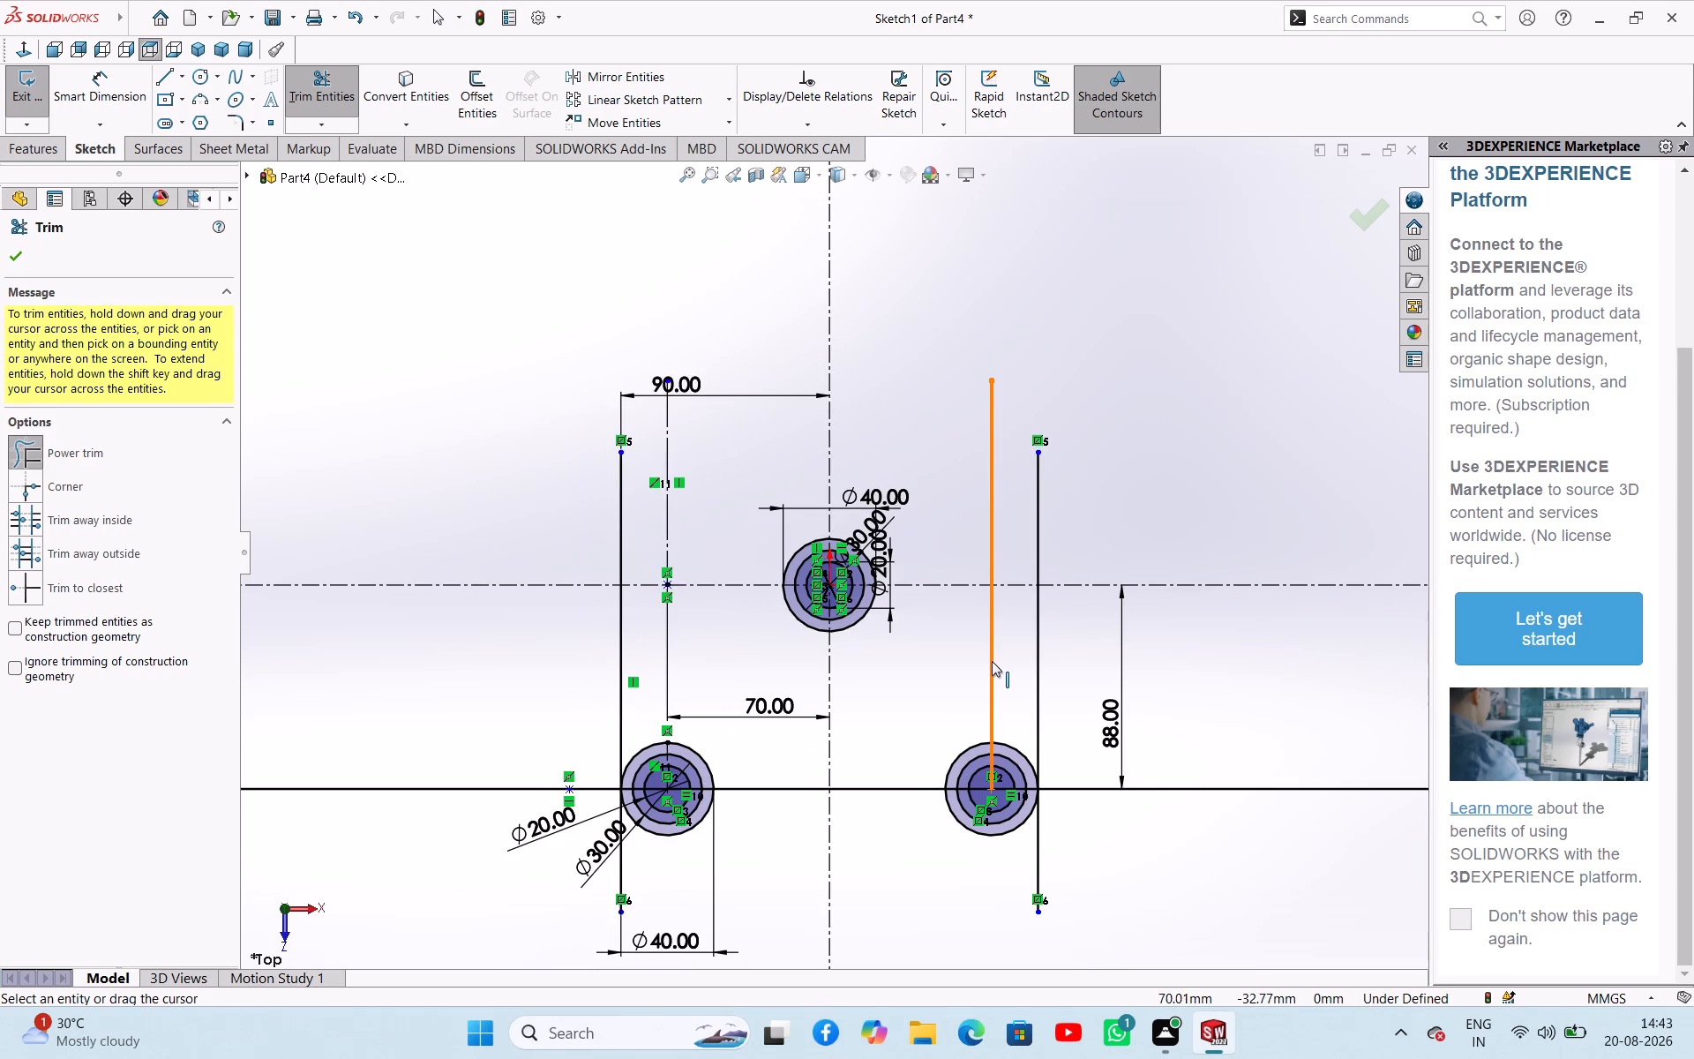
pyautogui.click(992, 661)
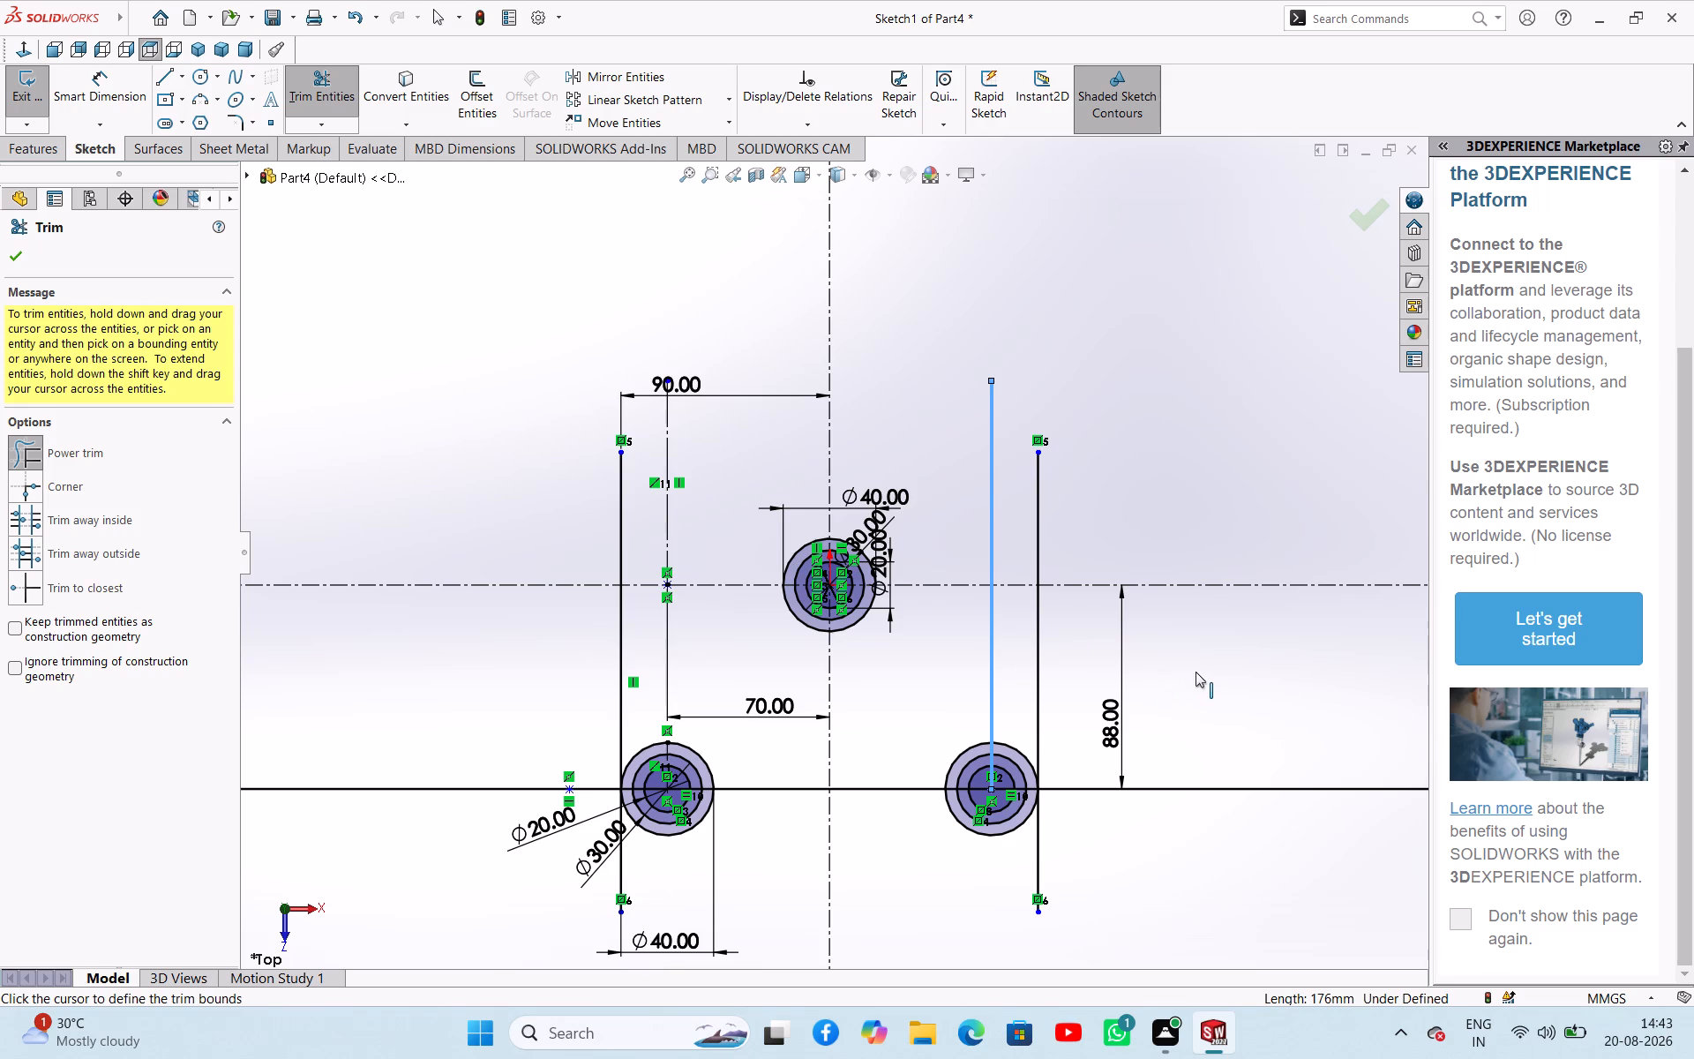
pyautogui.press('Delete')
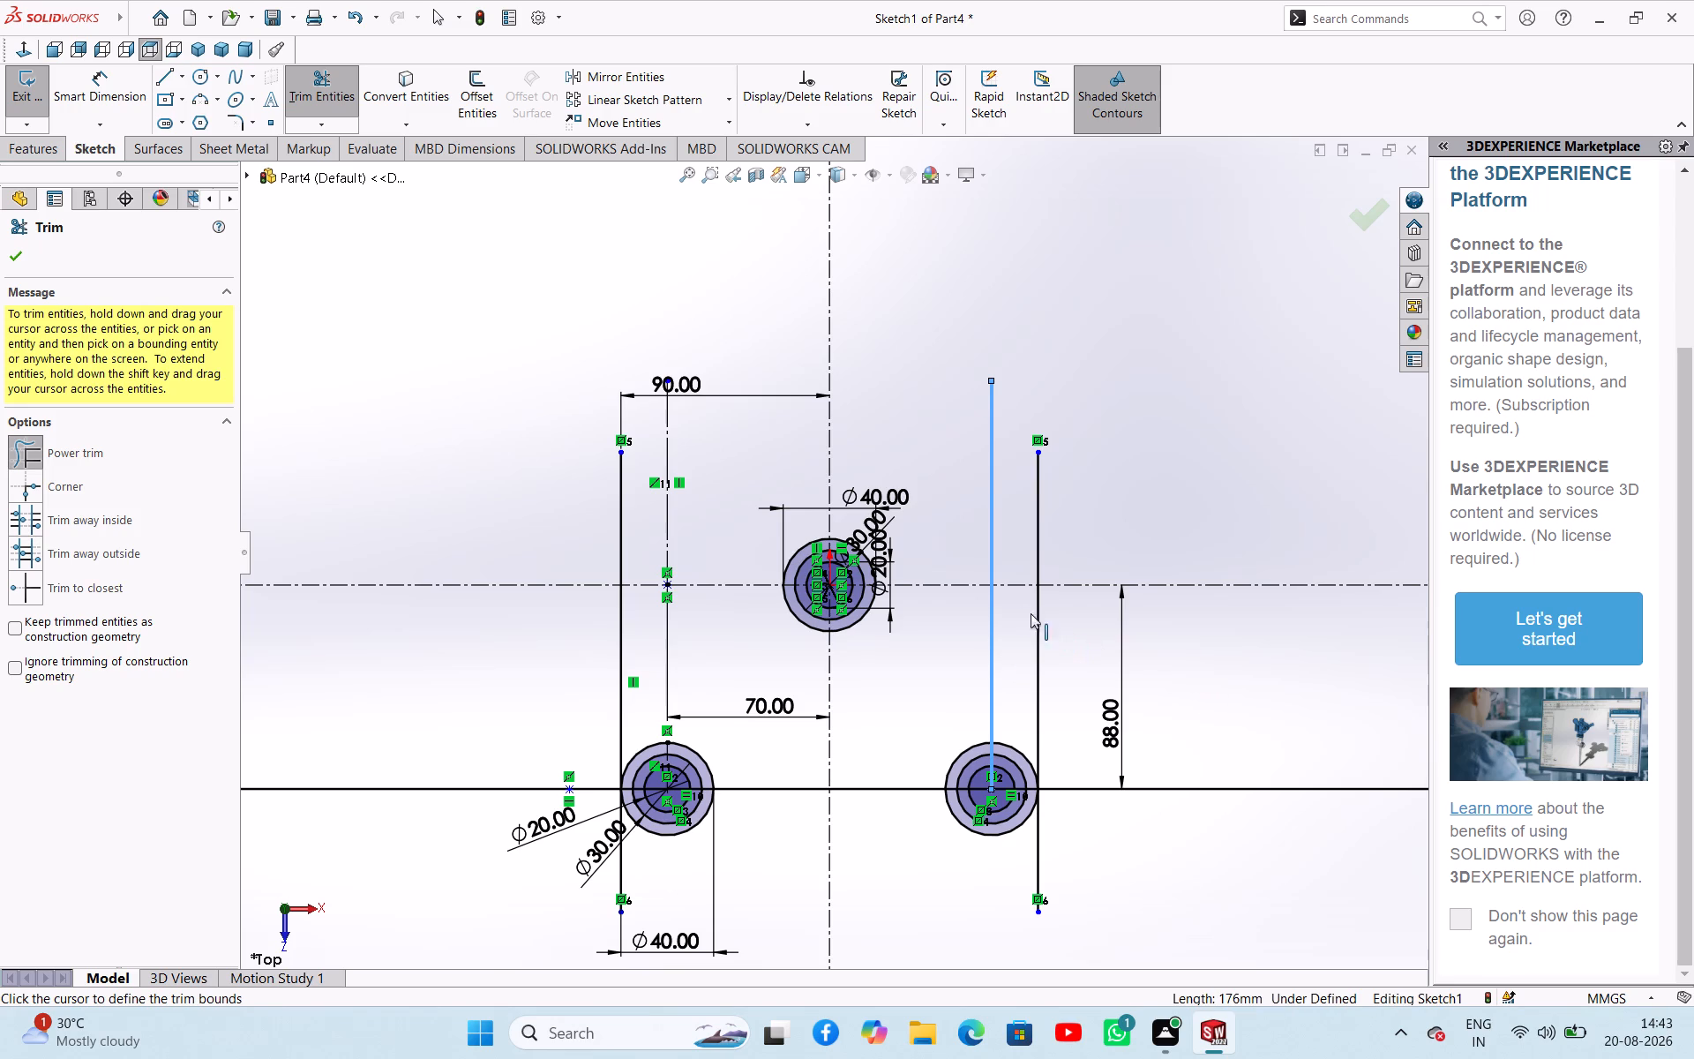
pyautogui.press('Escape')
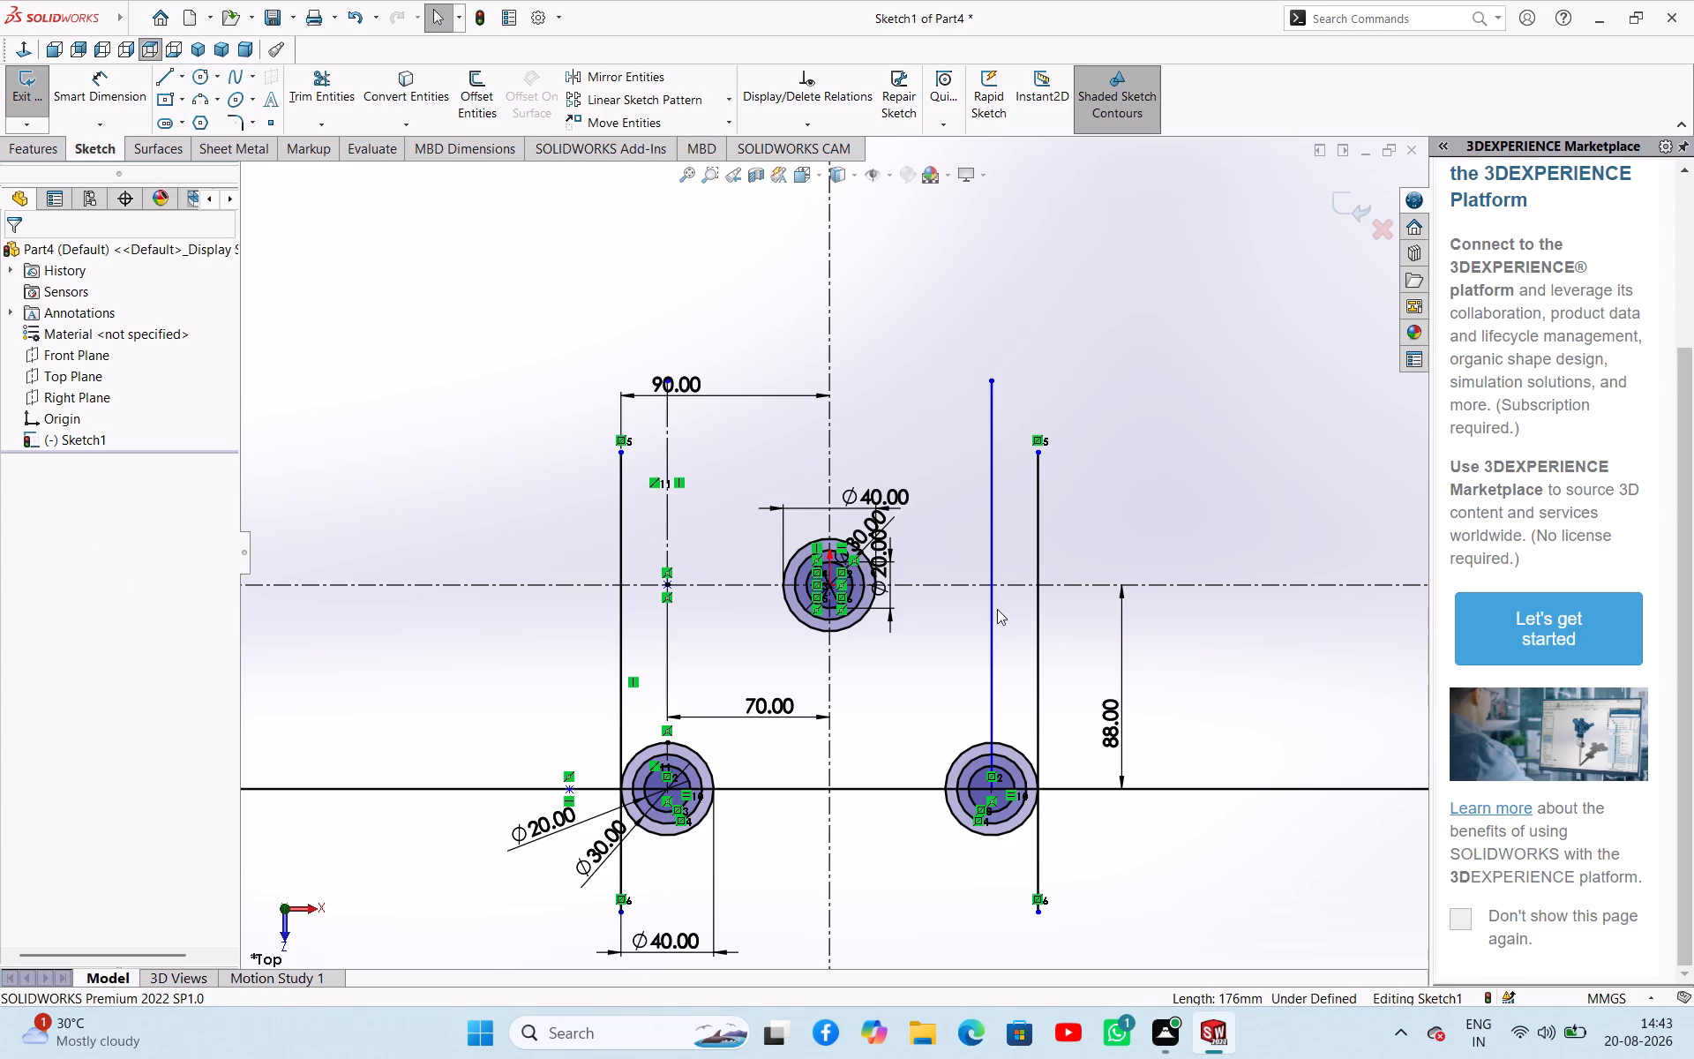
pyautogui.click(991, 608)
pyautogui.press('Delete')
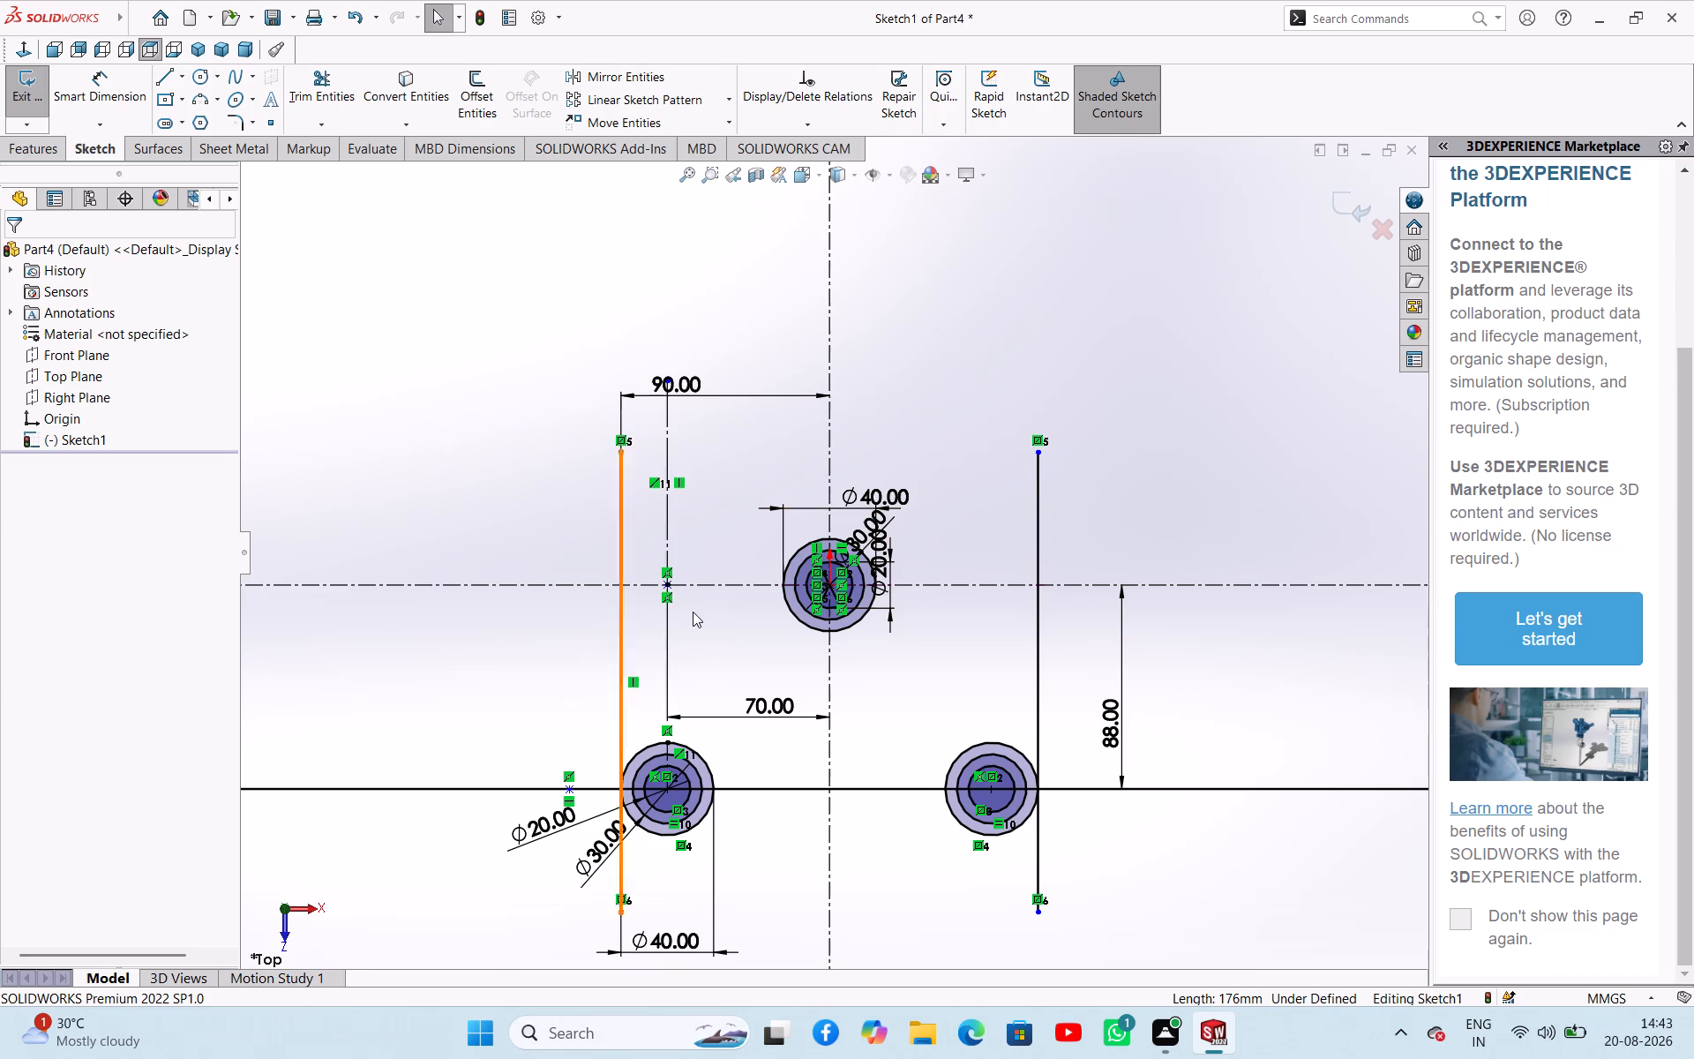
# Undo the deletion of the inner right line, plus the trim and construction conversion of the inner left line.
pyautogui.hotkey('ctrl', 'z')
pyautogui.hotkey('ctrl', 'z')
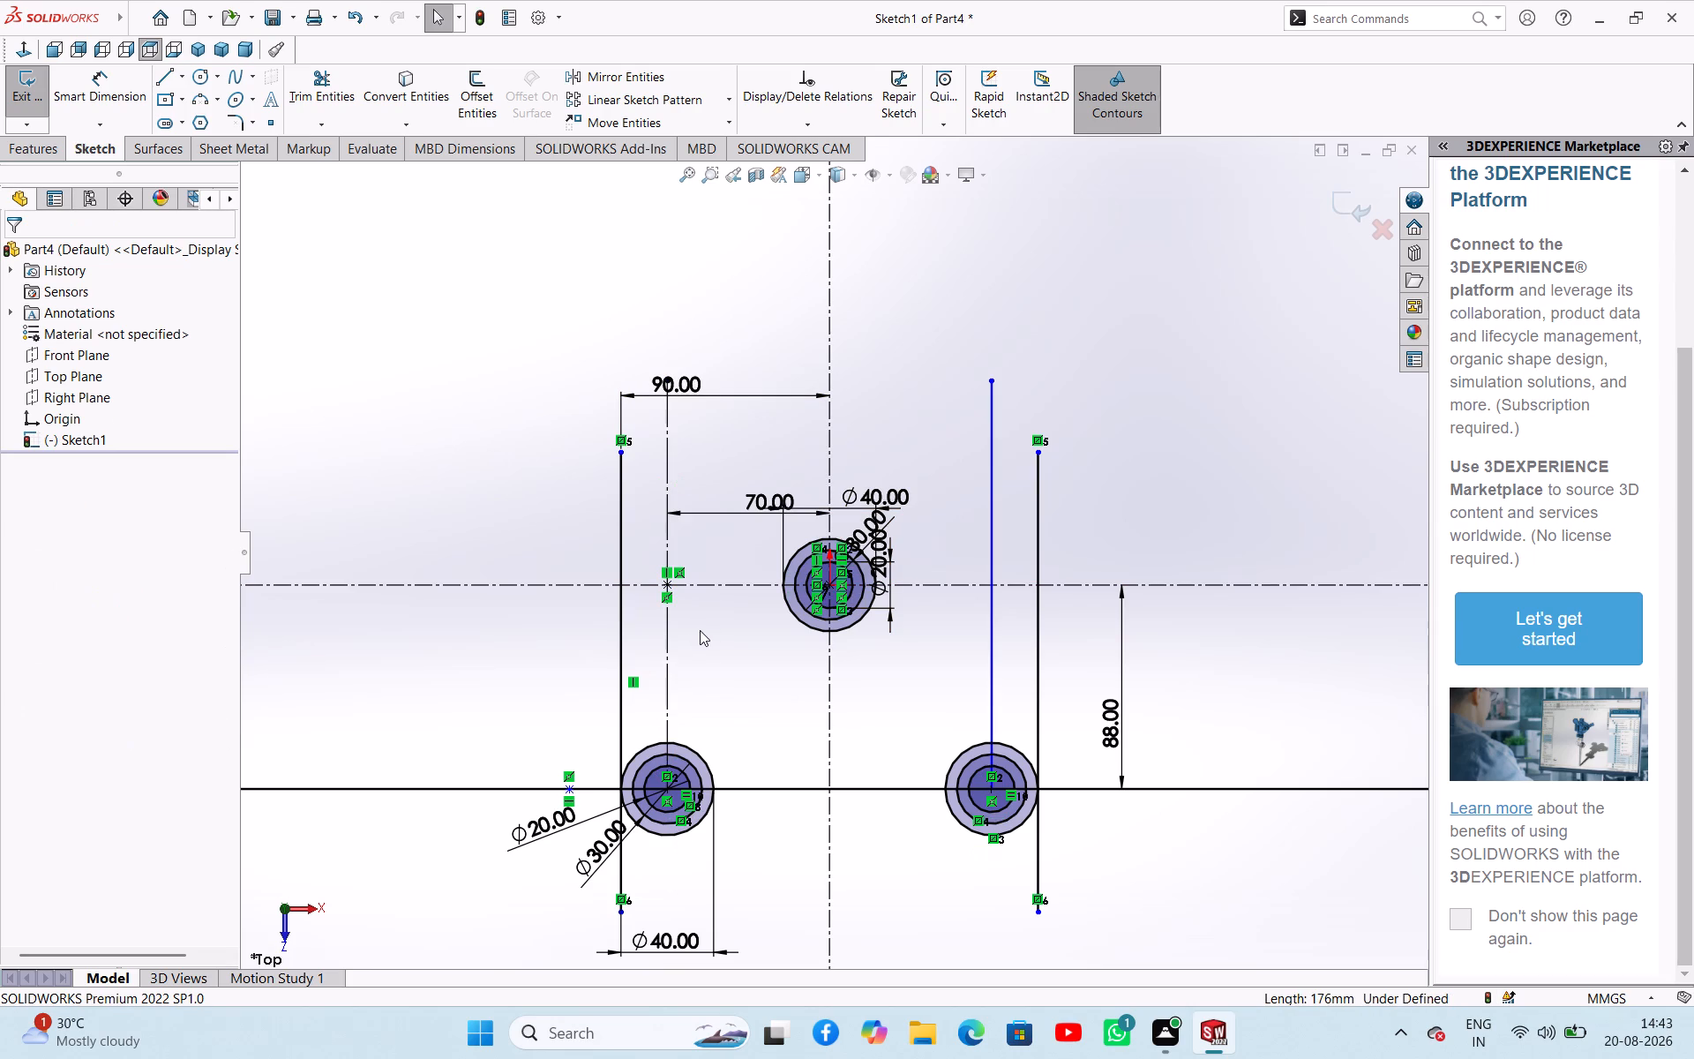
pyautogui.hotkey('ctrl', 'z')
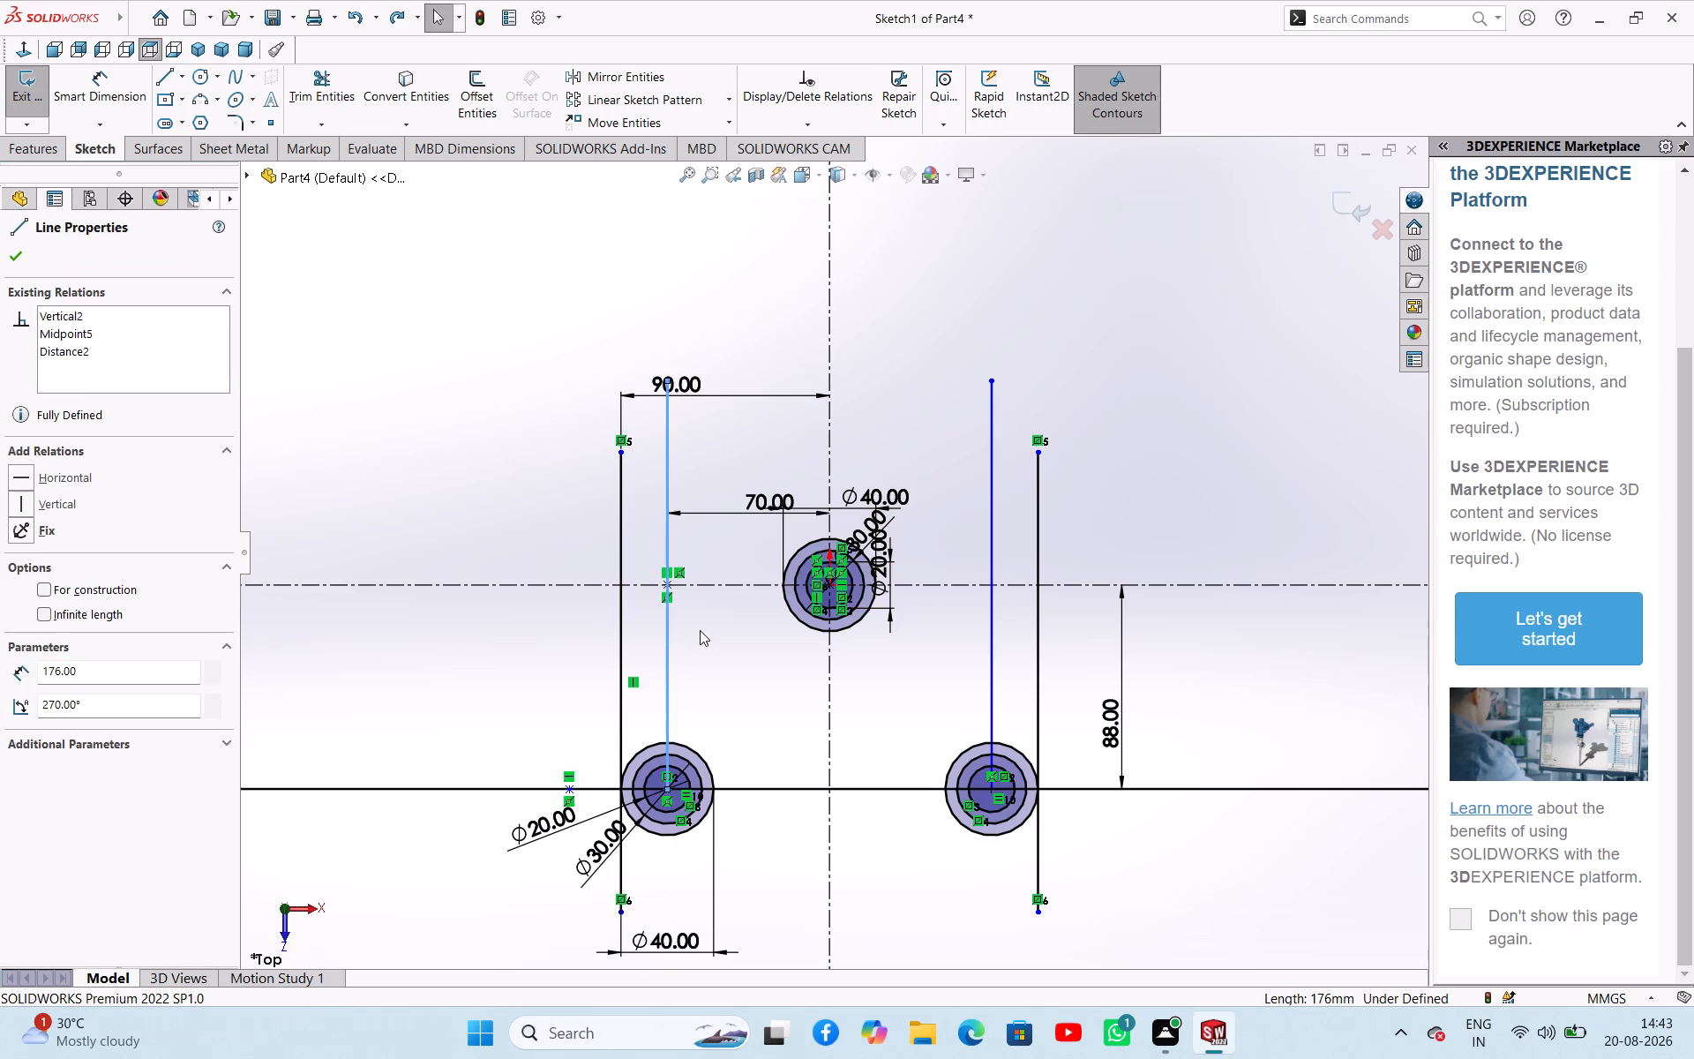
# Trim away the portion of the outer left vertical line above the horizontal centreline.
pyautogui.click(469, 488)
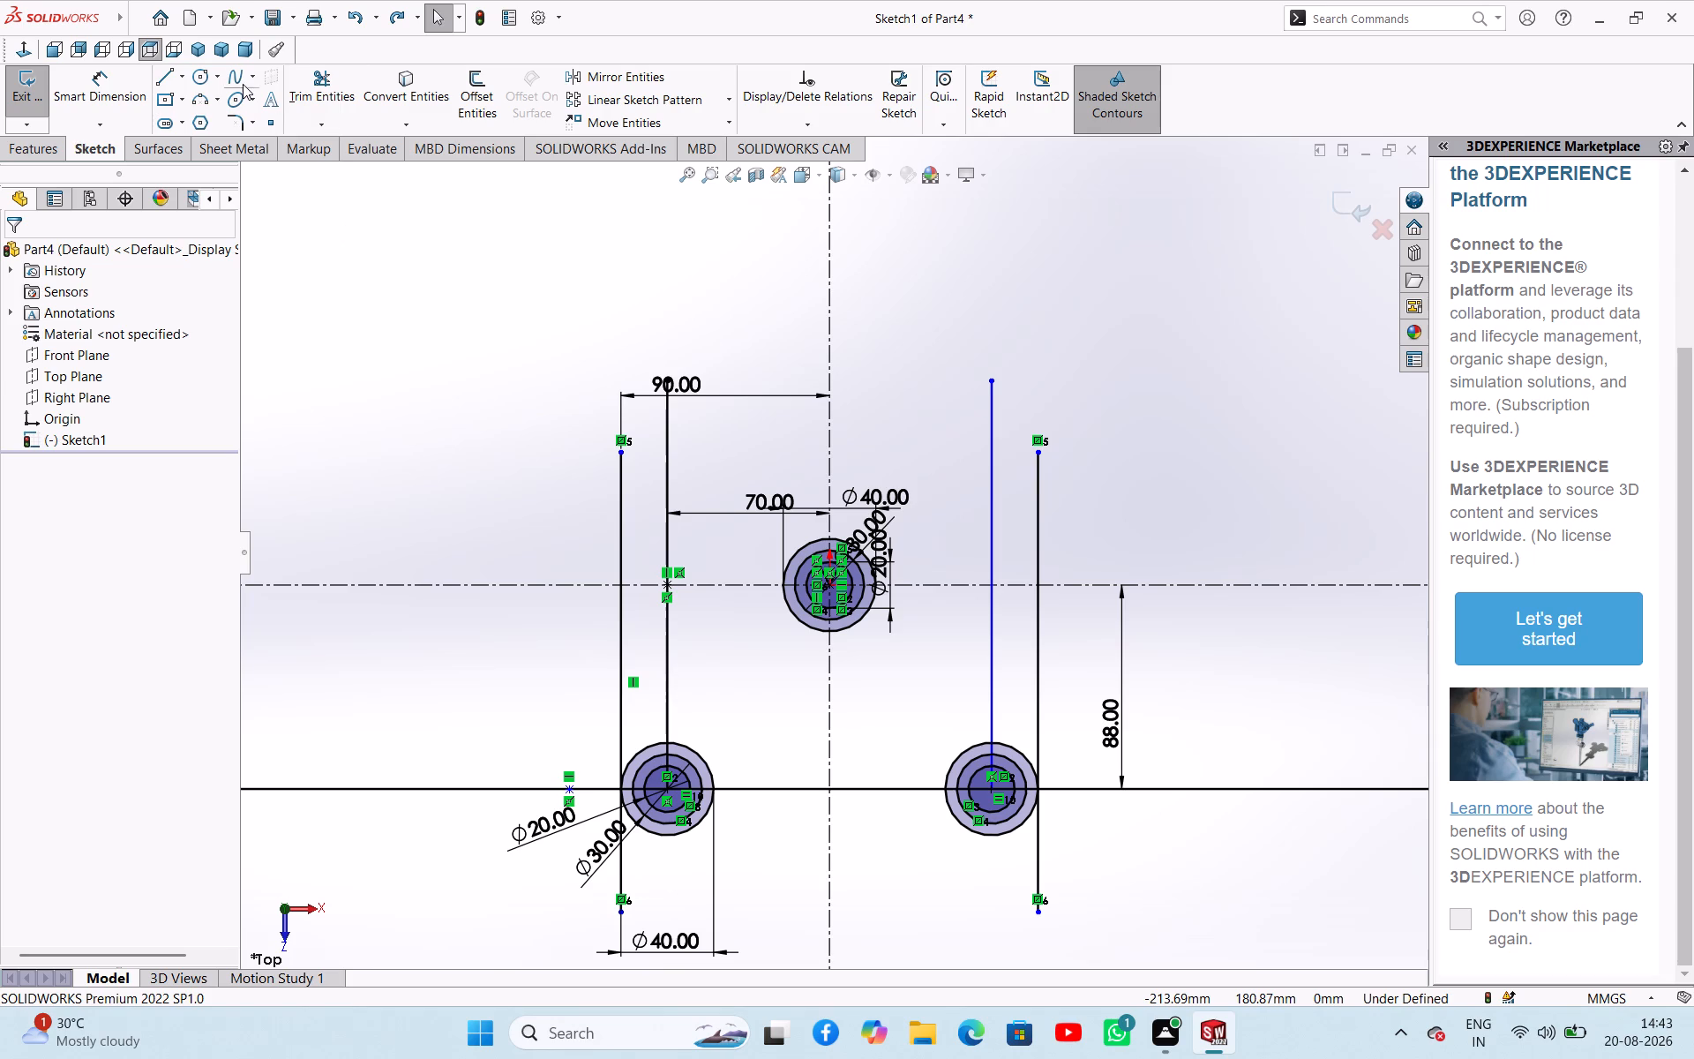
pyautogui.click(160, 78)
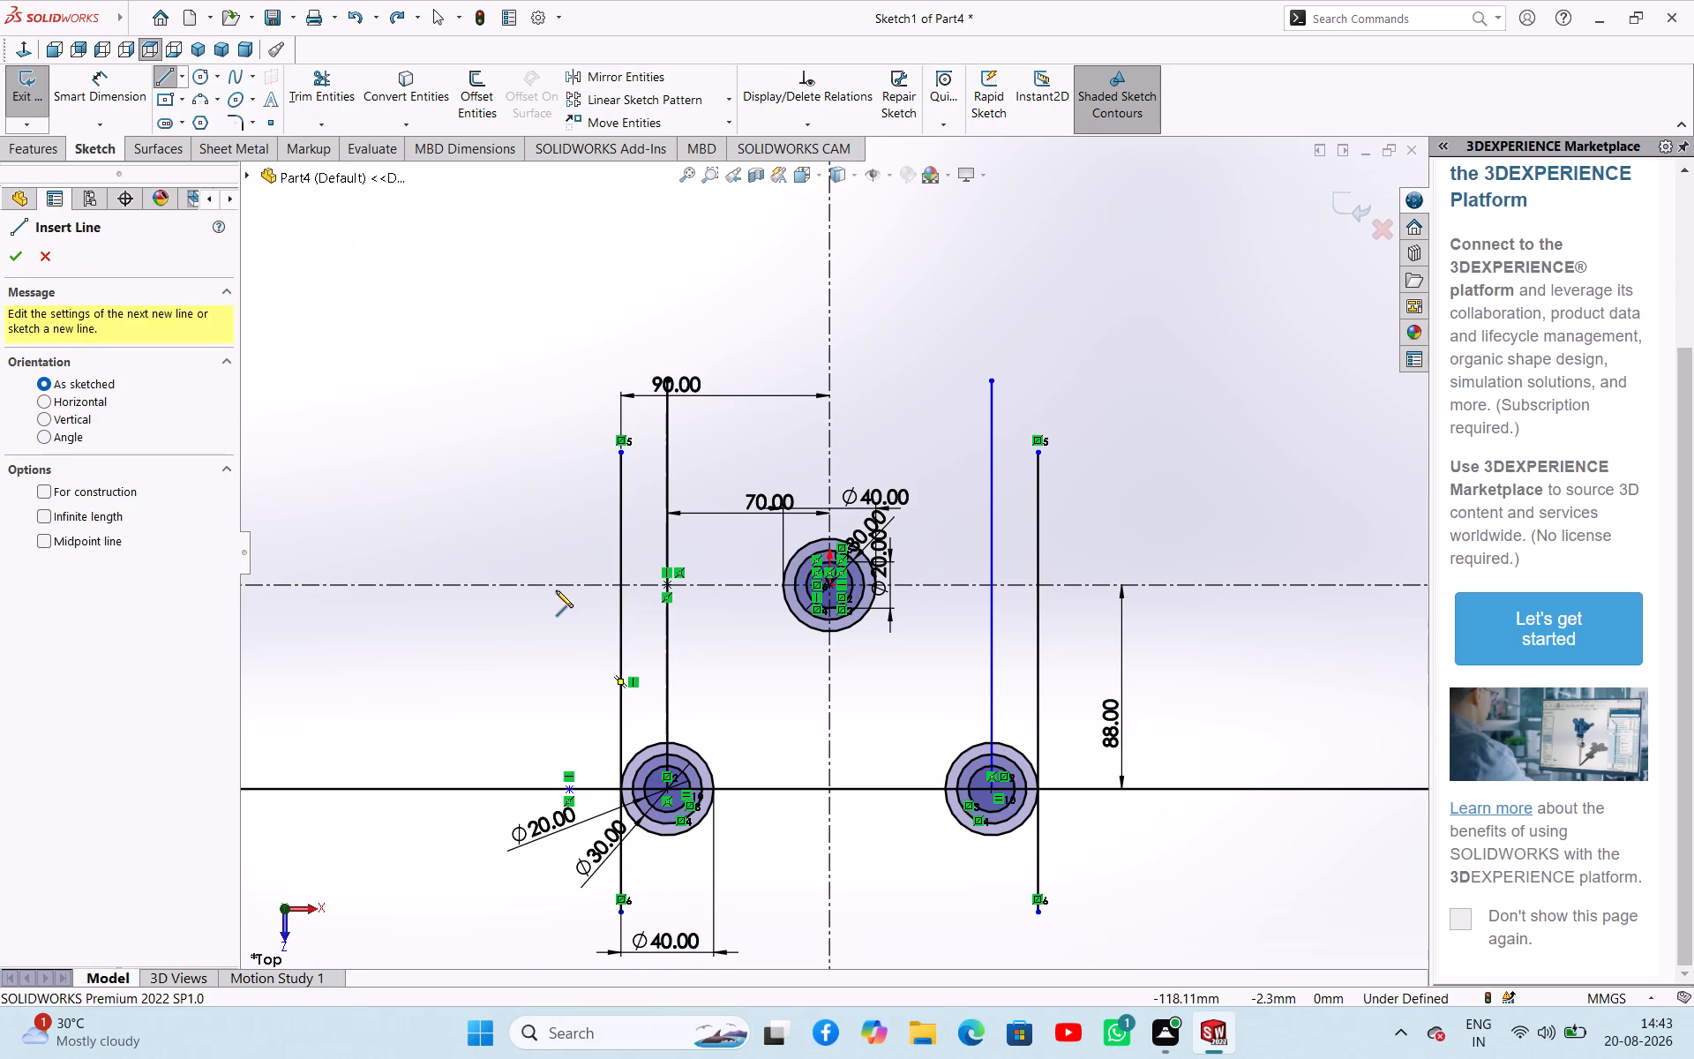
pyautogui.press('Escape')
pyautogui.click(315, 101)
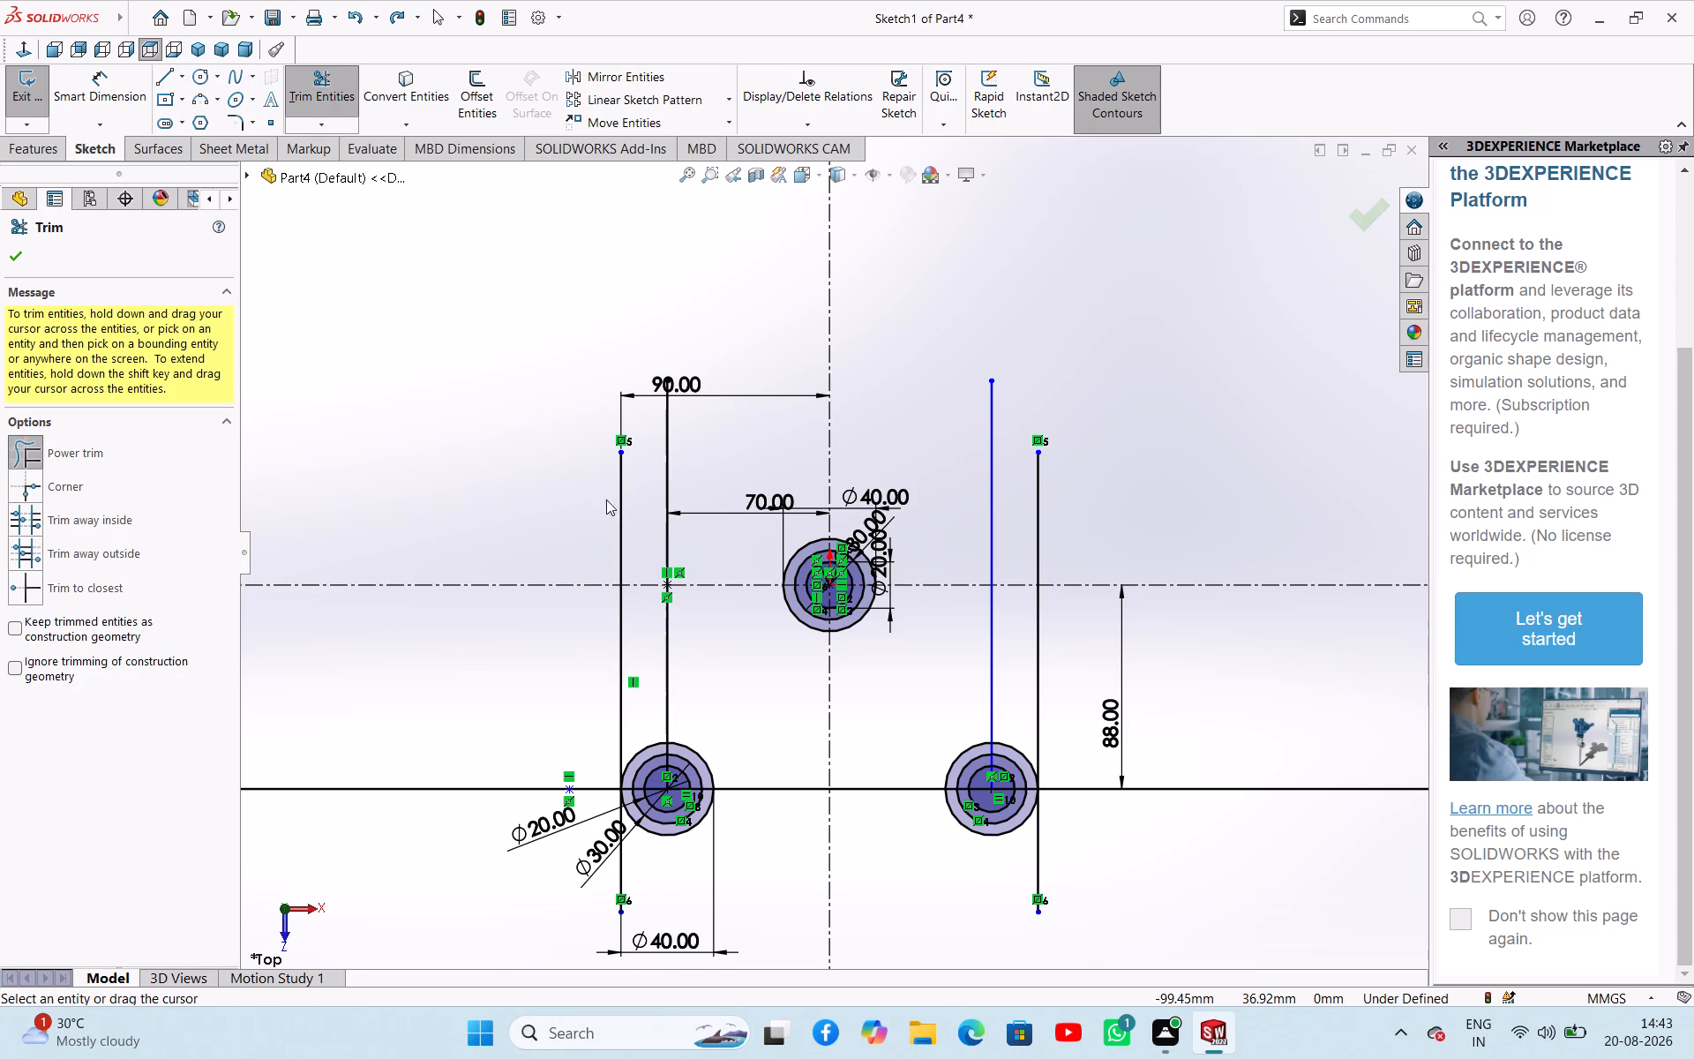
pyautogui.moveTo(595, 499); pyautogui.dragTo(628, 502)
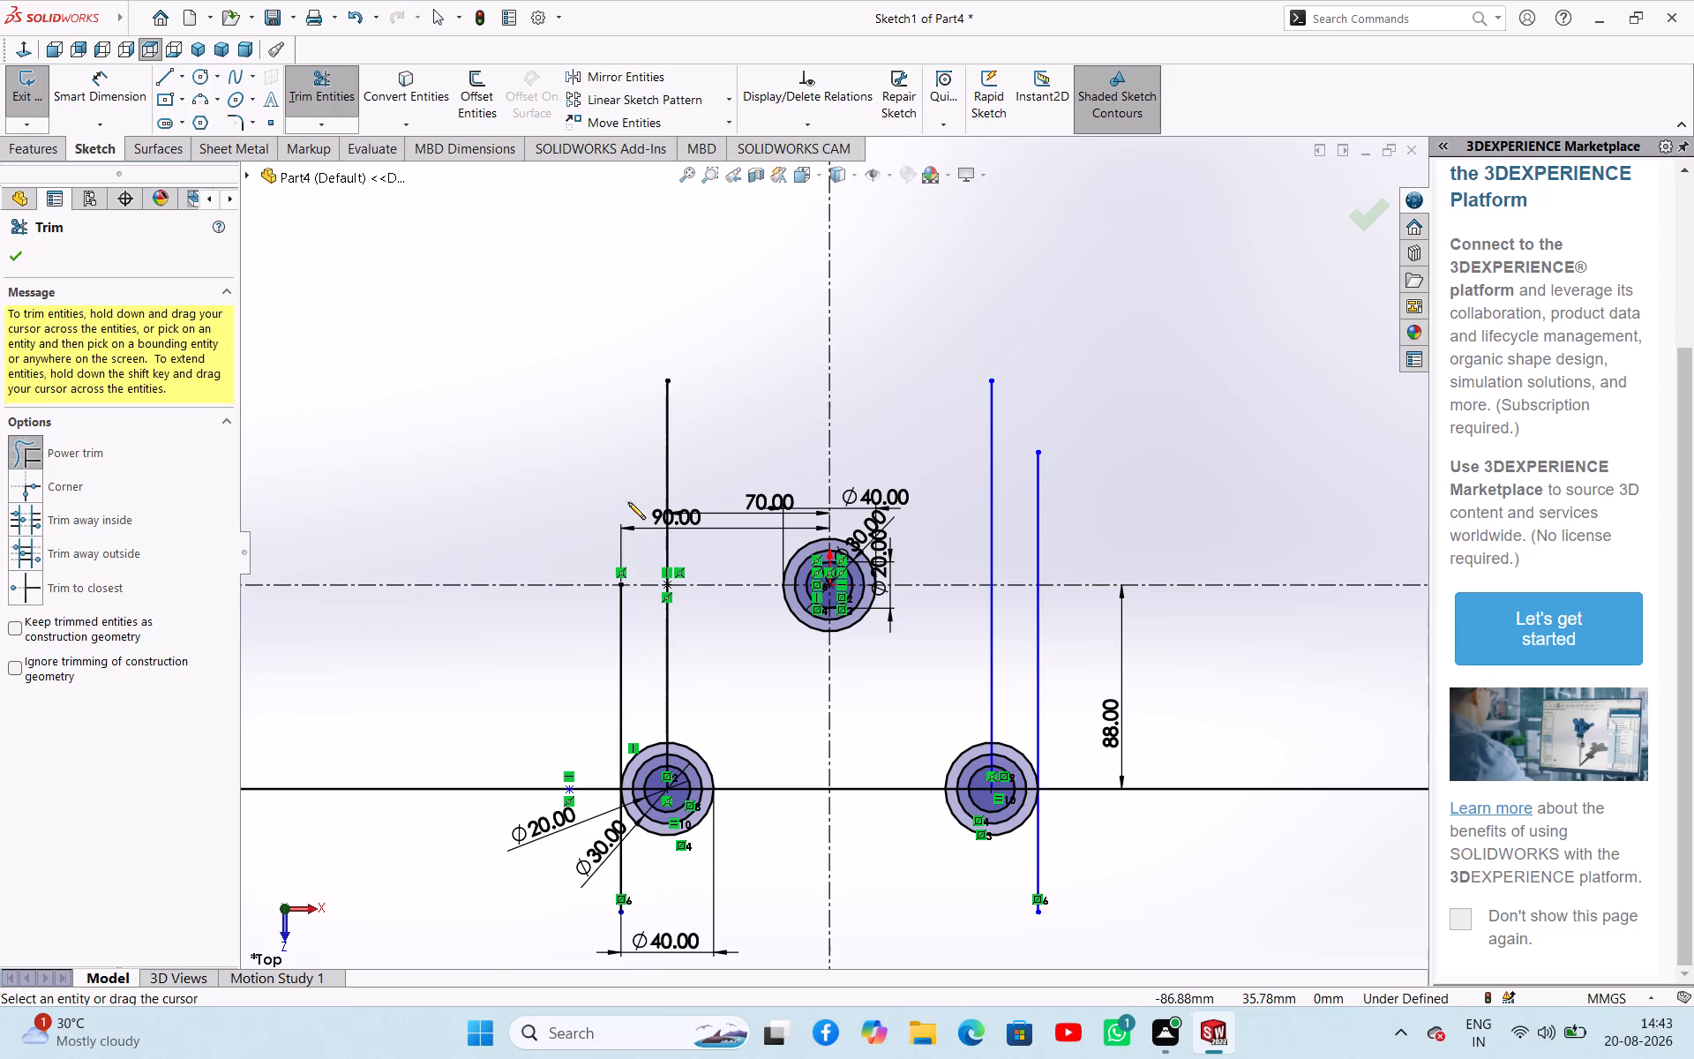
pyautogui.press('Escape')
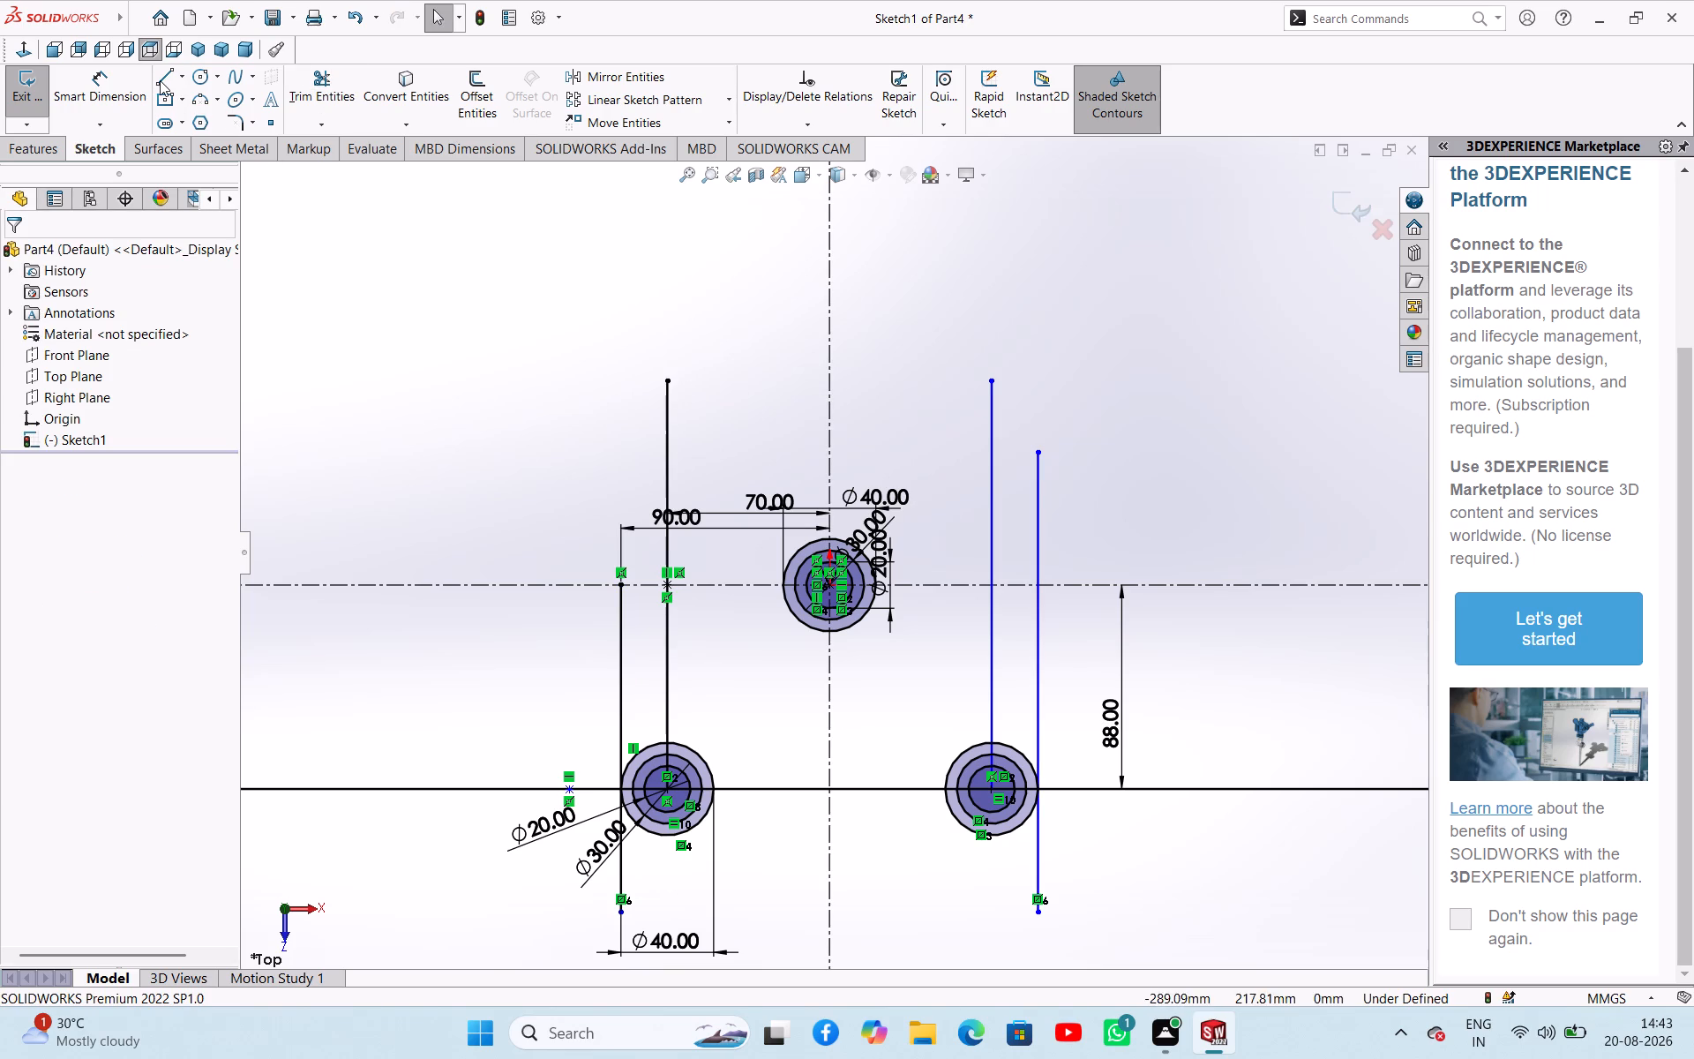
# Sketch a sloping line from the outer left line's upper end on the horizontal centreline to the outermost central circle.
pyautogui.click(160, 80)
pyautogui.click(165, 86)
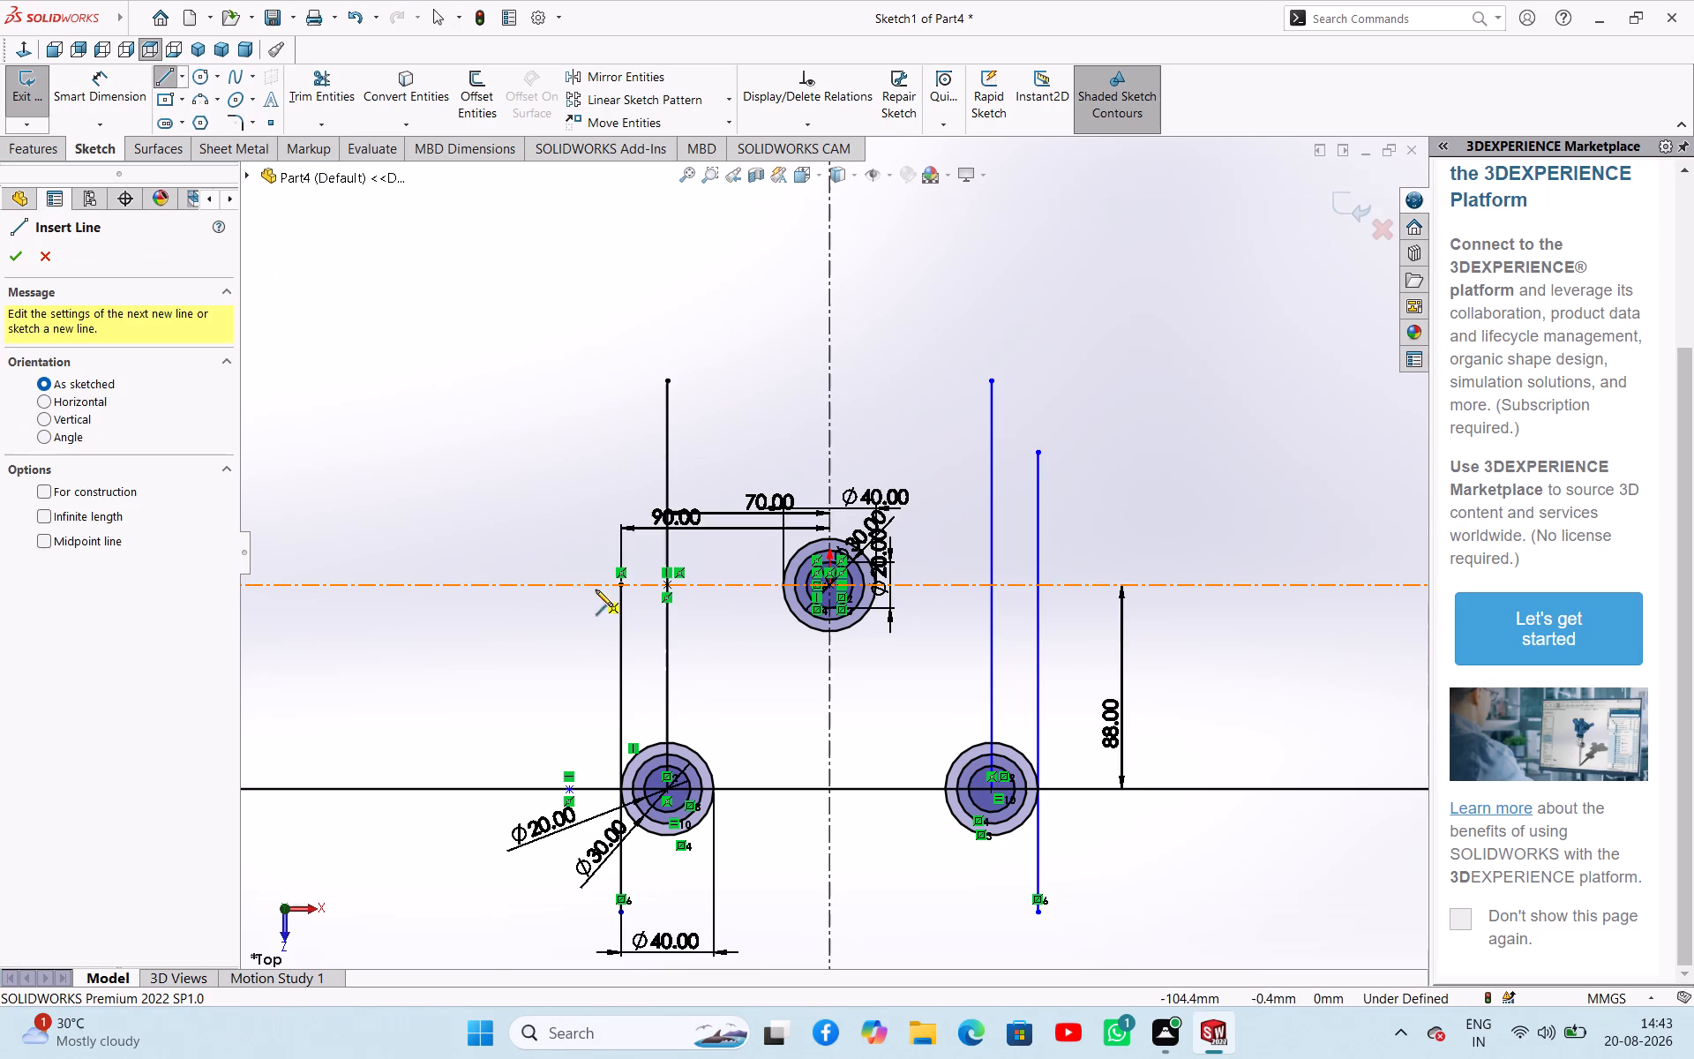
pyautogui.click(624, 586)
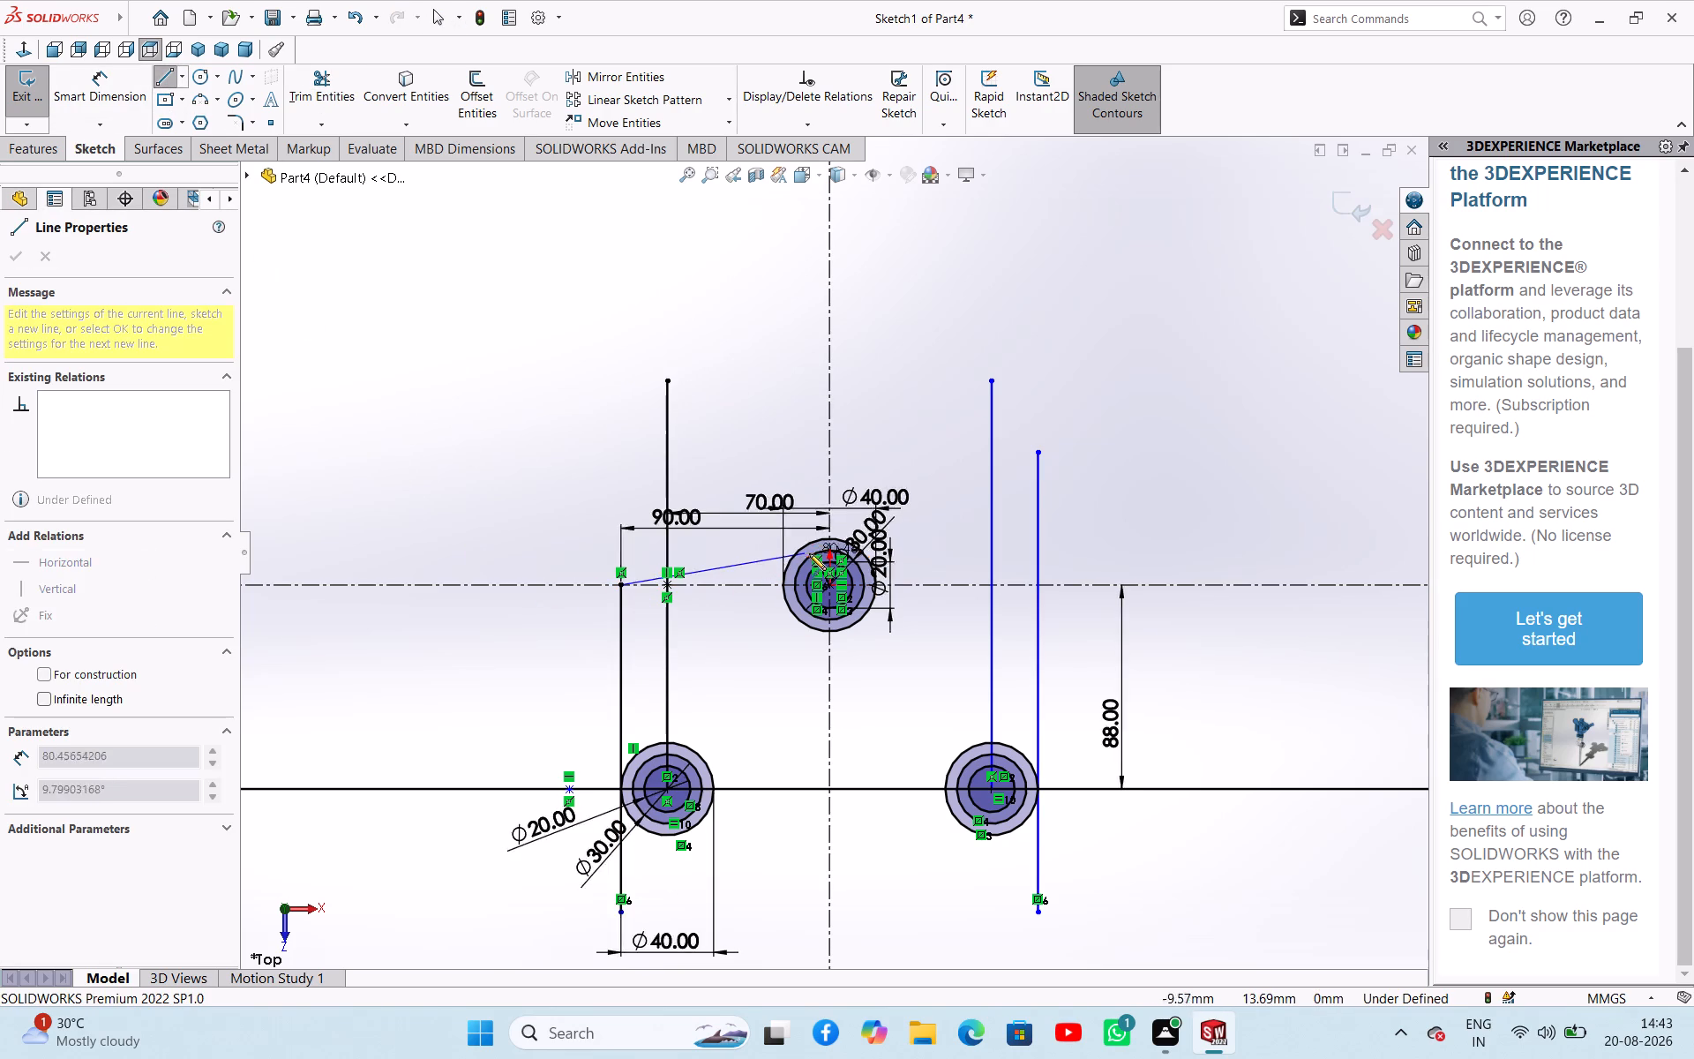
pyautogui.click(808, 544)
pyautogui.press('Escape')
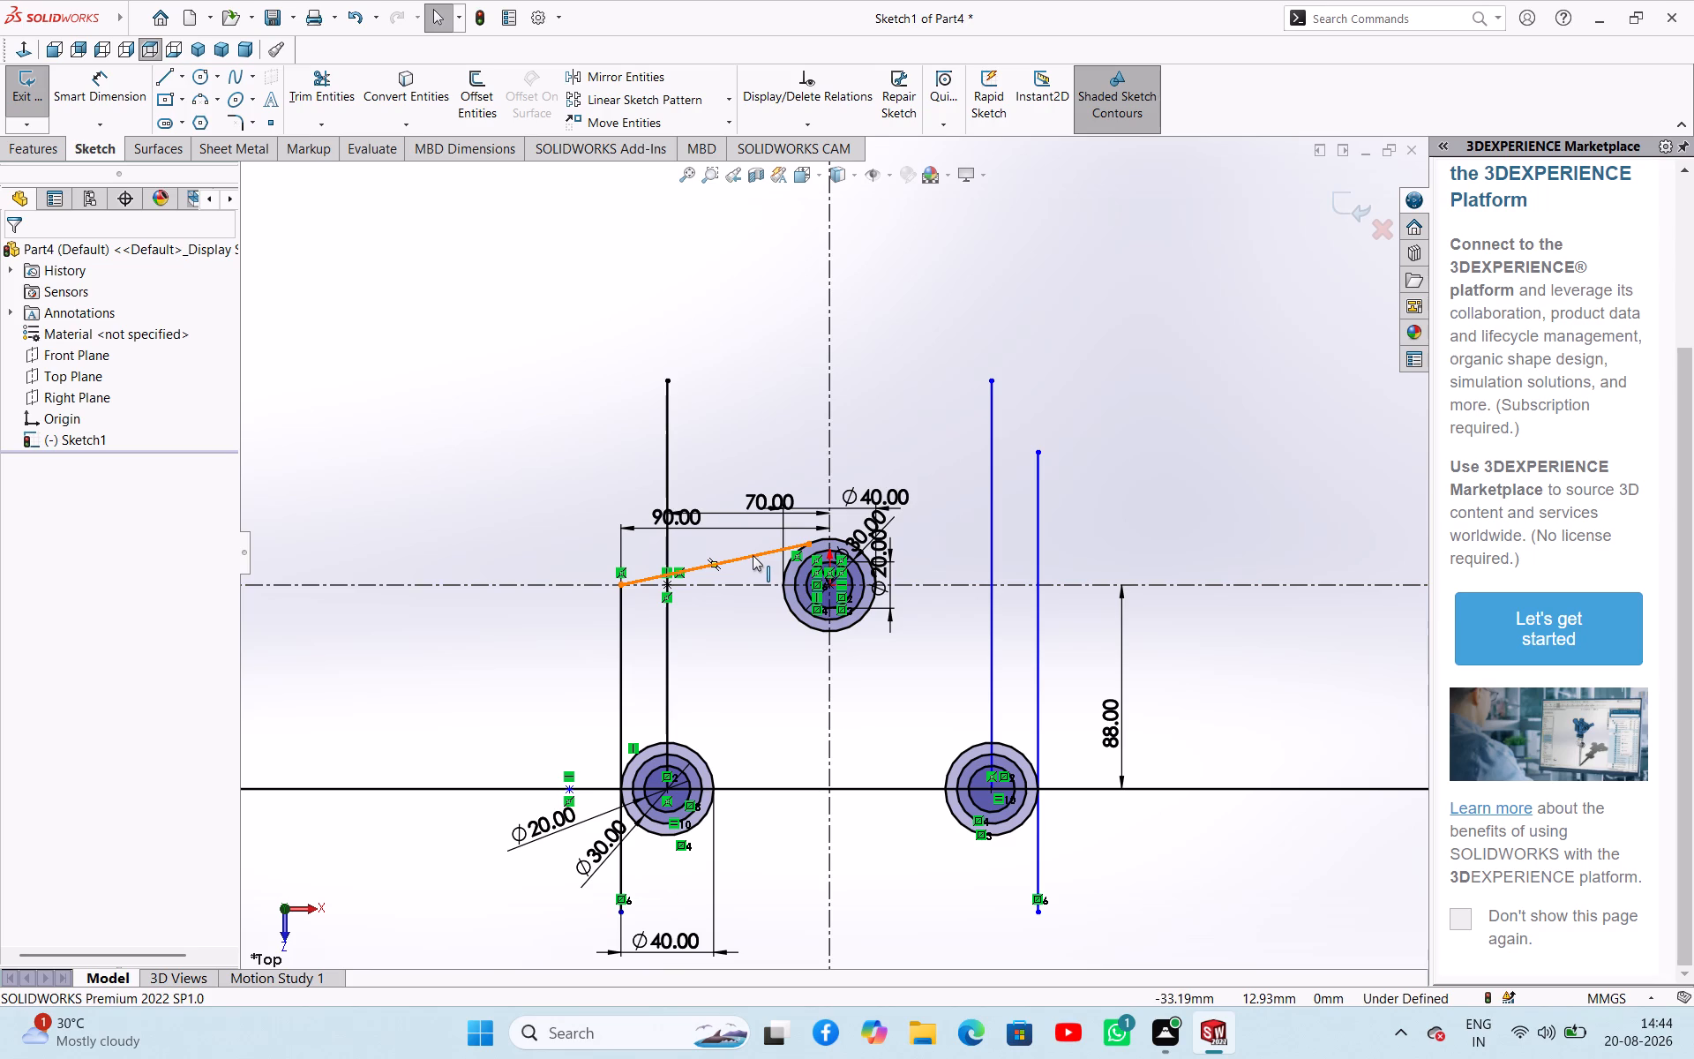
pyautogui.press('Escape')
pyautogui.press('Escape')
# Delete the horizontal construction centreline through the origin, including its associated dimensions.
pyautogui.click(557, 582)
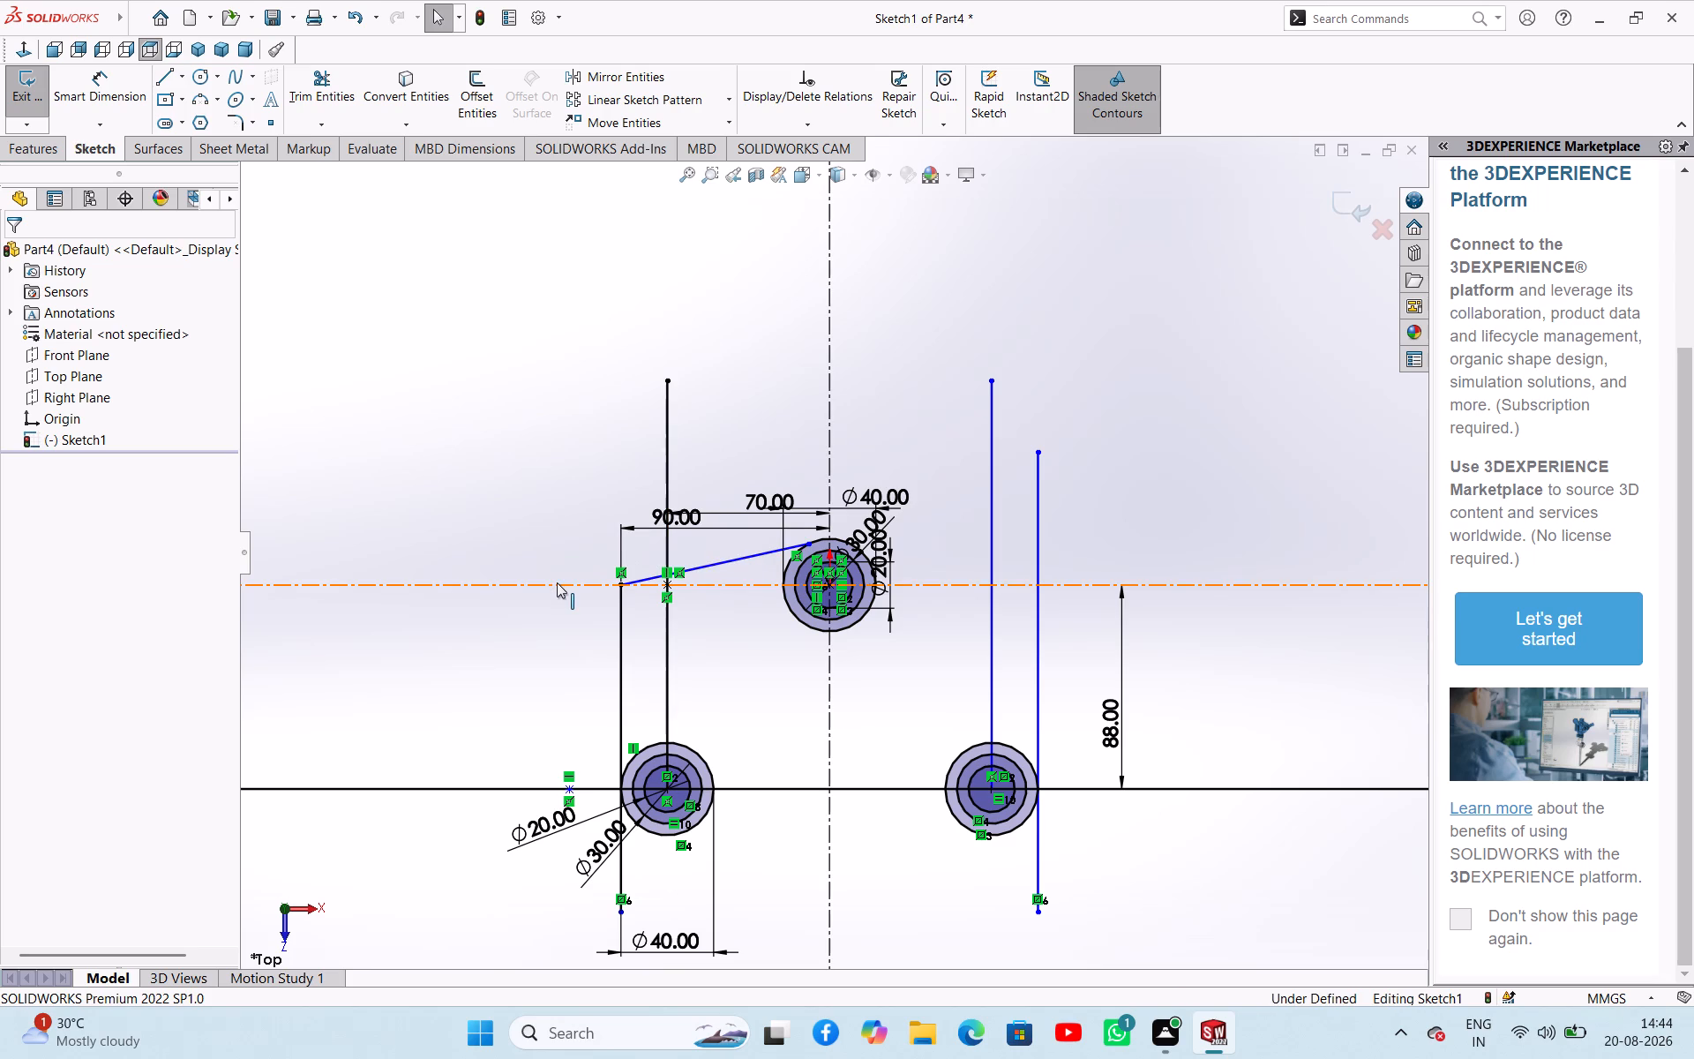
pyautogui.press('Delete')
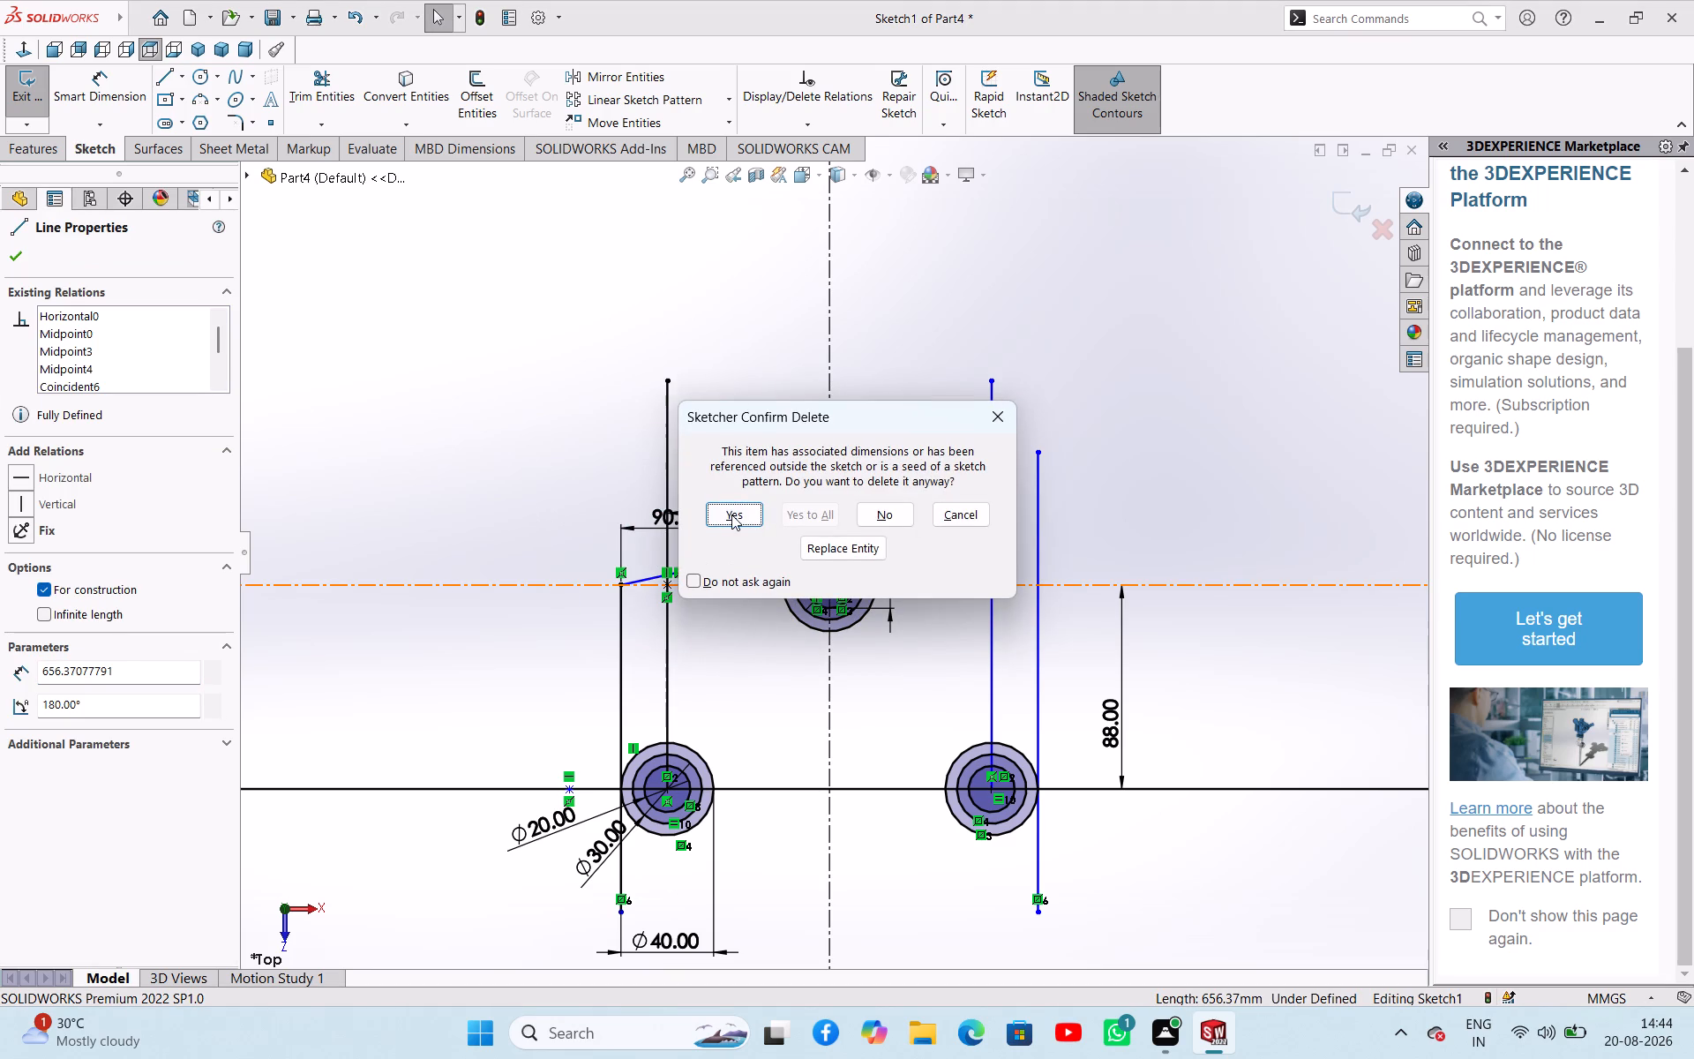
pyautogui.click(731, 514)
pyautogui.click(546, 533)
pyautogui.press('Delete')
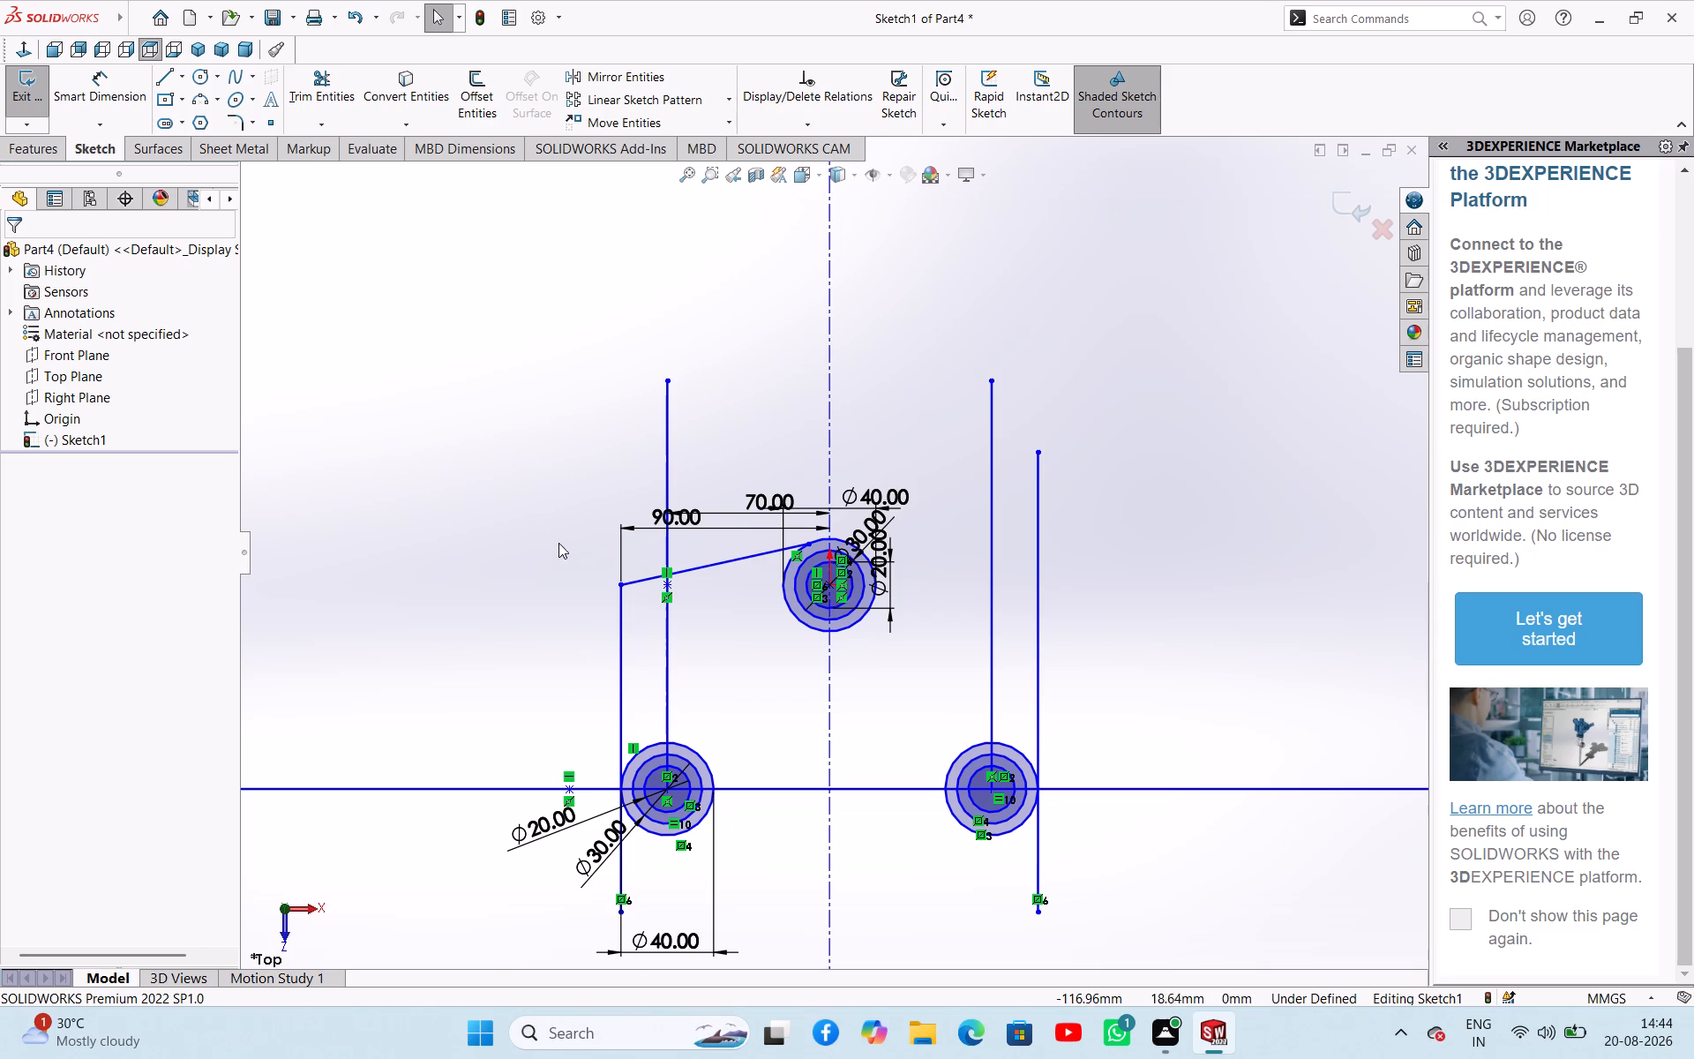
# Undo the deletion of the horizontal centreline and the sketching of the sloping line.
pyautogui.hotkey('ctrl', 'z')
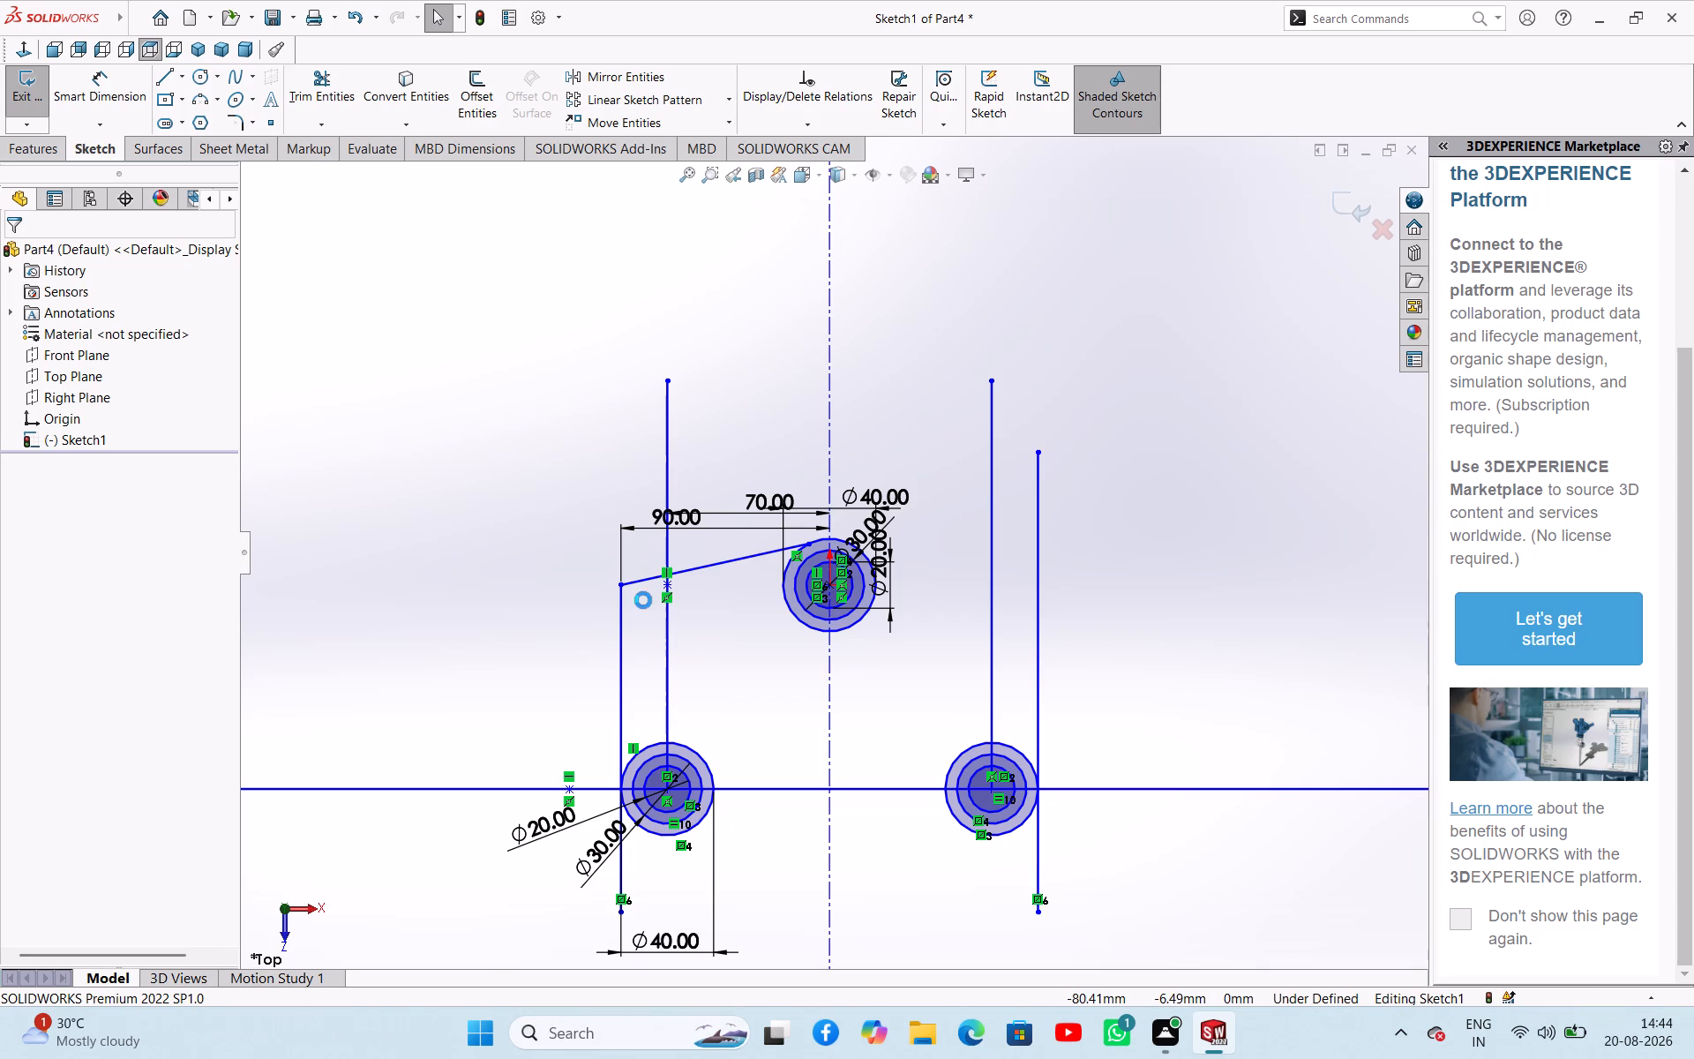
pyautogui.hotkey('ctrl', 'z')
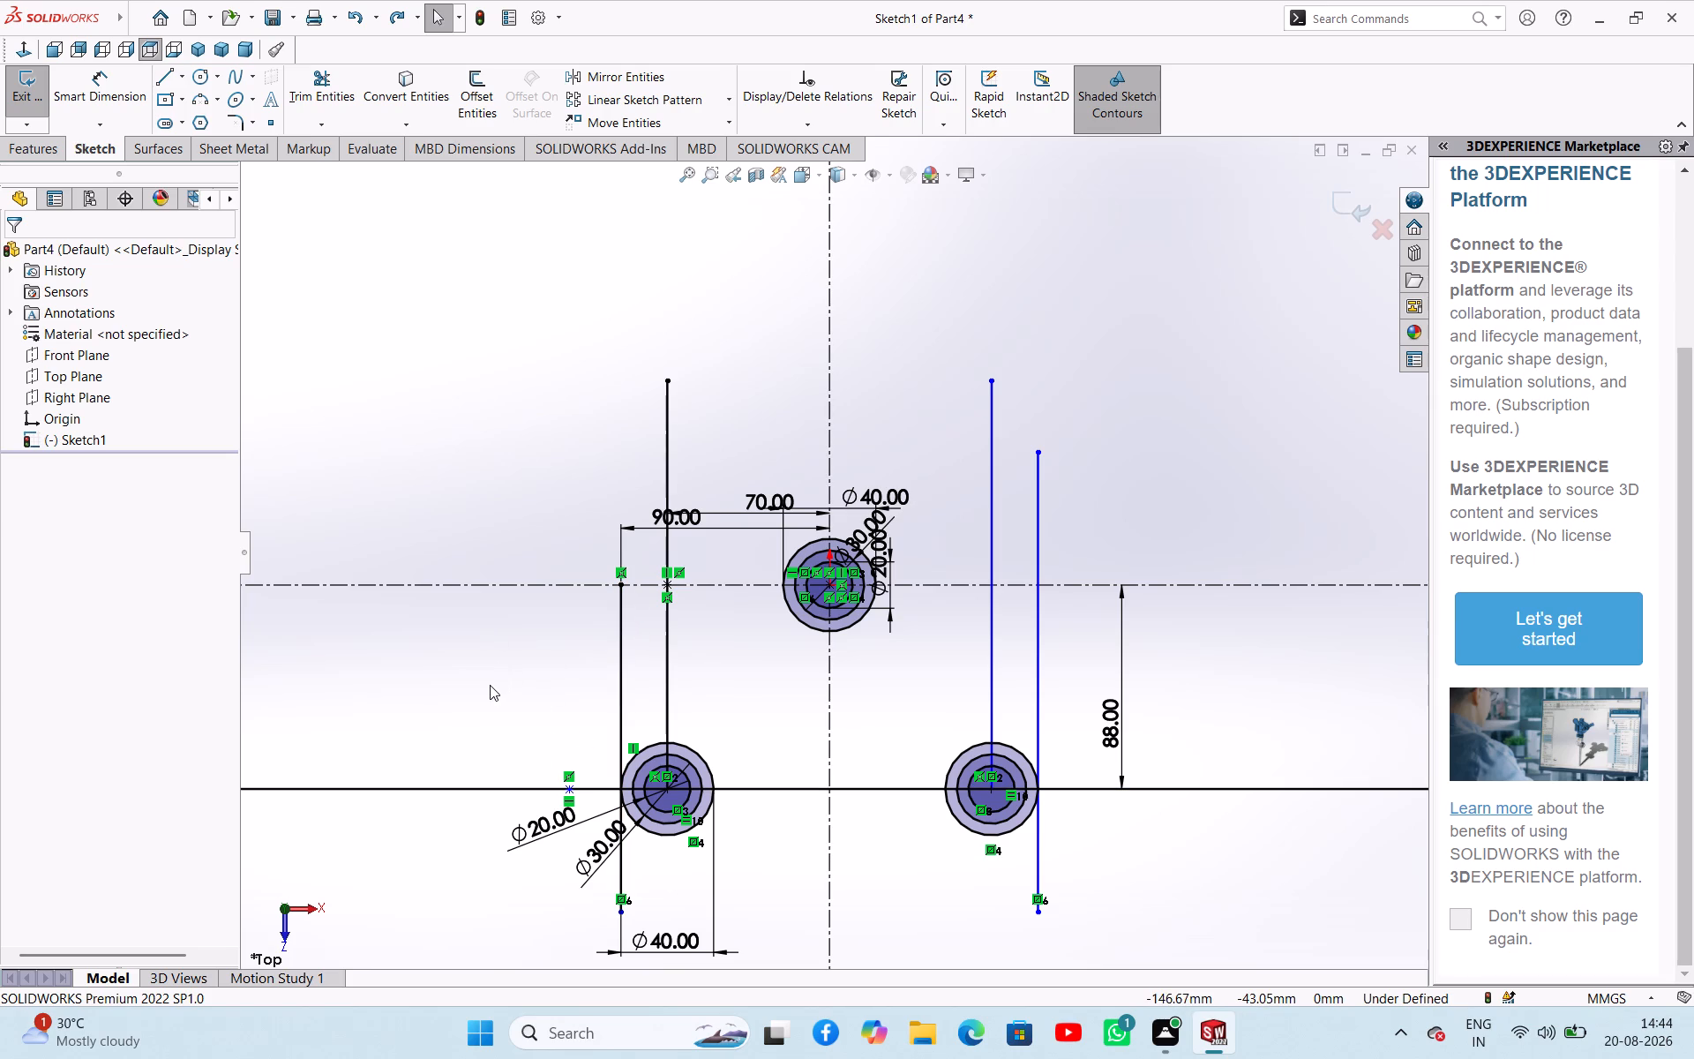
# Trim away the portion of the outer left vertical line below the lower horizontal line through the mounting circles.
pyautogui.click(286, 79)
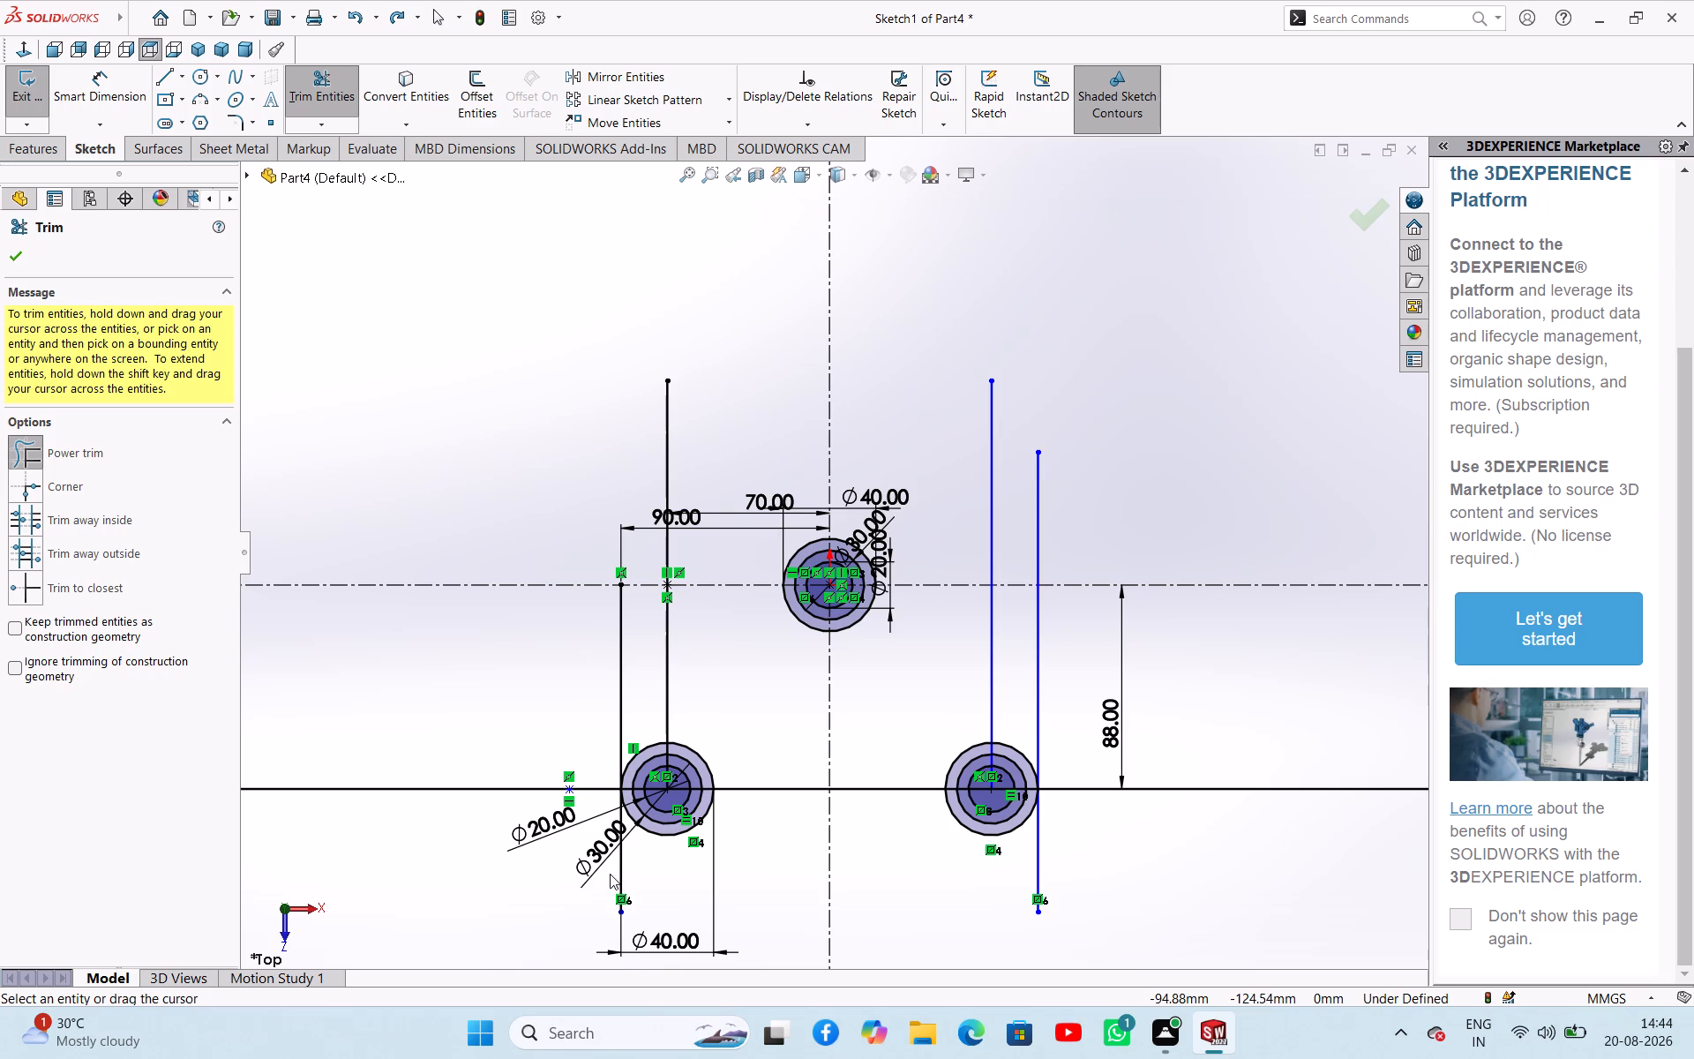
pyautogui.moveTo(611, 875); pyautogui.dragTo(628, 874)
pyautogui.scroll(-5, 611, 807)
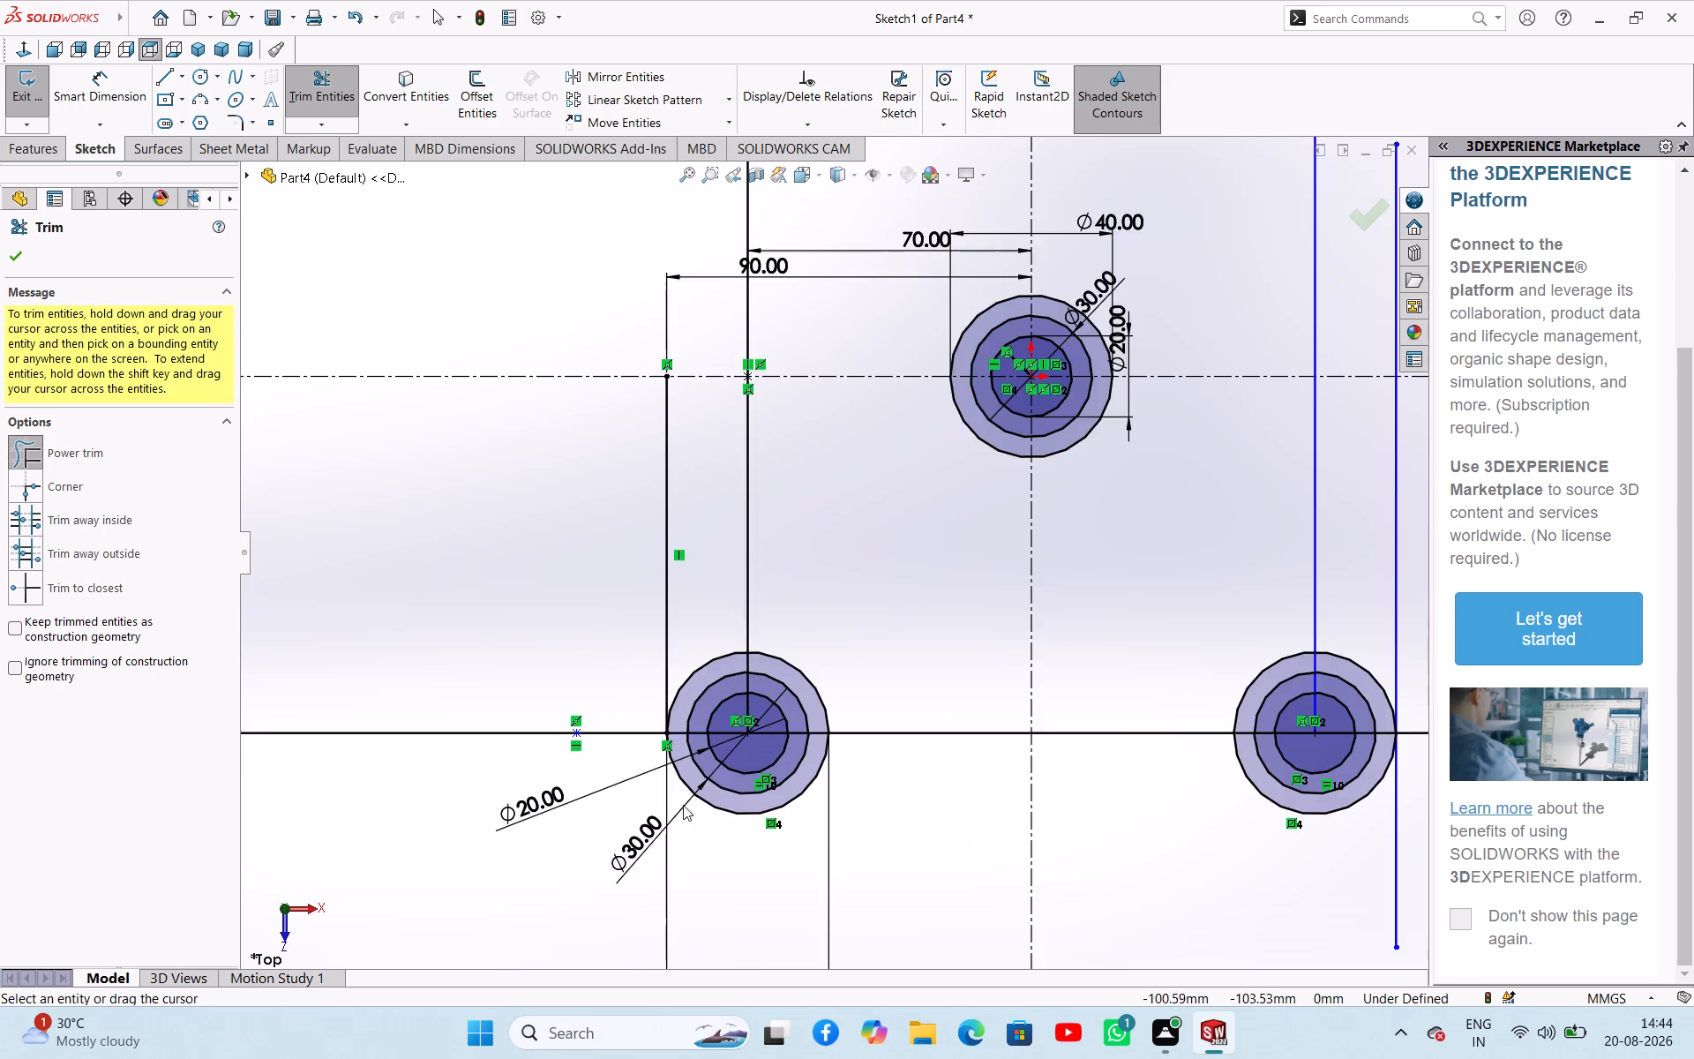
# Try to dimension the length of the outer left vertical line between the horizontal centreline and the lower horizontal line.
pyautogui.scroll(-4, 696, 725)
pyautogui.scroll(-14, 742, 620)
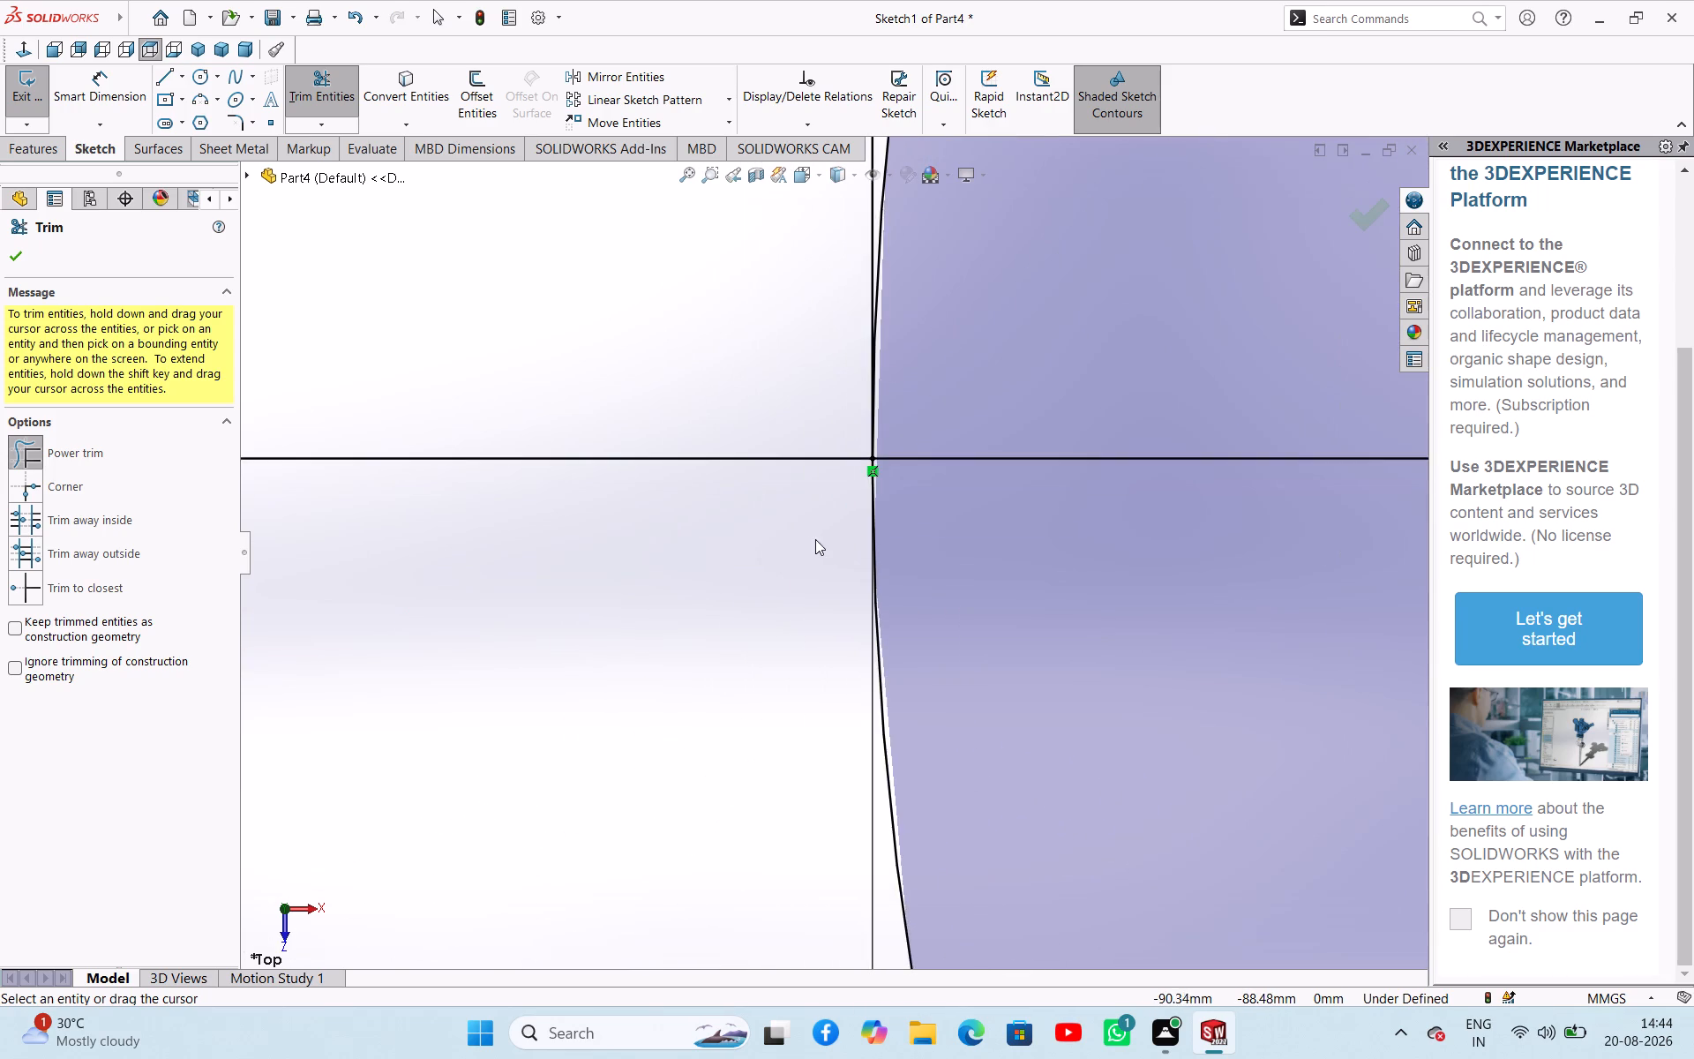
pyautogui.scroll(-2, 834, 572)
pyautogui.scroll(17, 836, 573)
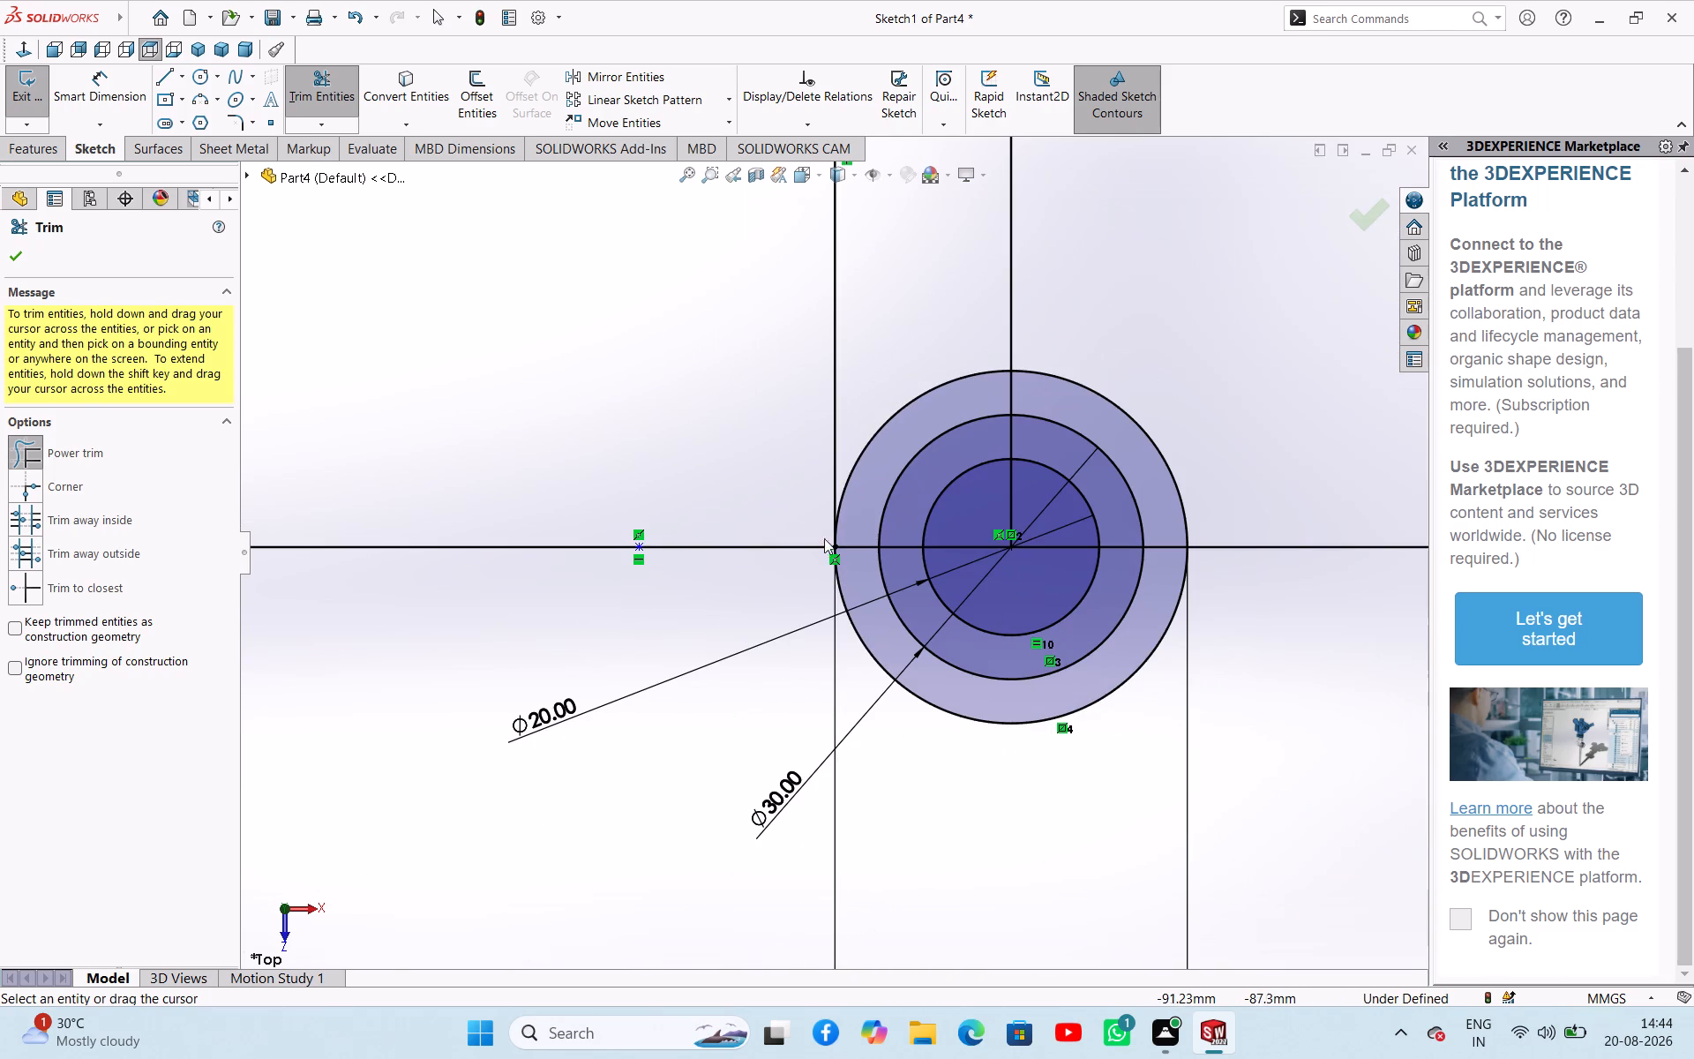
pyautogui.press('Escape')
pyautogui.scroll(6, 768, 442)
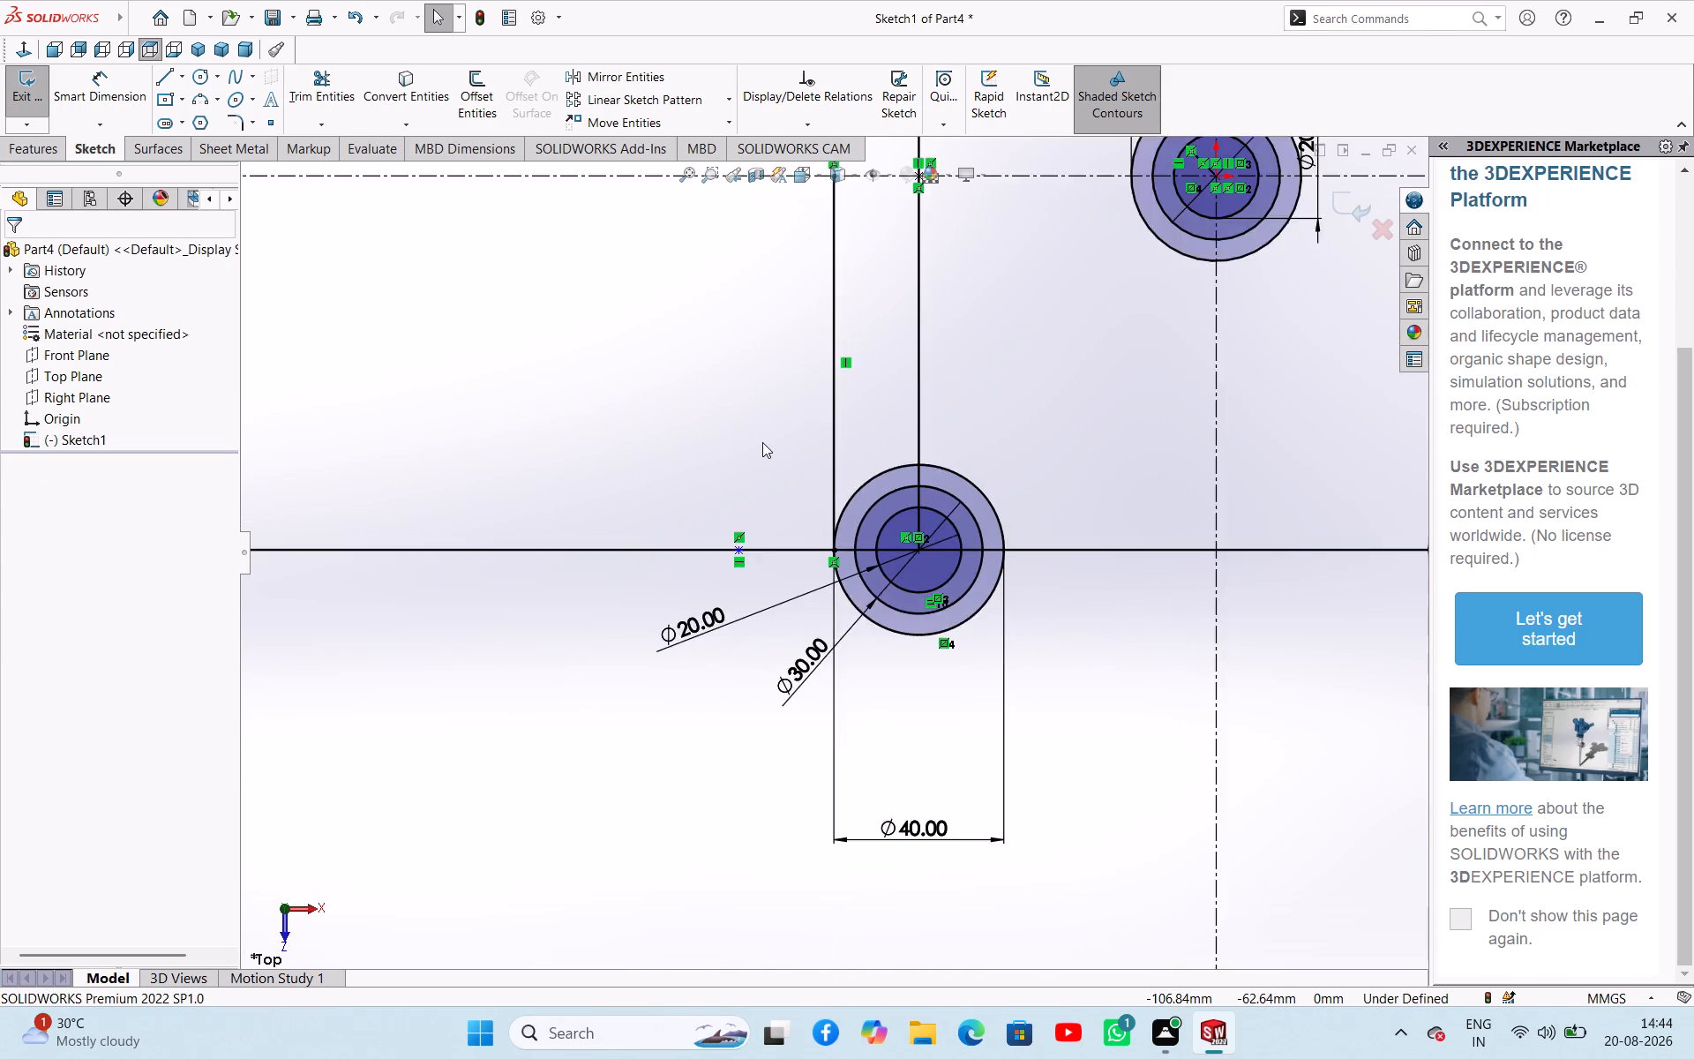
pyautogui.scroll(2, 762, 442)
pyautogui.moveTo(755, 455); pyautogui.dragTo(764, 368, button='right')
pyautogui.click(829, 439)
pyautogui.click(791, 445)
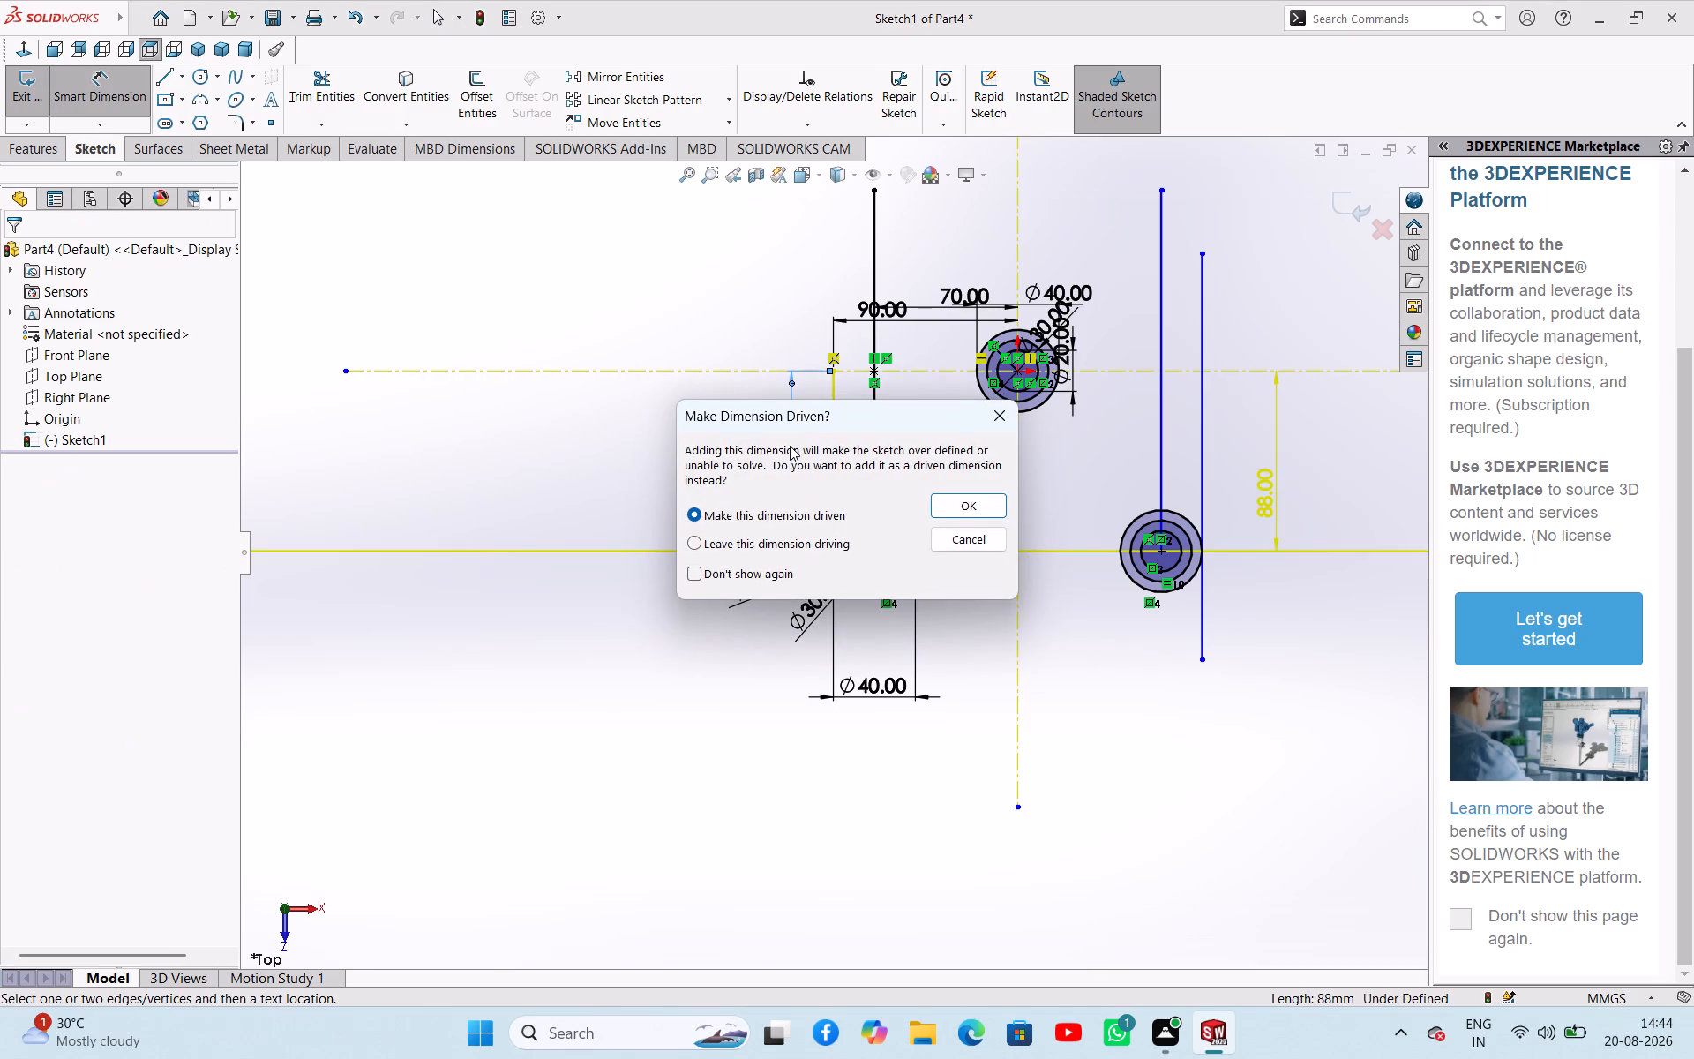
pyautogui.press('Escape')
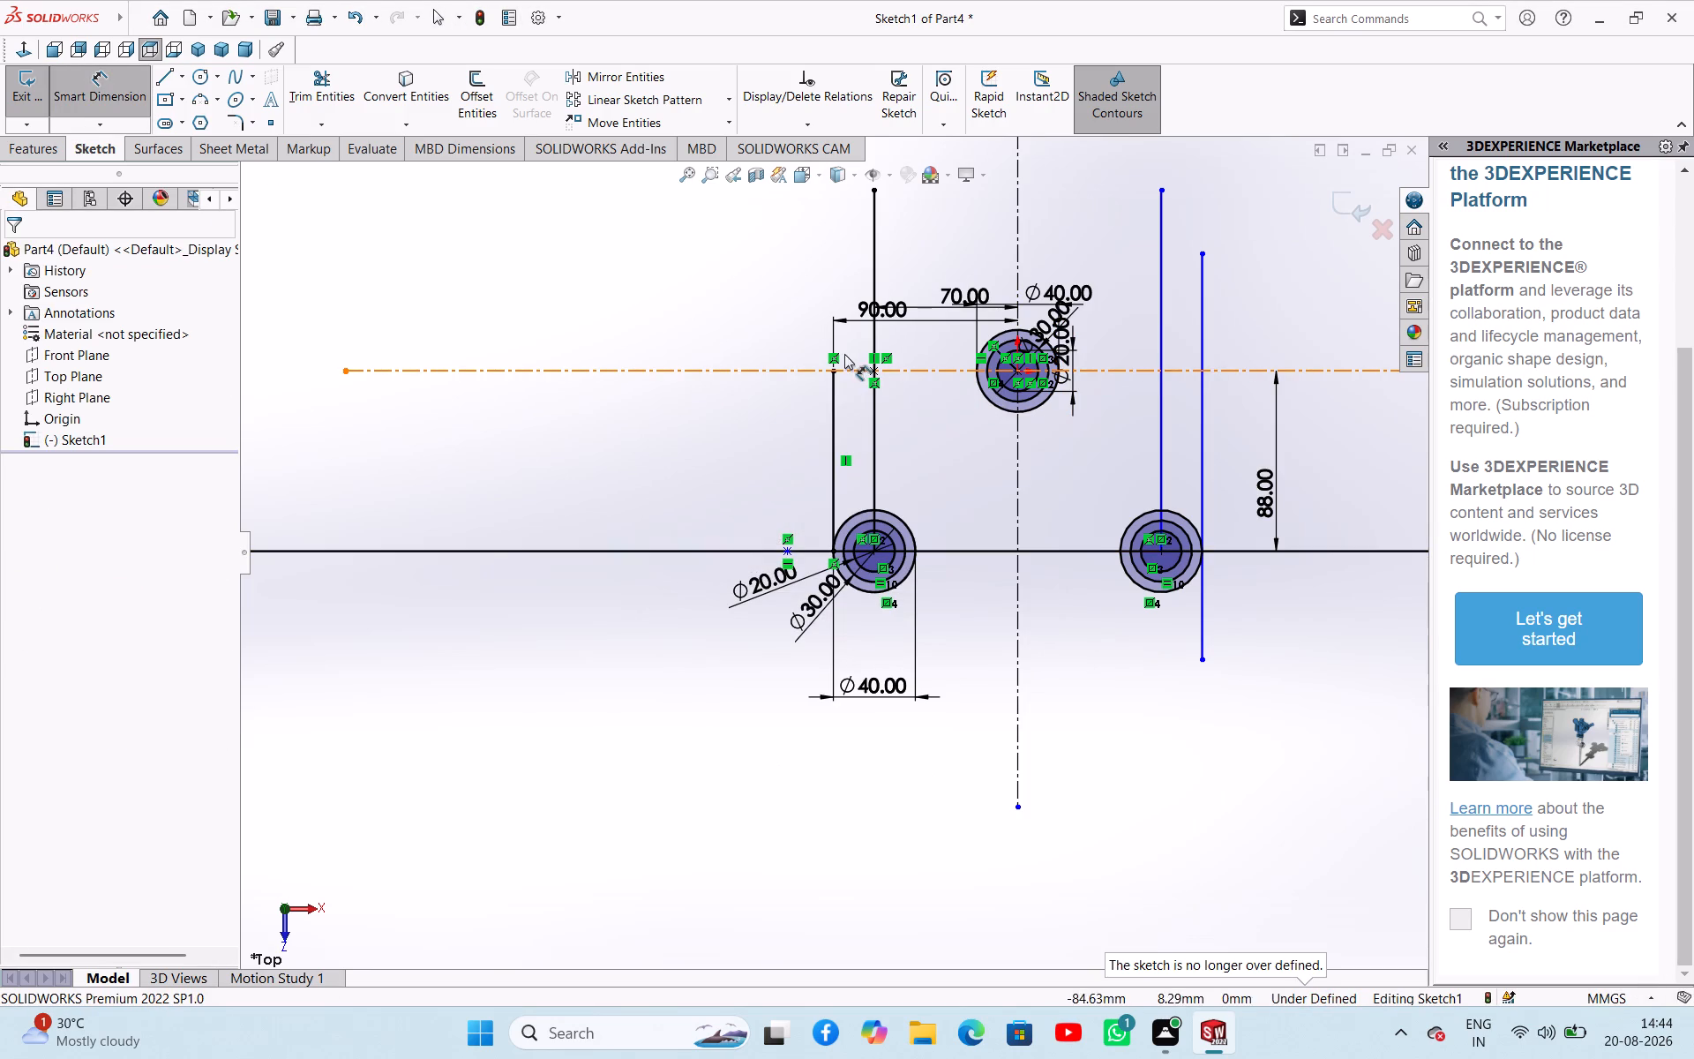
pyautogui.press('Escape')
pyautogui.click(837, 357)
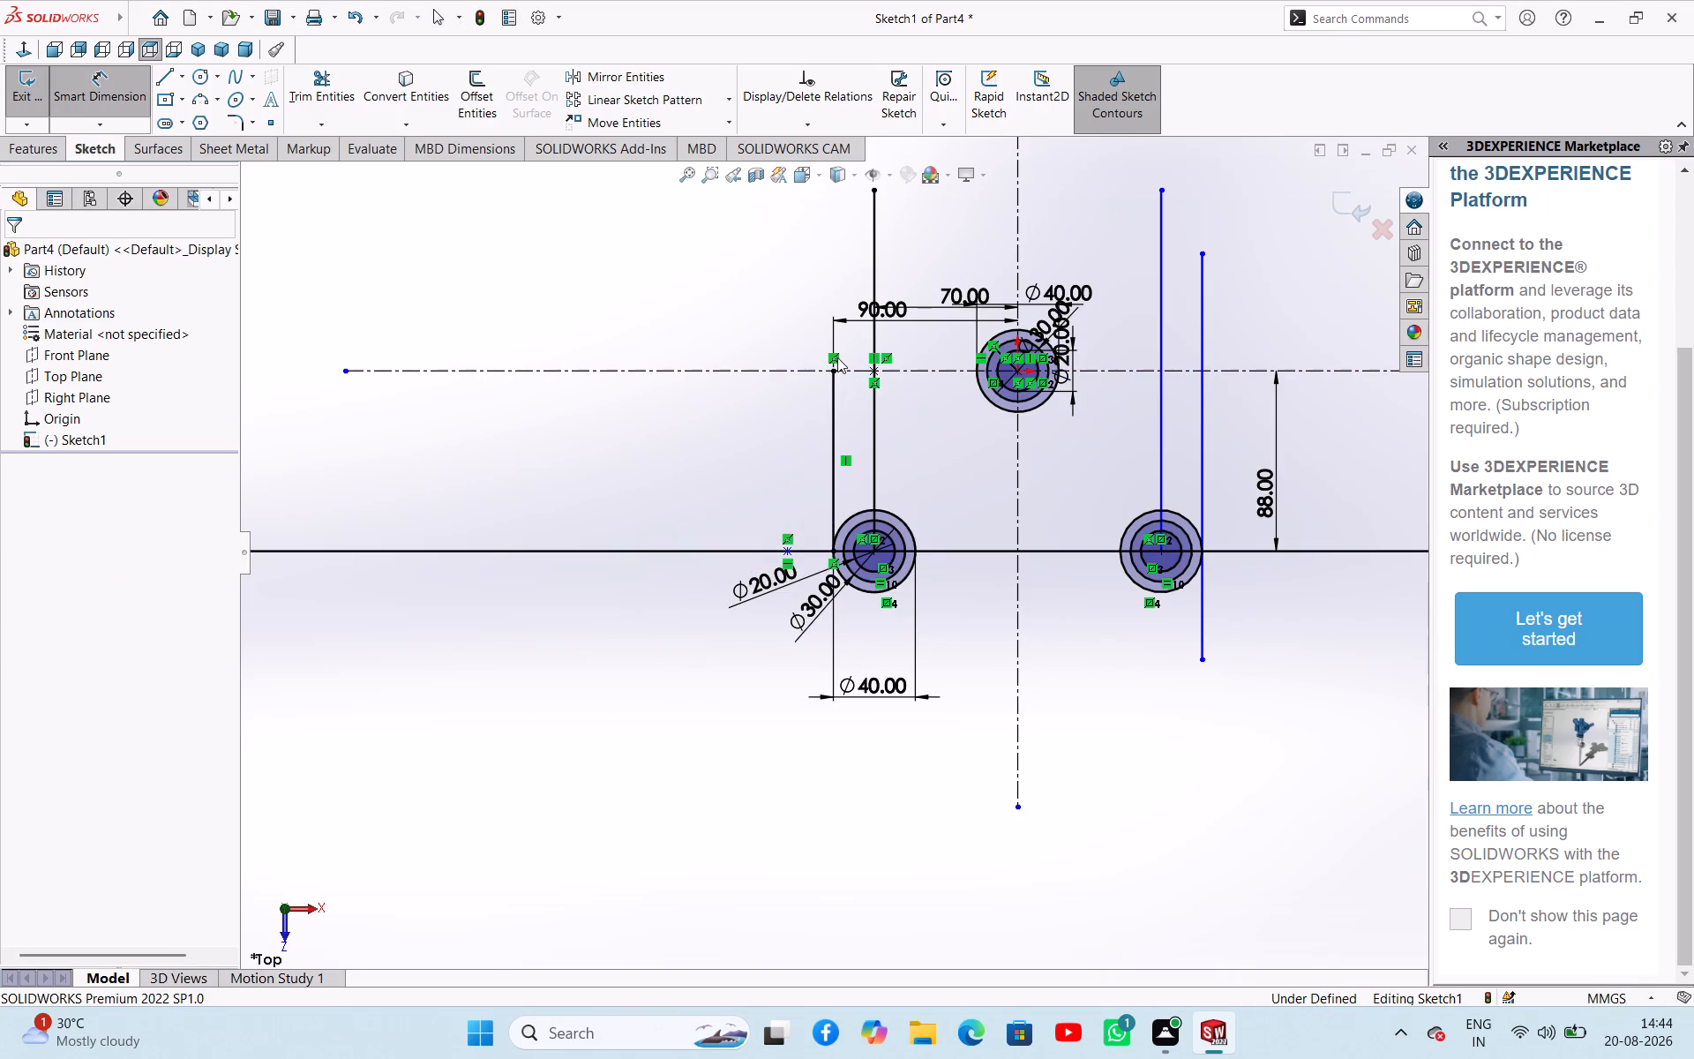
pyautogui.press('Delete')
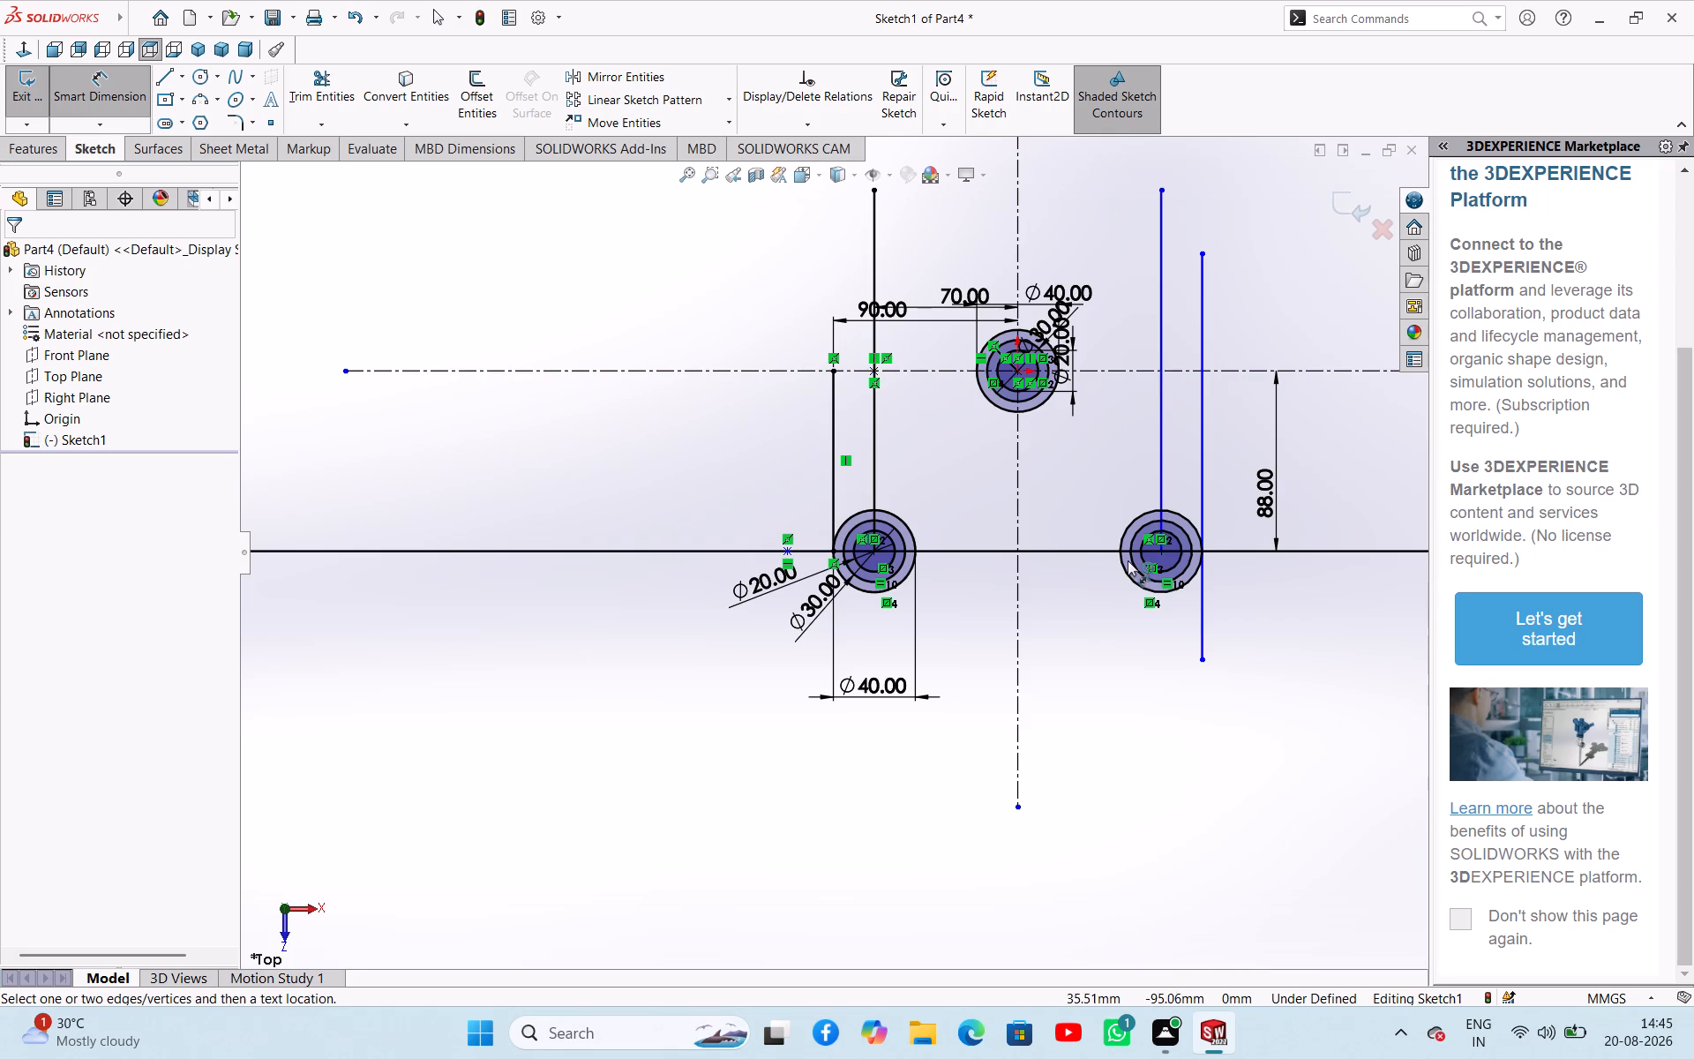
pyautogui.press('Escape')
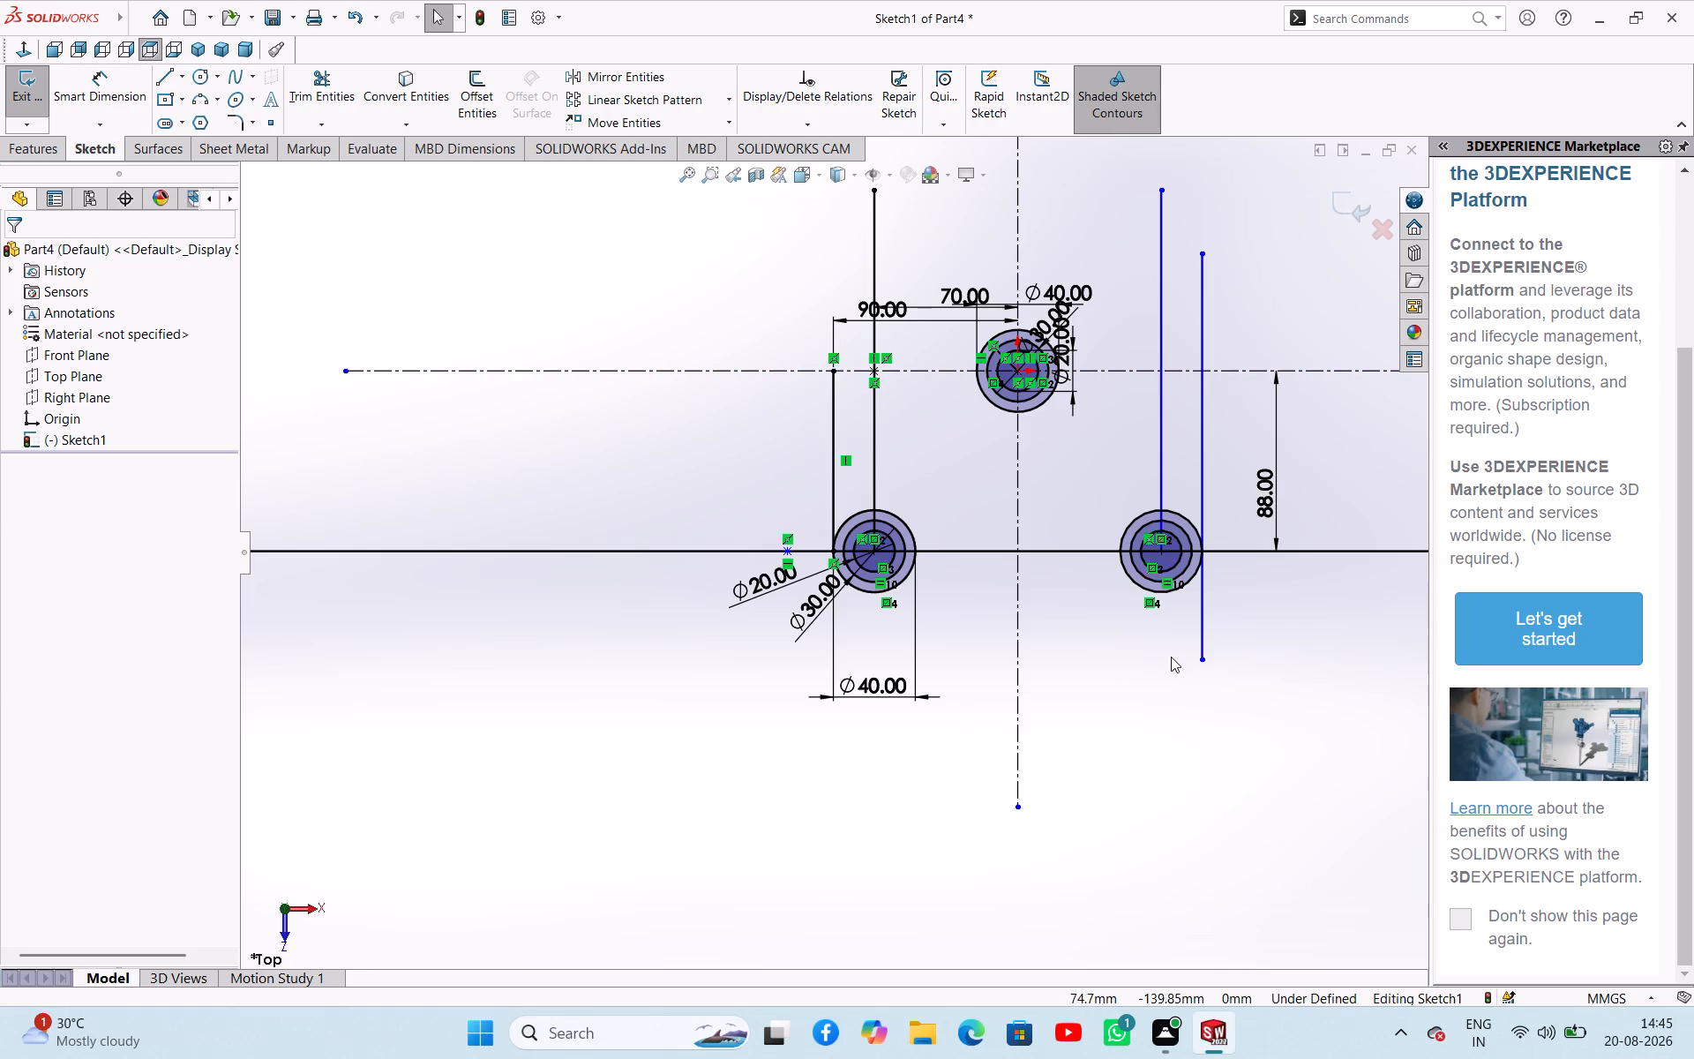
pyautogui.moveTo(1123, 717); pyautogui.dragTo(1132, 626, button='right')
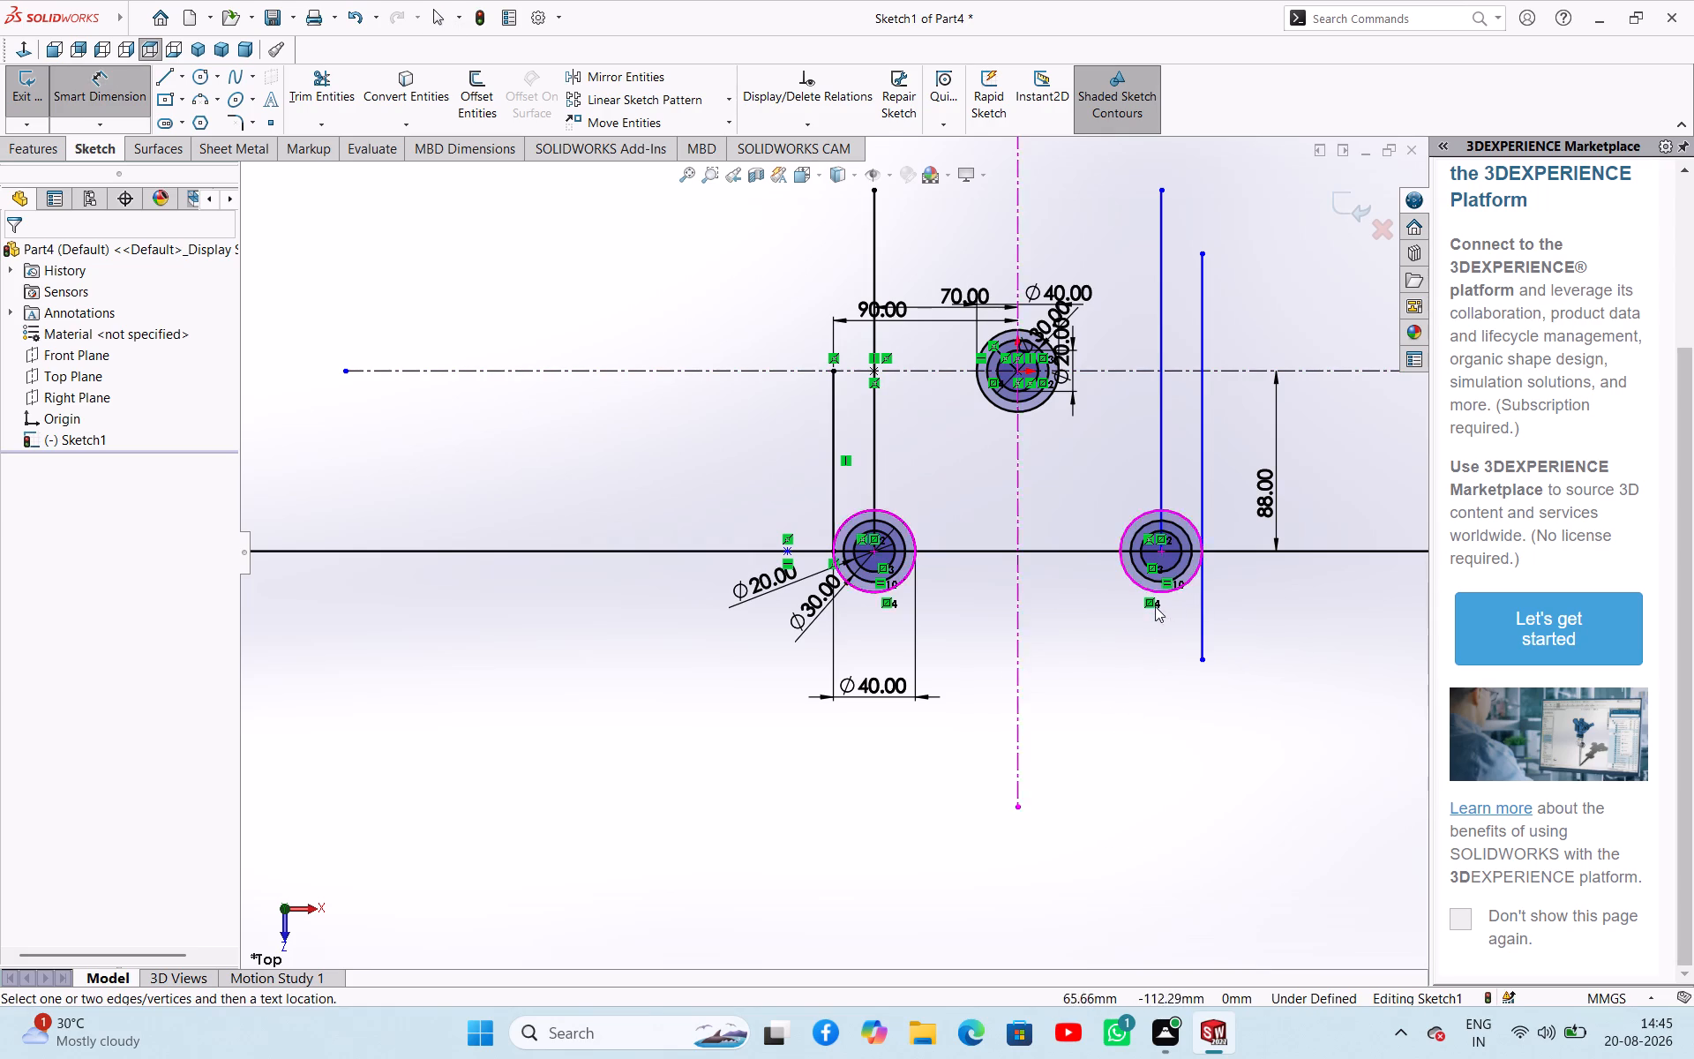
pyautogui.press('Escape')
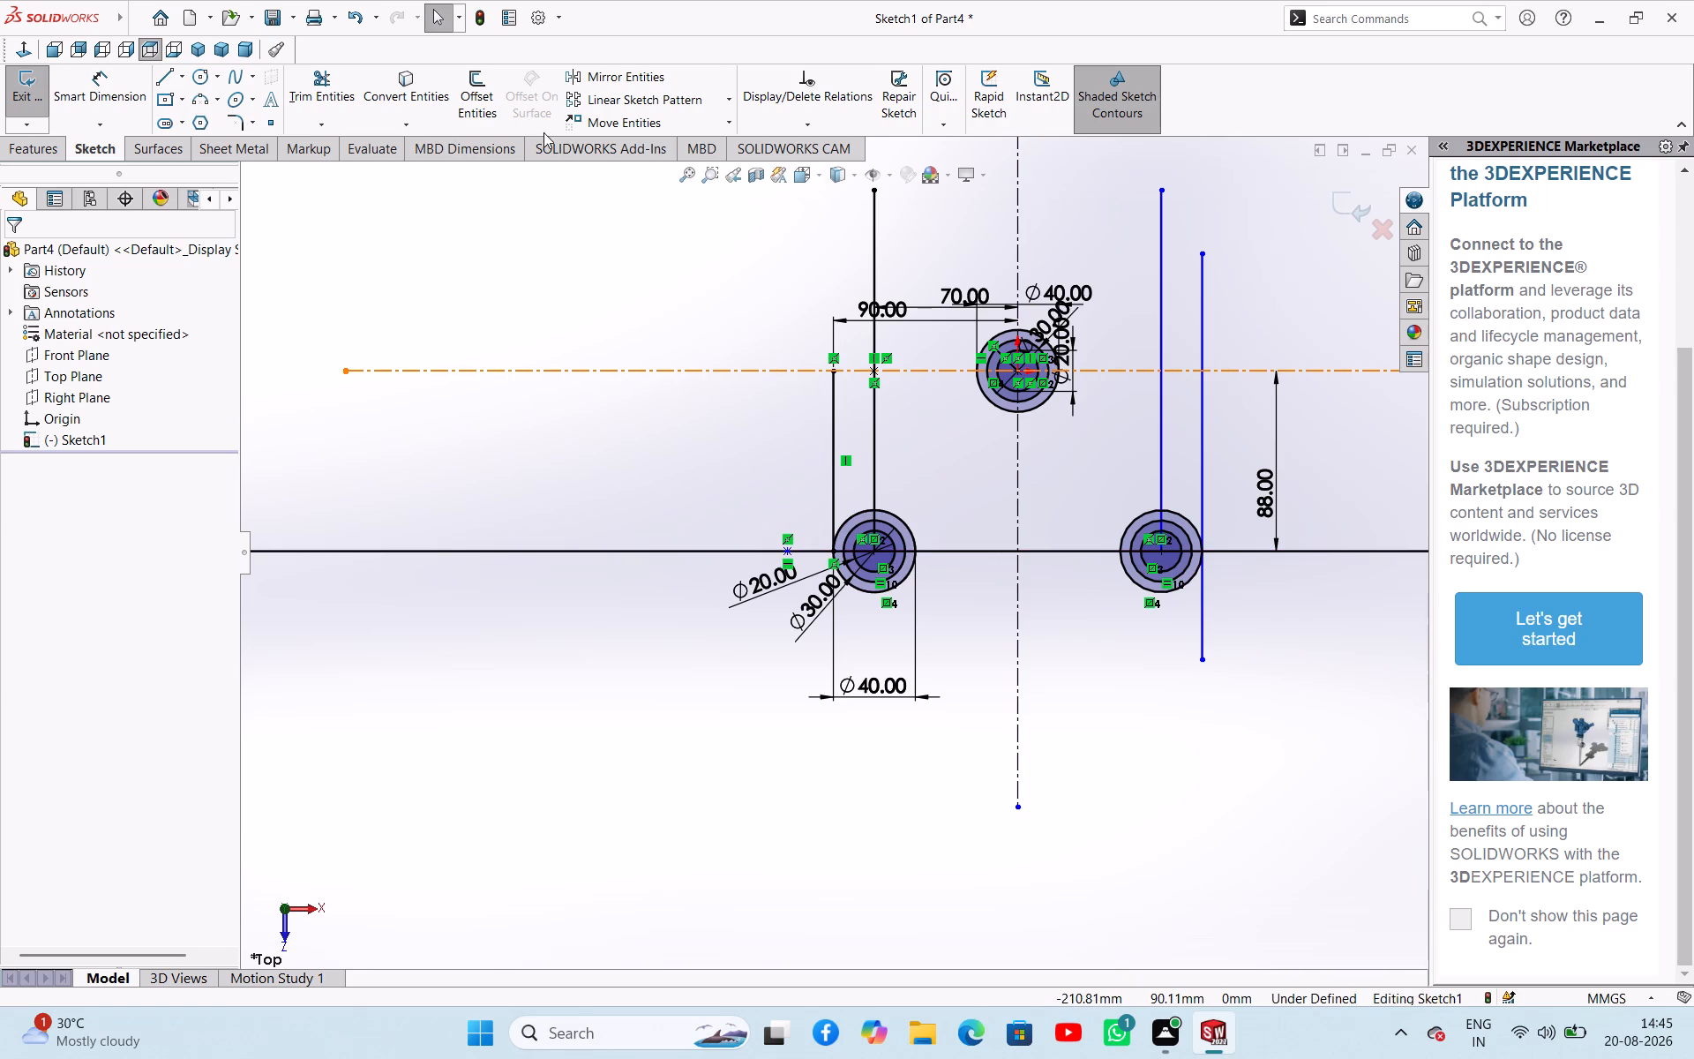
# Sketch a horizontal line about 73 mm long, running outward from the bottom of the lower-right outermost circle.
pyautogui.click(169, 77)
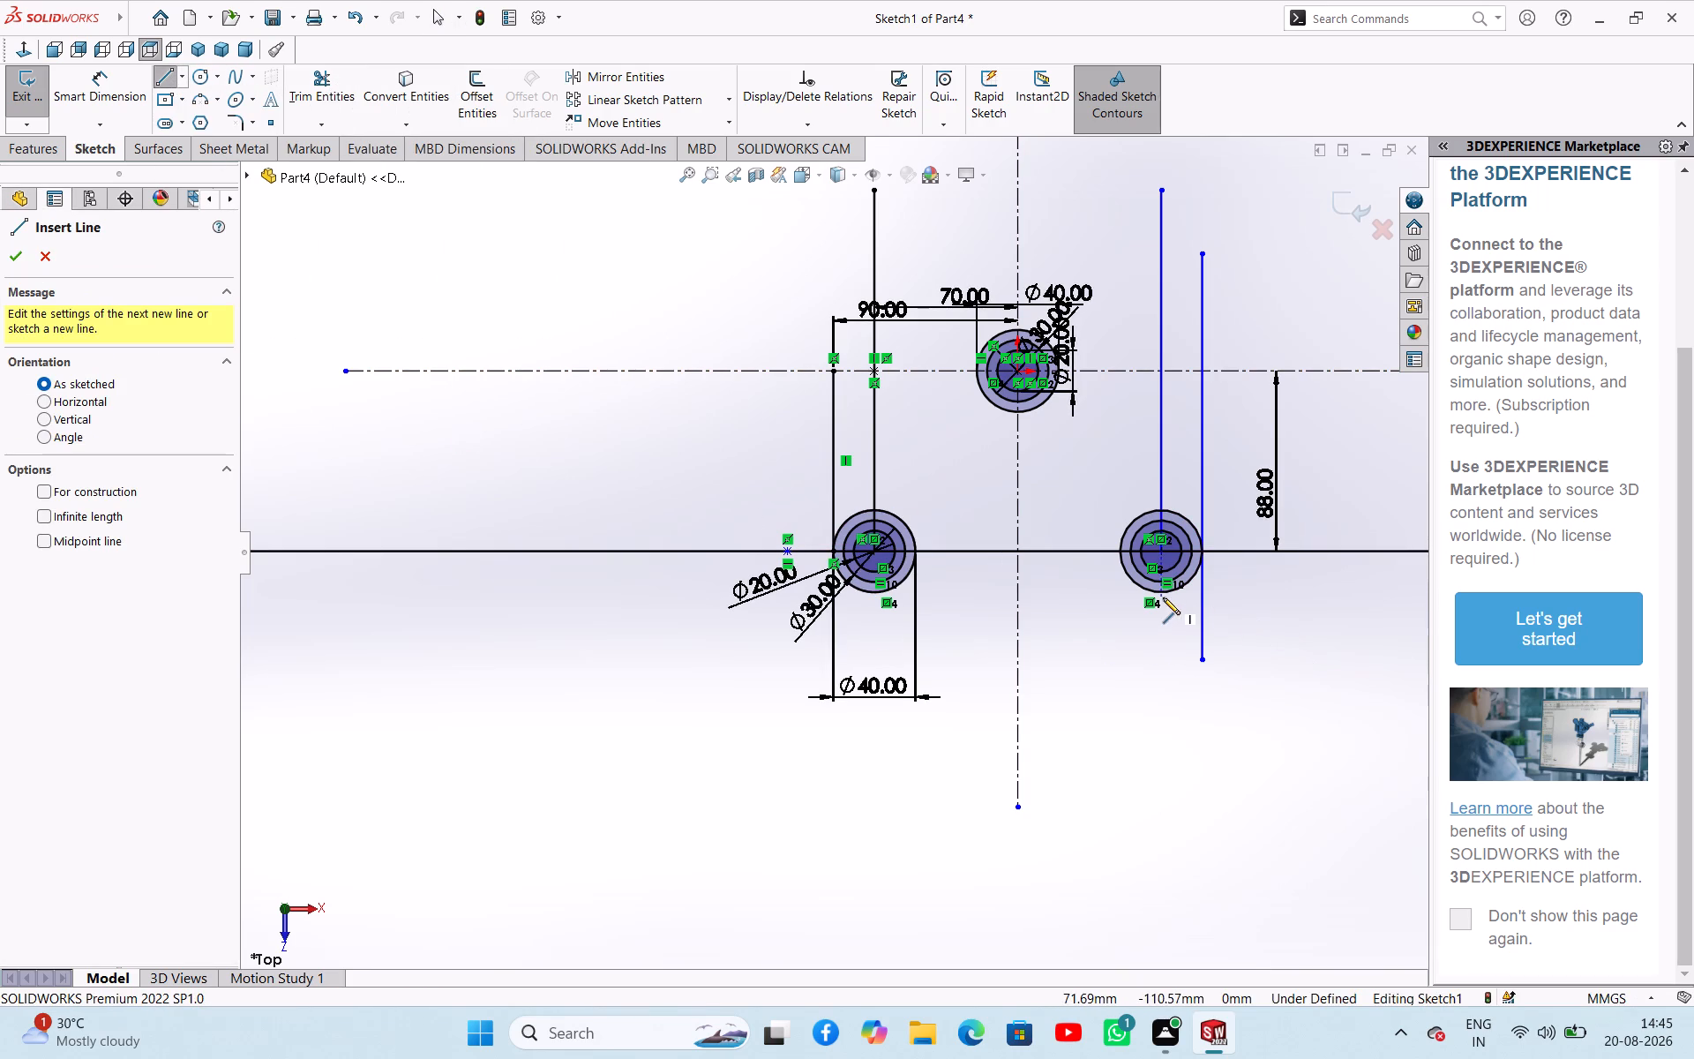
pyautogui.click(1158, 594)
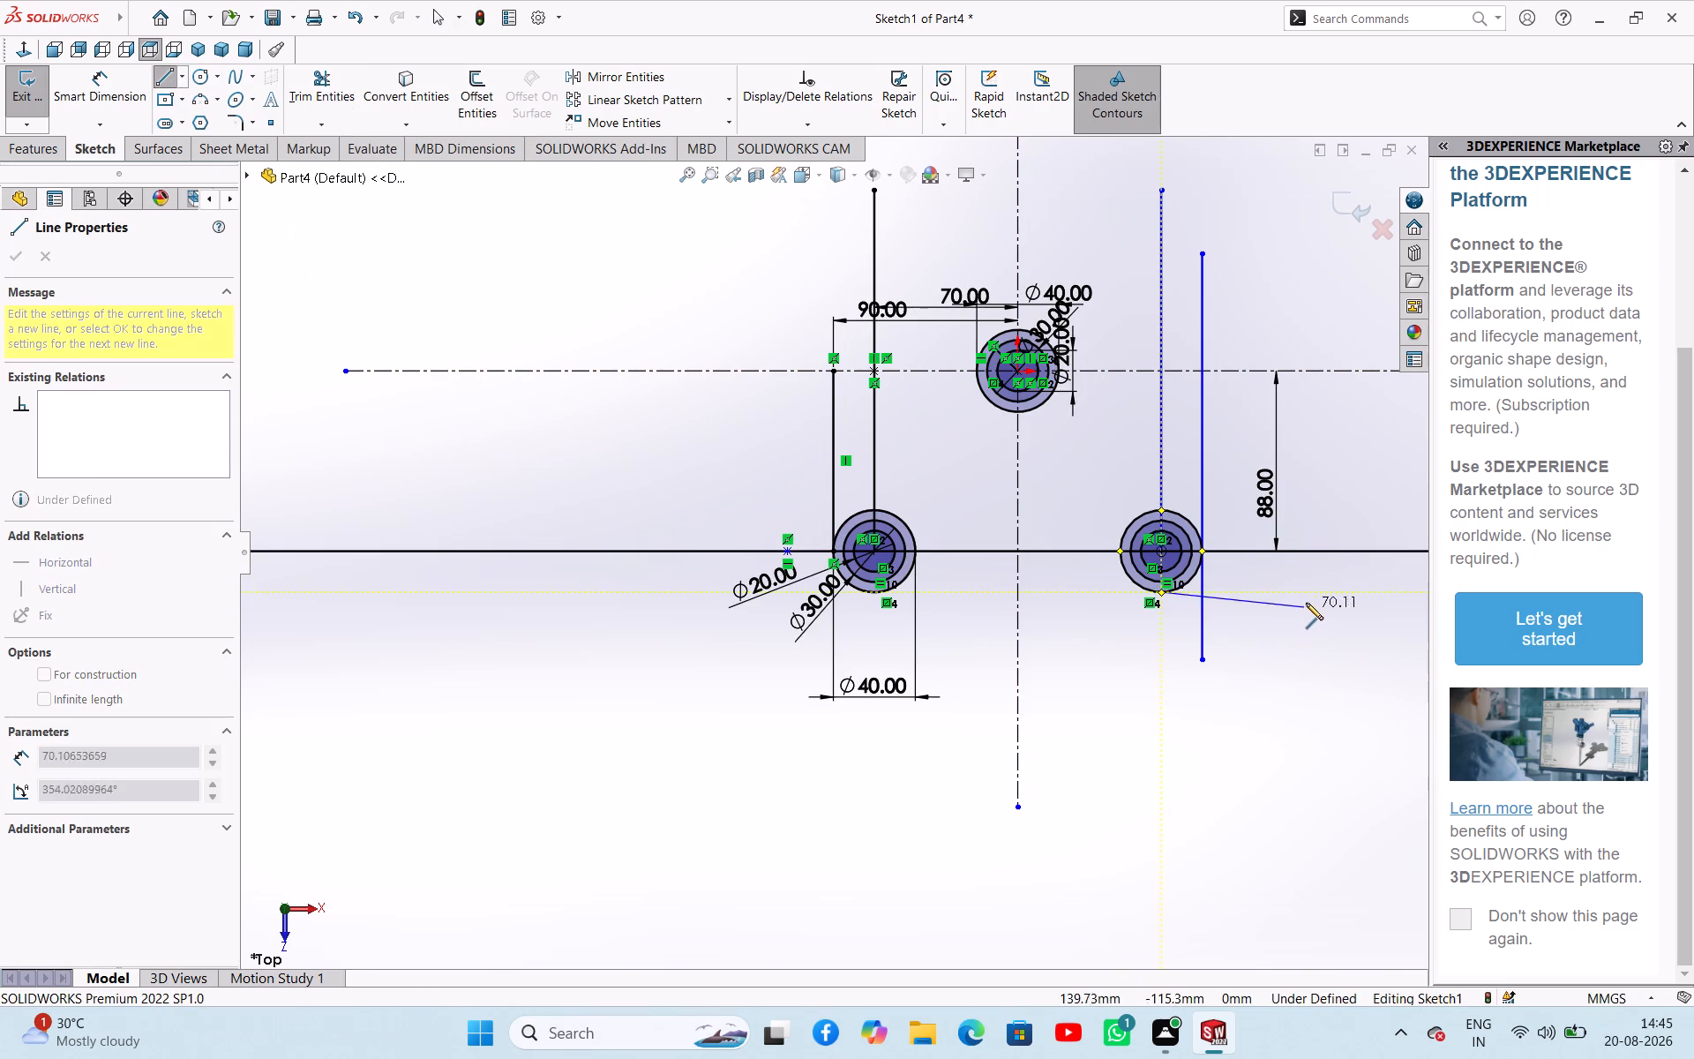
pyautogui.click(1310, 594)
pyautogui.press('Escape')
pyautogui.press('Escape')
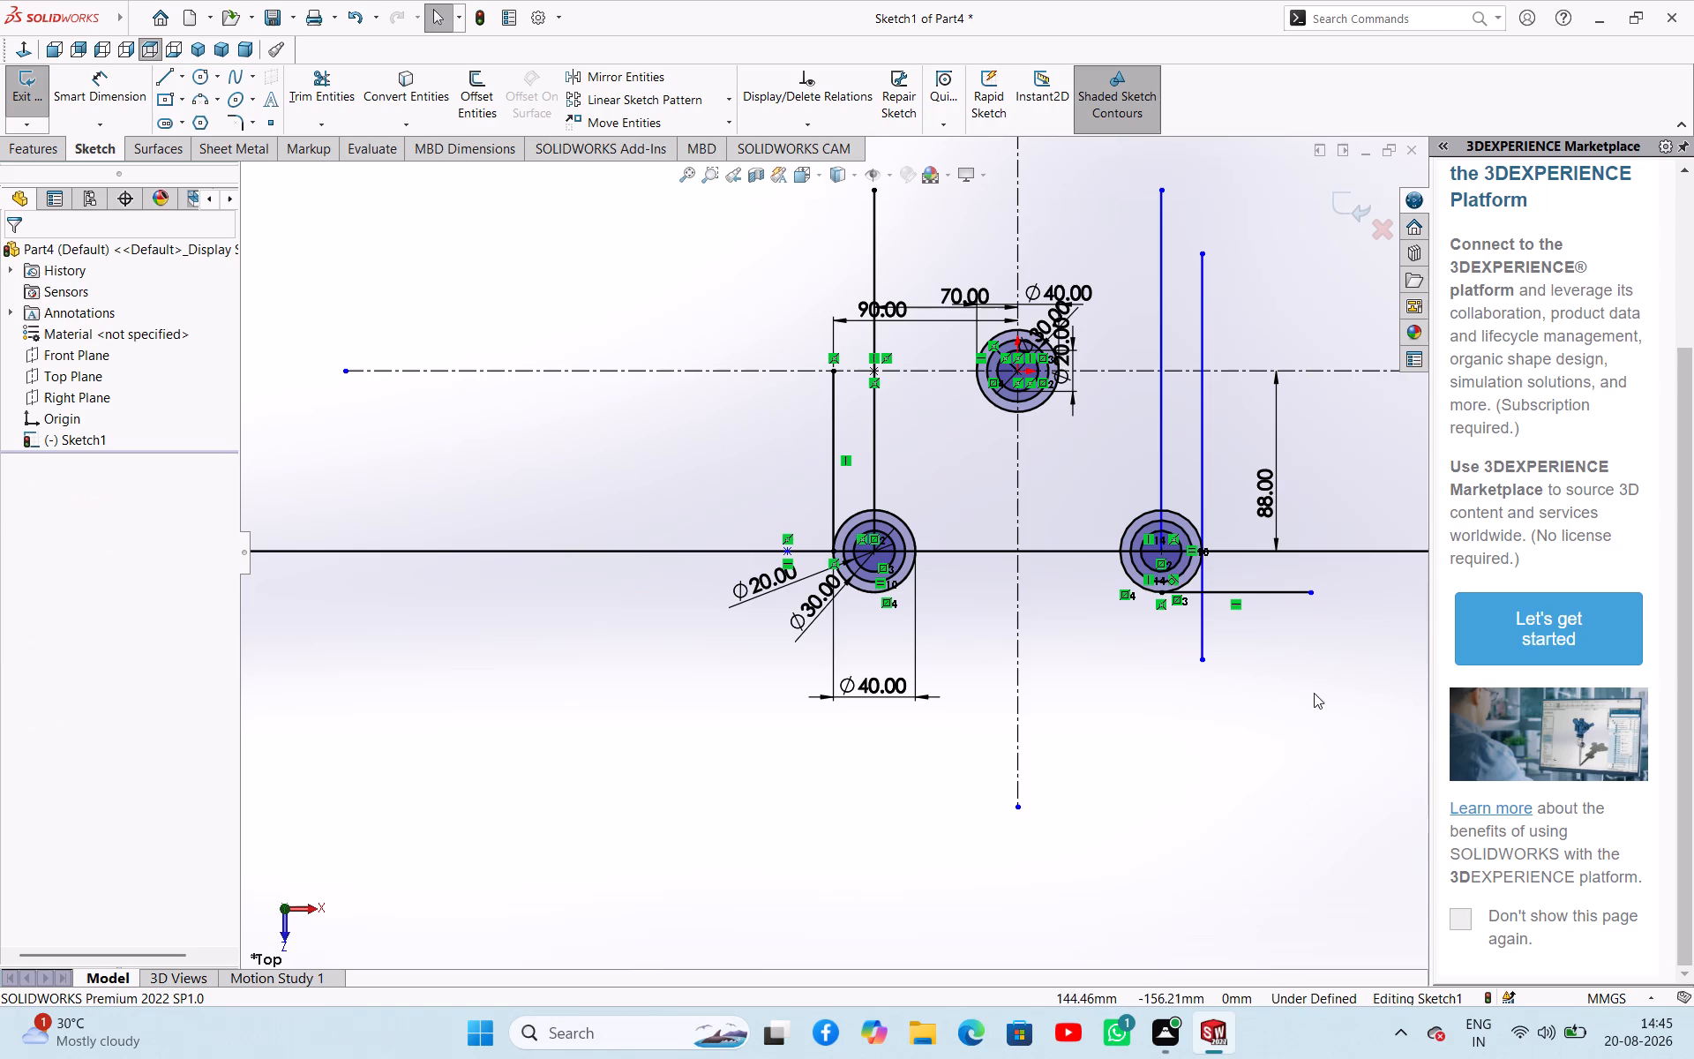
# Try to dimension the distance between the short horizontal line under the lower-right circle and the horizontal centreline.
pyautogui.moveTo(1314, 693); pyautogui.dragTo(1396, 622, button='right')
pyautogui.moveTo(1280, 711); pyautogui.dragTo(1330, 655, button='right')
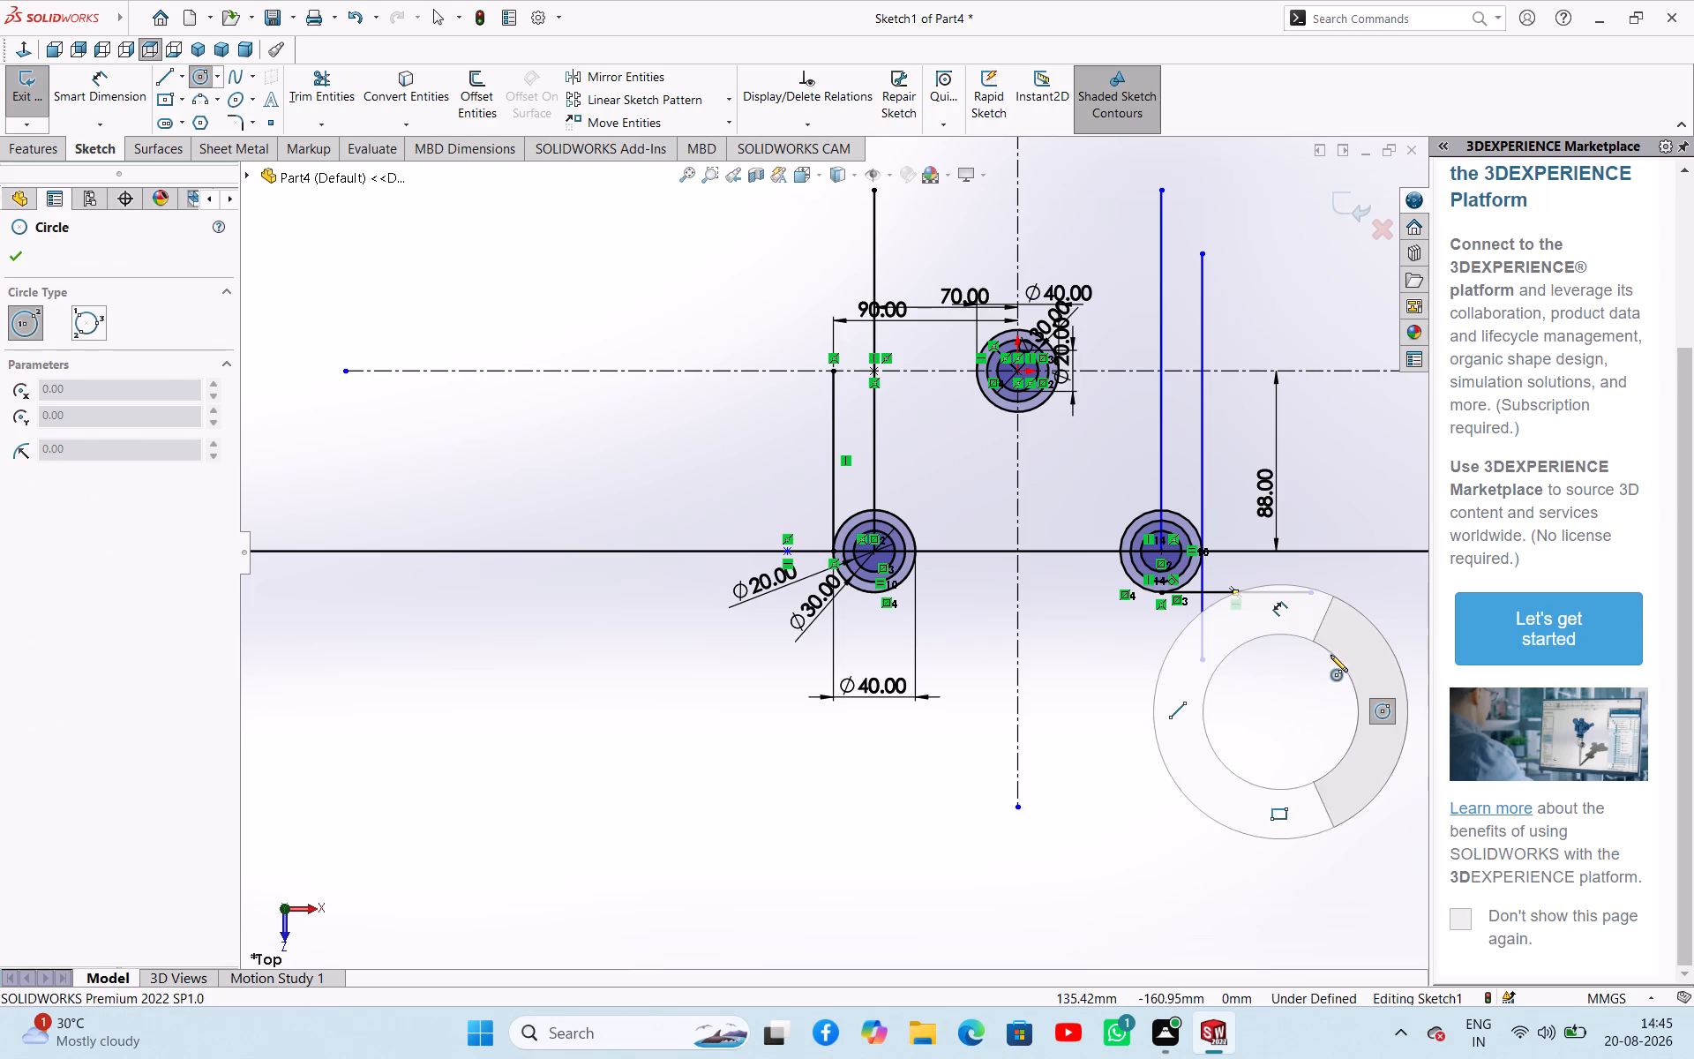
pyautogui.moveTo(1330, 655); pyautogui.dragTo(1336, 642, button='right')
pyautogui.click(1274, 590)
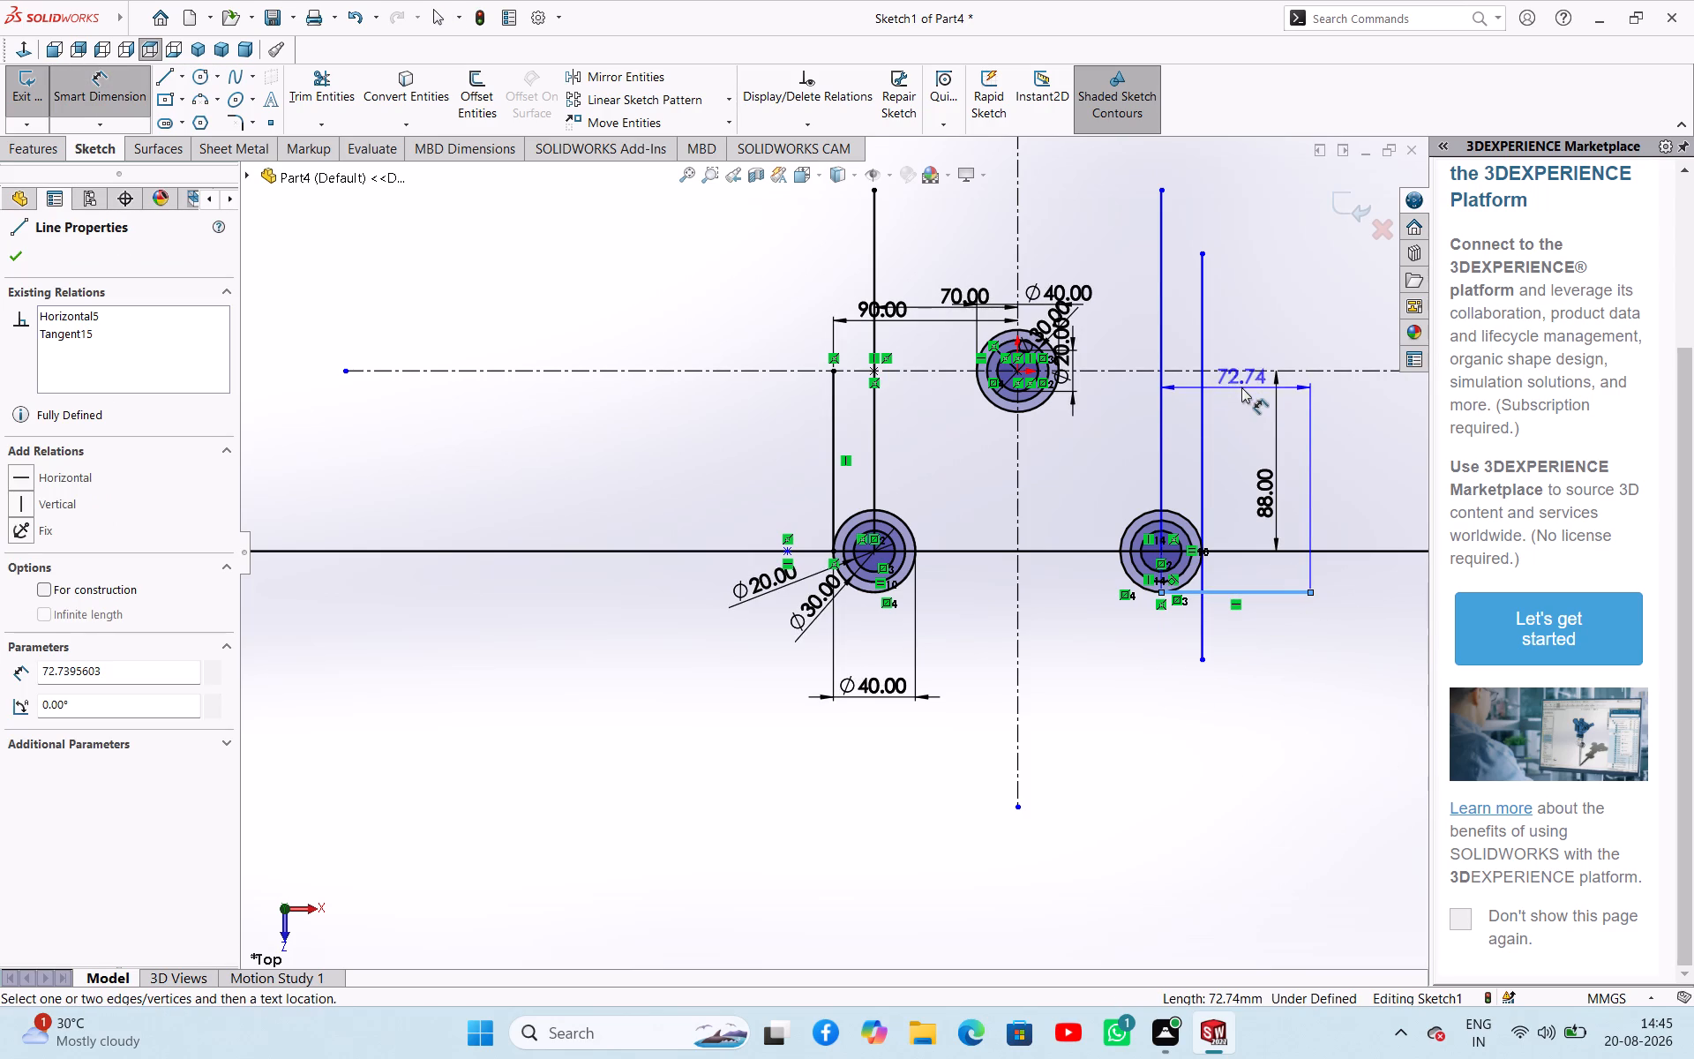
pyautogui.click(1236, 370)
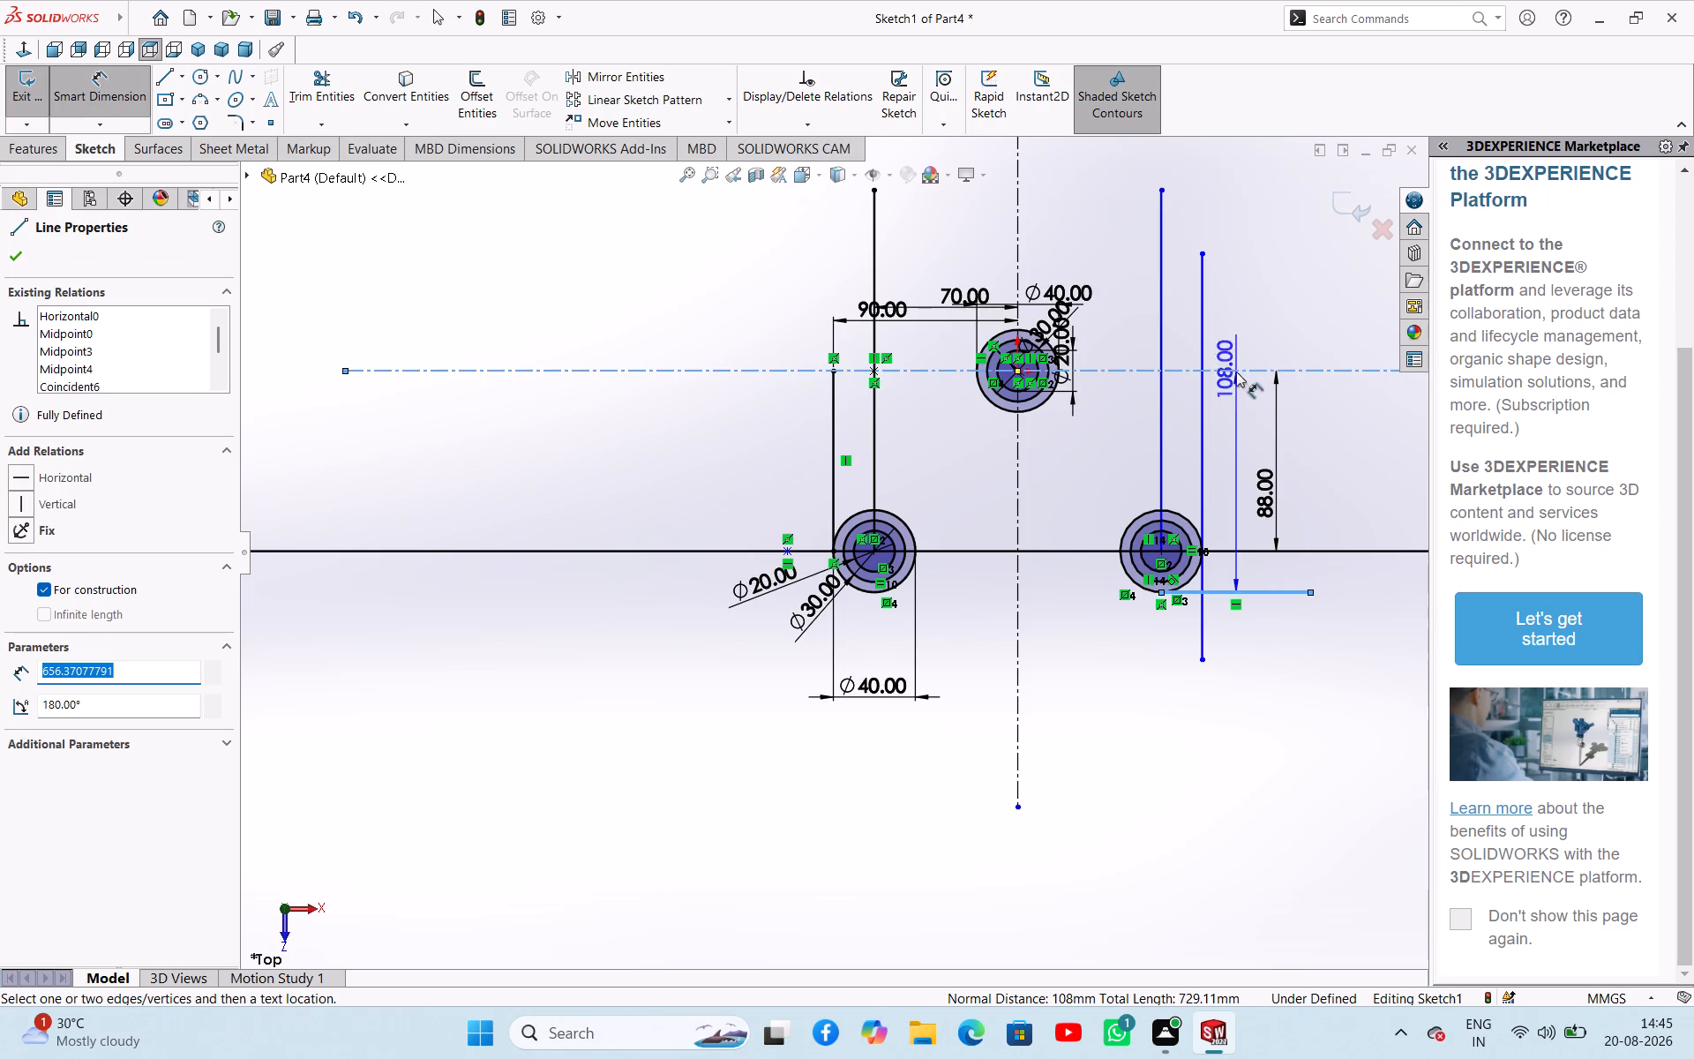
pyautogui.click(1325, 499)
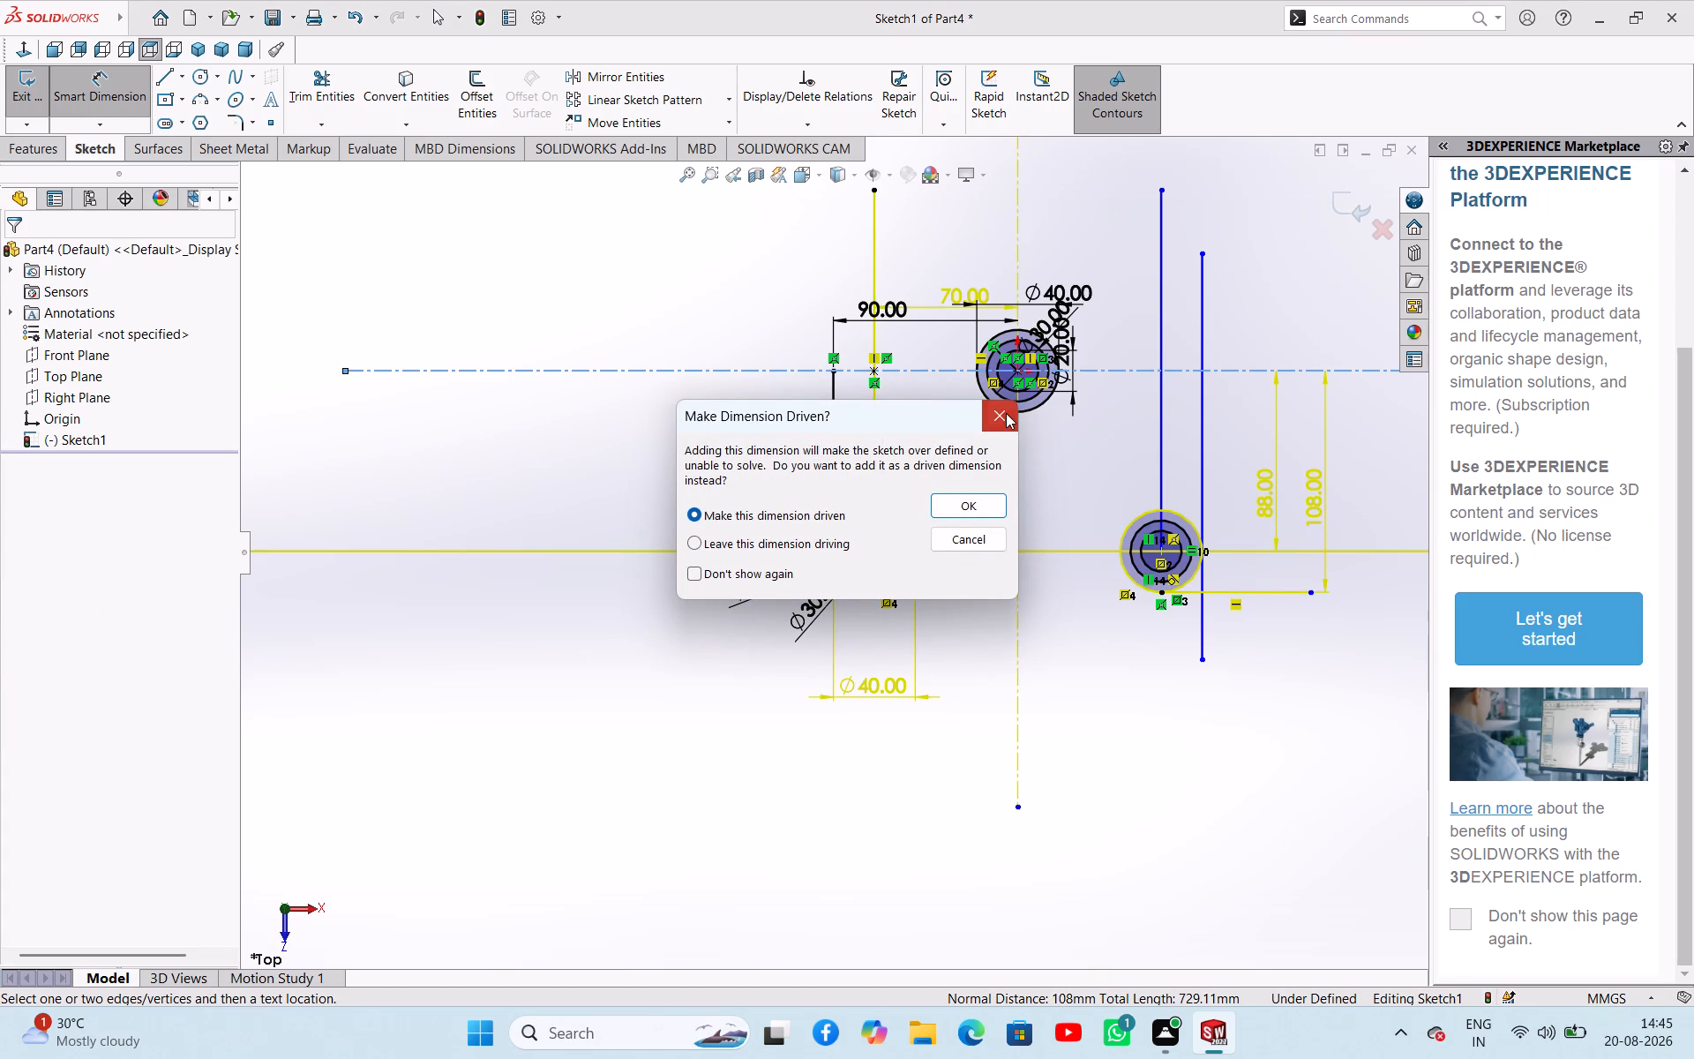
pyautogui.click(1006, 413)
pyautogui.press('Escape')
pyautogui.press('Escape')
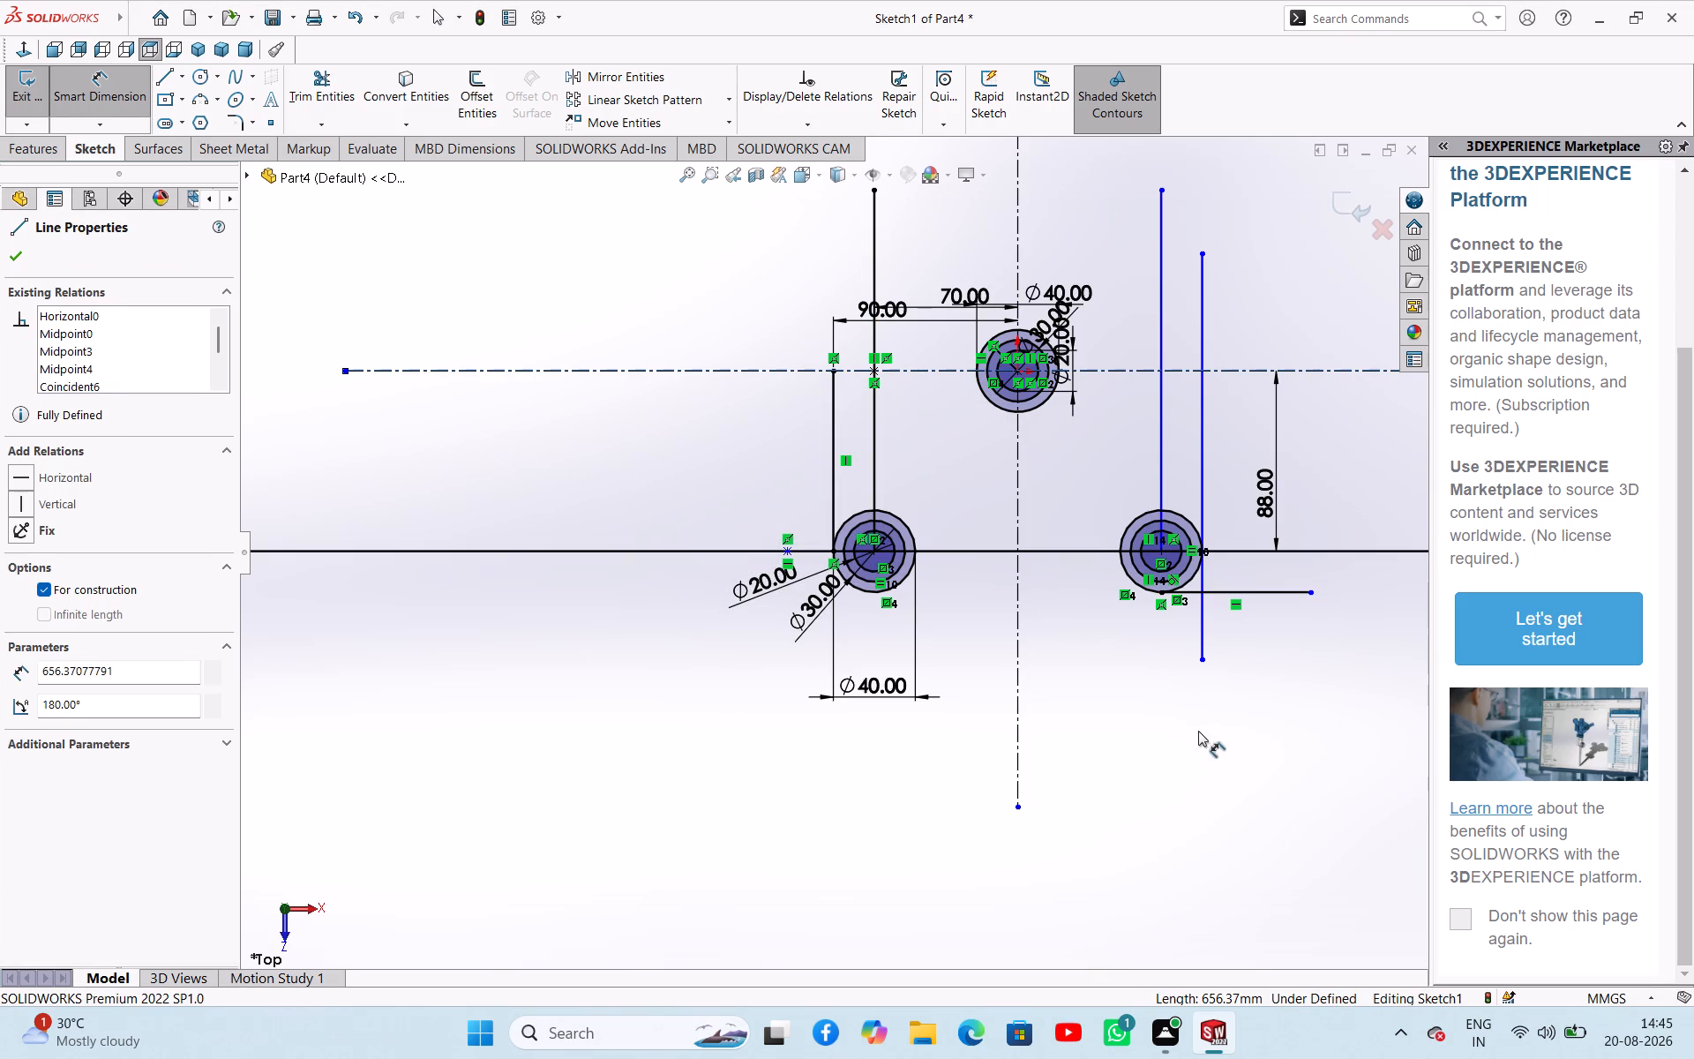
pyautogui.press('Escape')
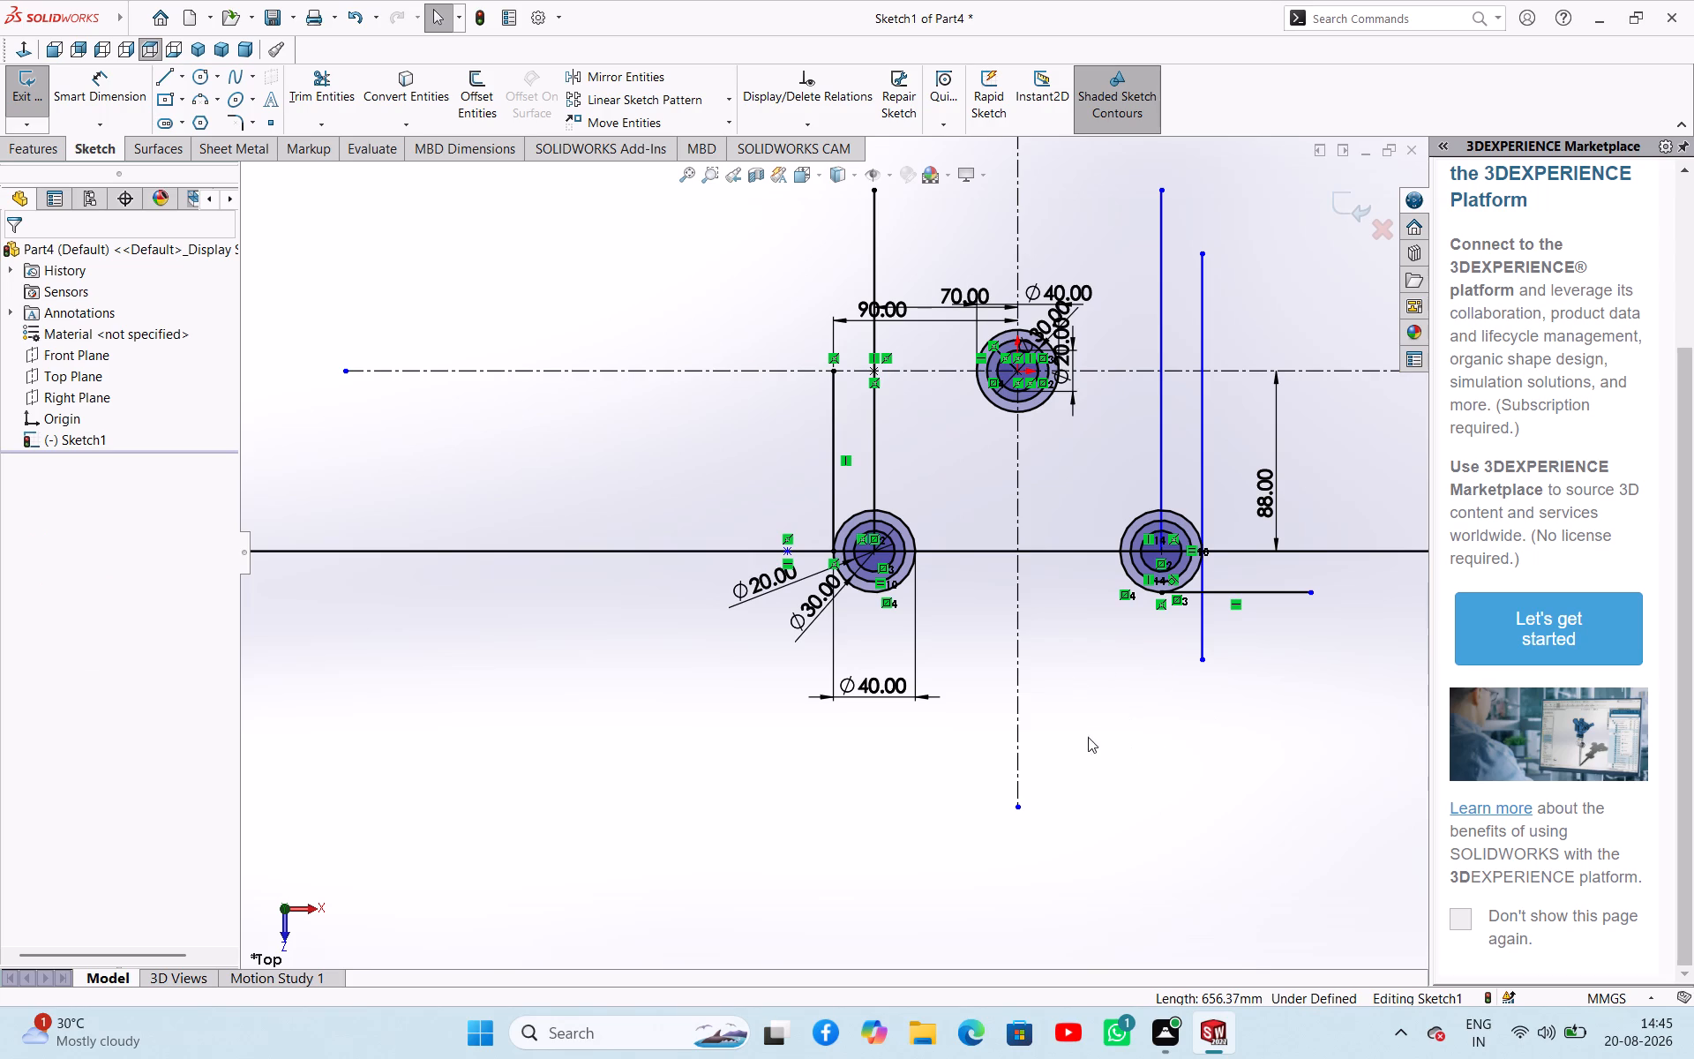
# Sketch a horizontal line about 284 mm long across both outer vertical lines, between the horizontal centreline and the lower mounting circles.
pyautogui.moveTo(1100, 785); pyautogui.dragTo(1119, 693, button='right')
pyautogui.moveTo(1185, 713); pyautogui.dragTo(1055, 812, button='right')
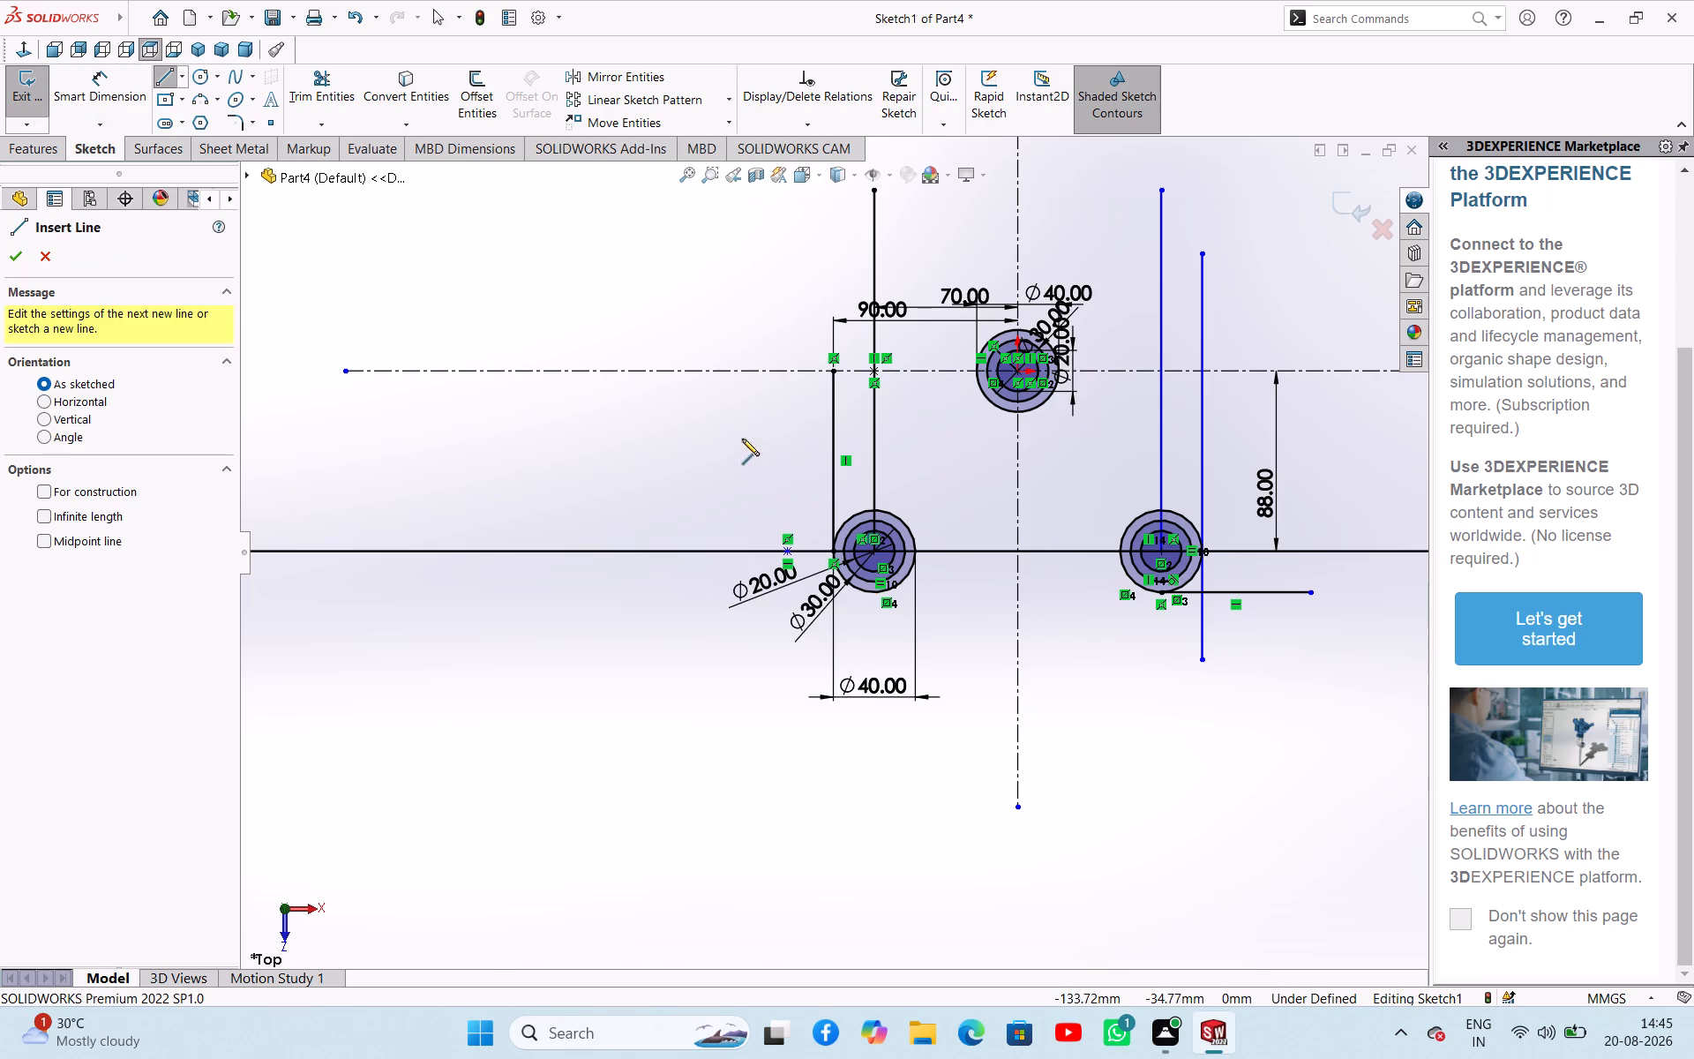
pyautogui.click(742, 439)
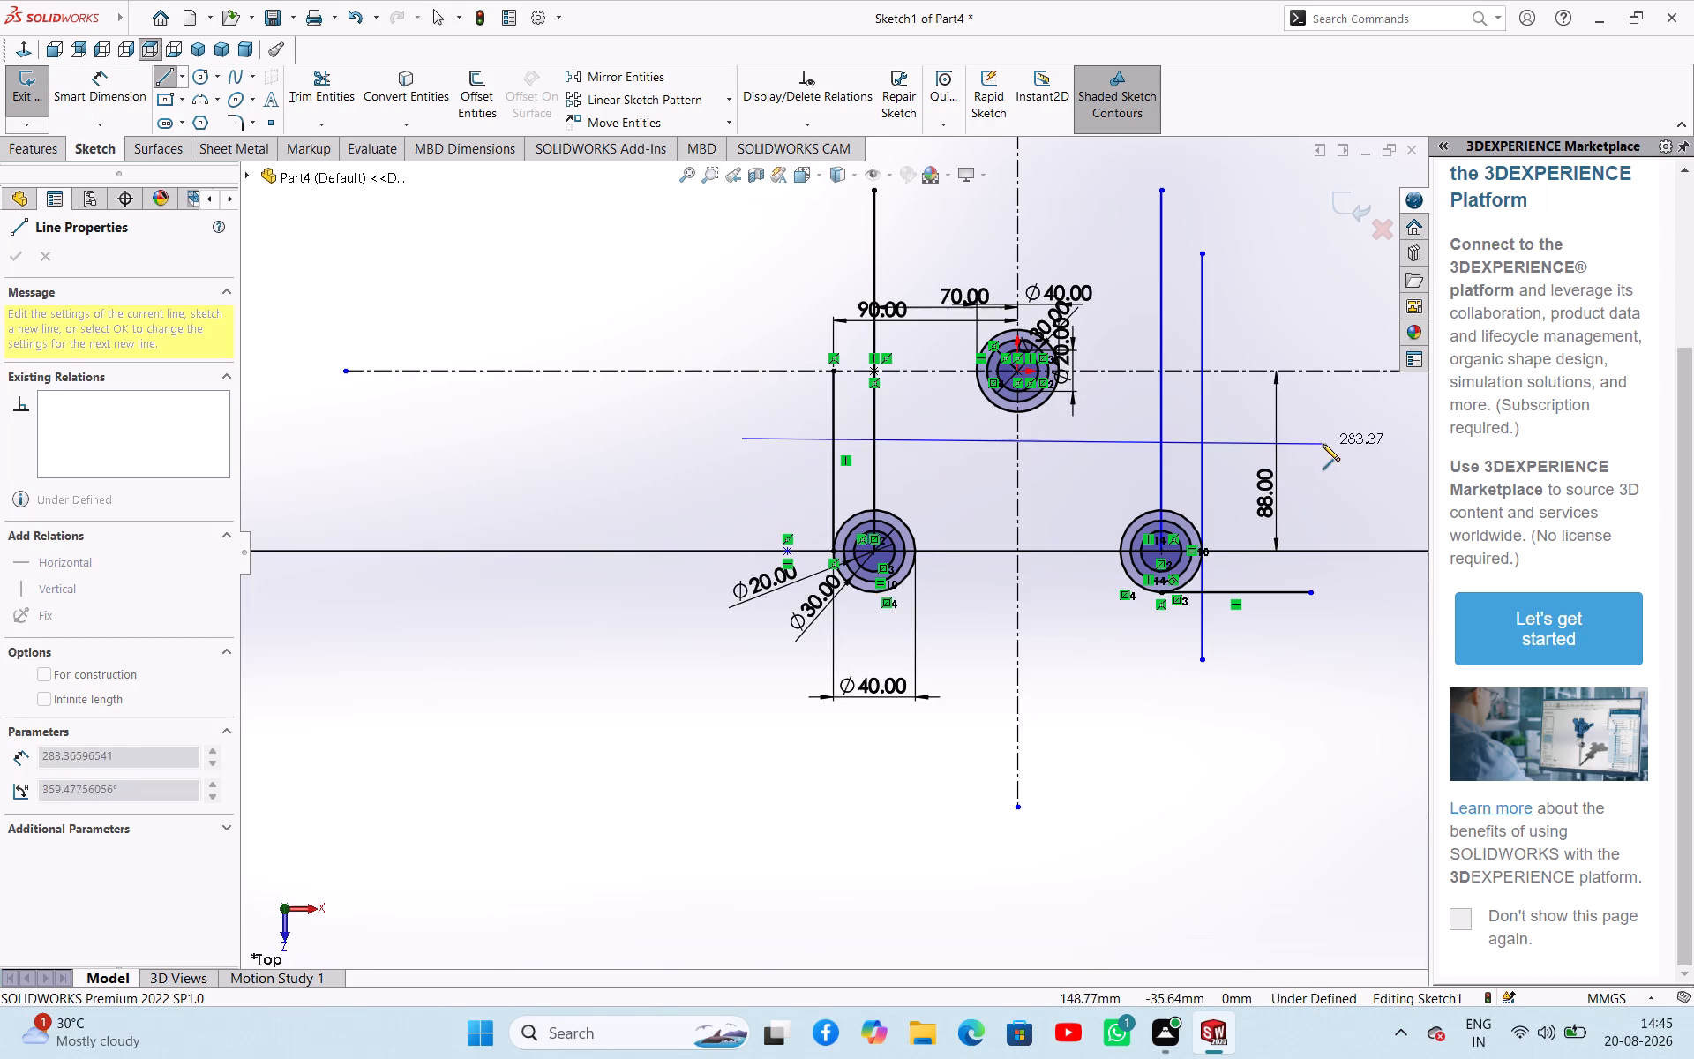
pyautogui.click(1323, 441)
pyautogui.press('Escape')
# Dimension the new long horizontal line at 90 mm from the short horizontal line tangent beneath the lower-right circle.
pyautogui.moveTo(1266, 738); pyautogui.dragTo(1301, 650, button='right')
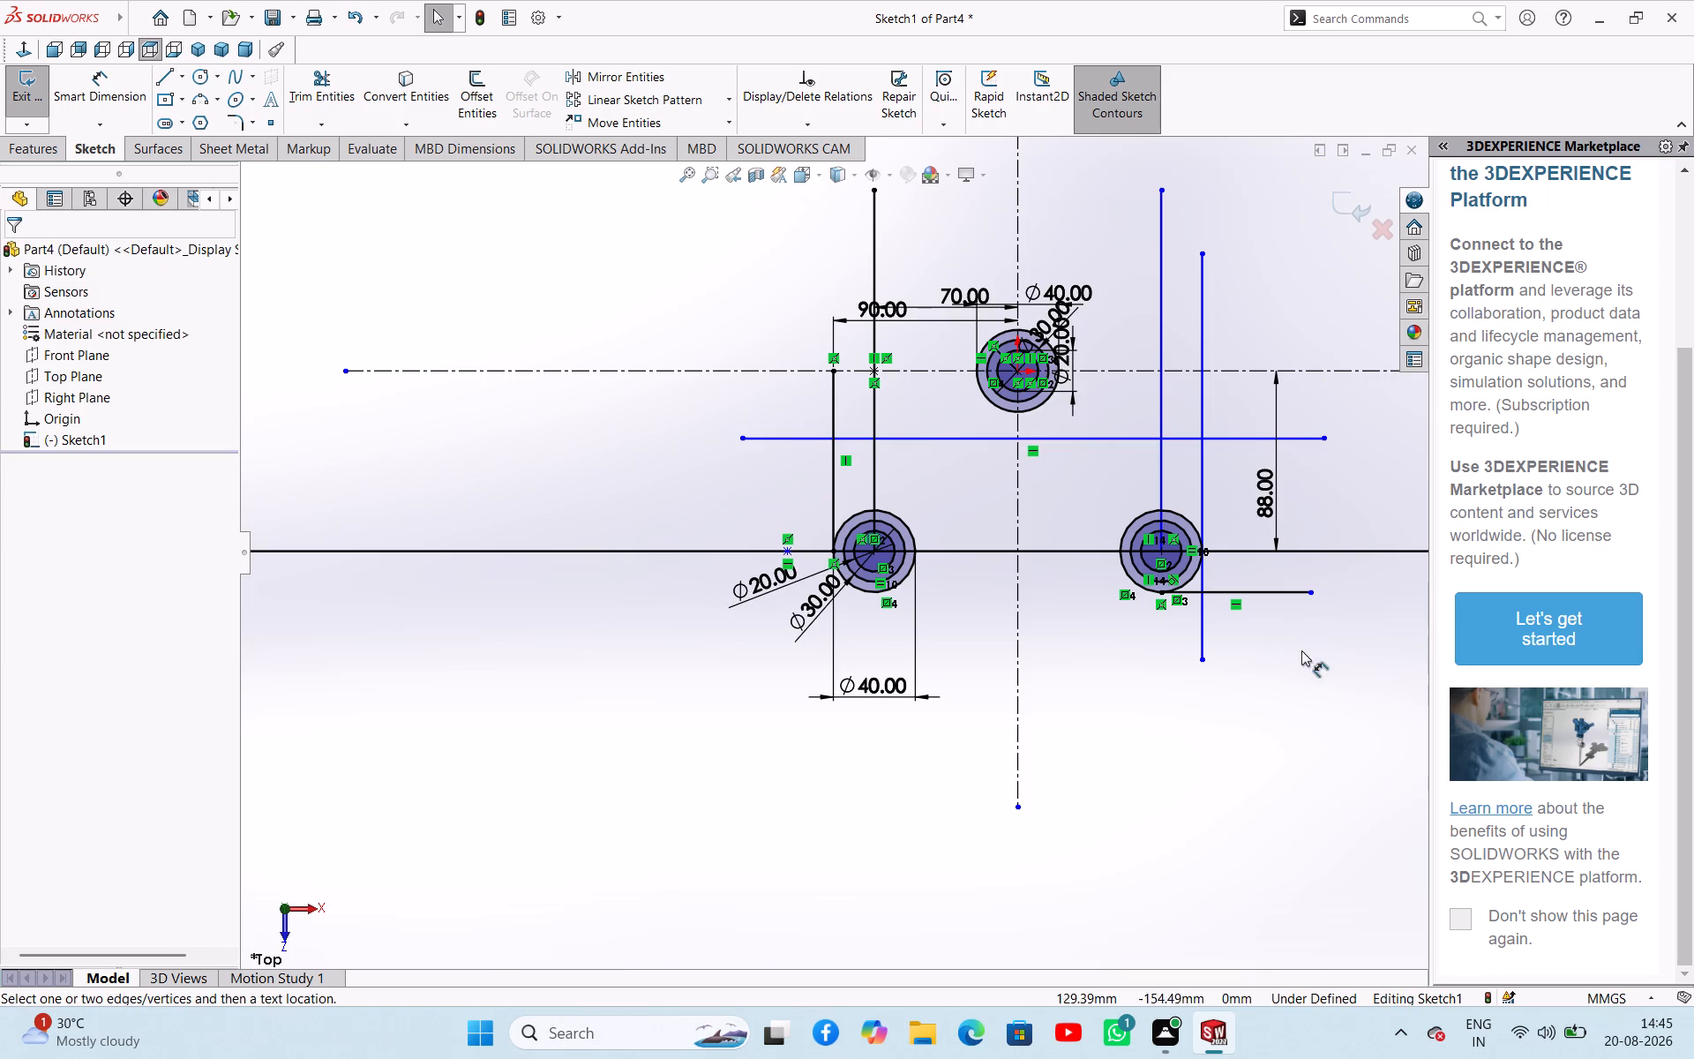
pyautogui.moveTo(1301, 650); pyautogui.dragTo(1307, 624, button='right')
pyautogui.click(1280, 587)
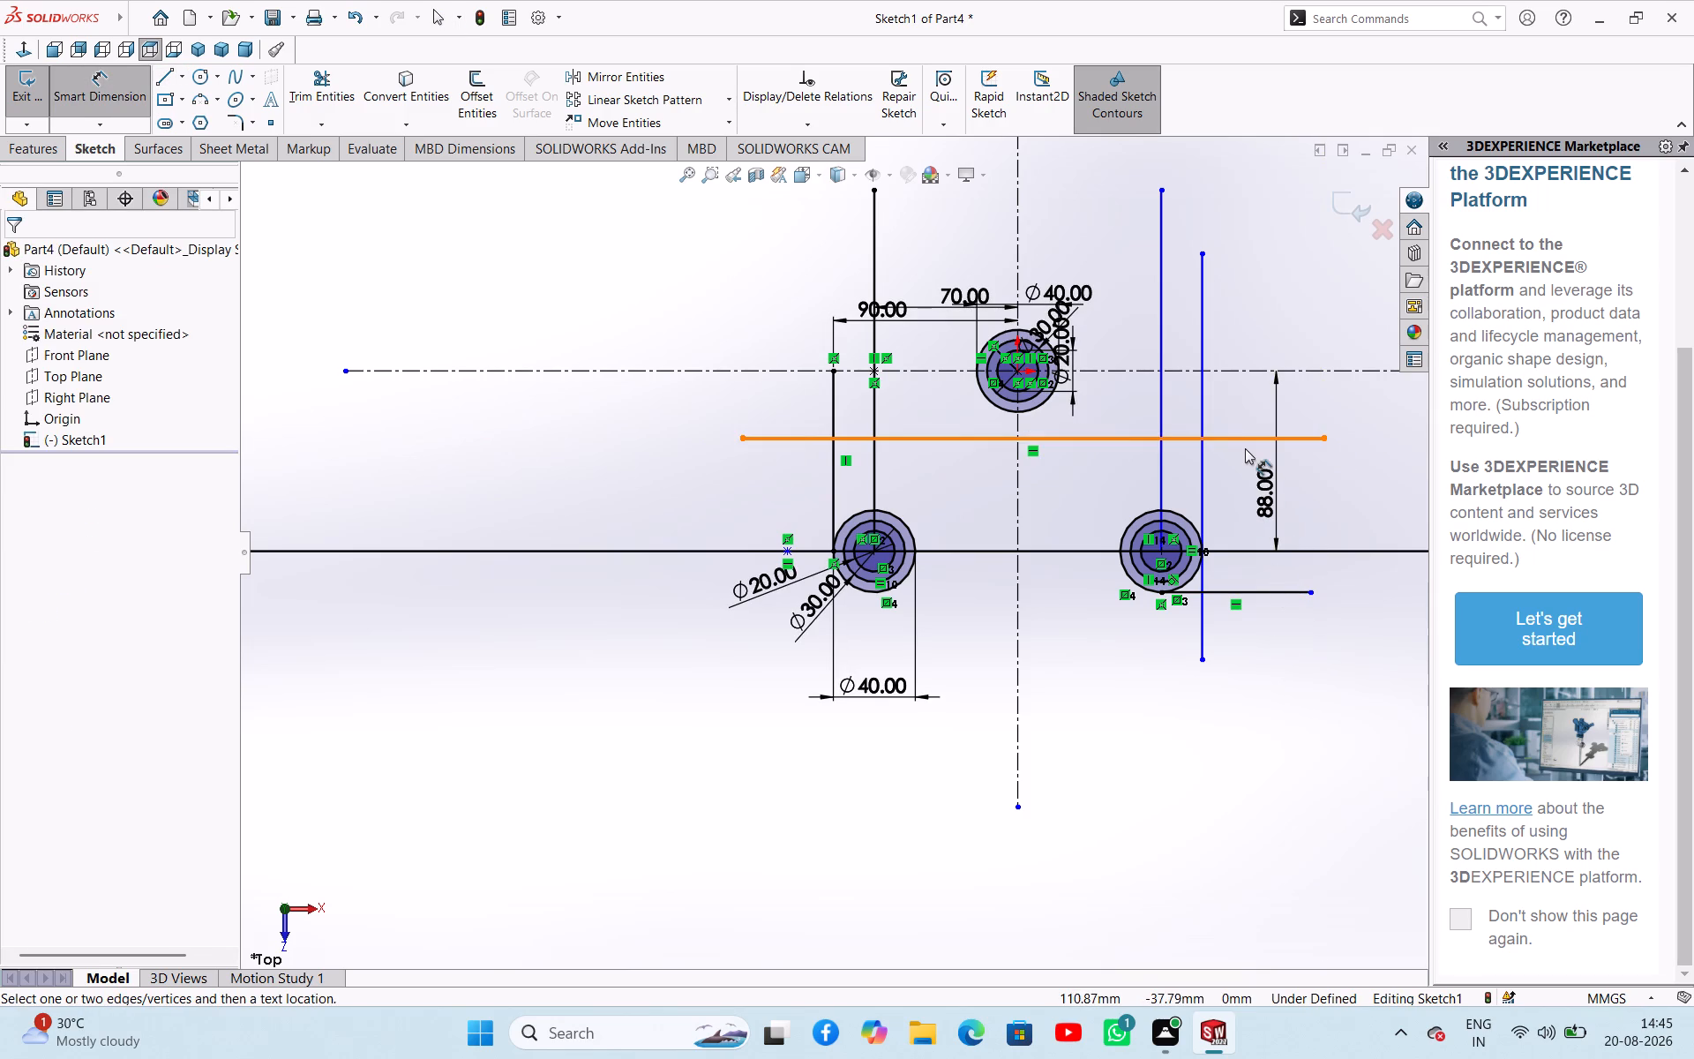
pyautogui.click(1245, 439)
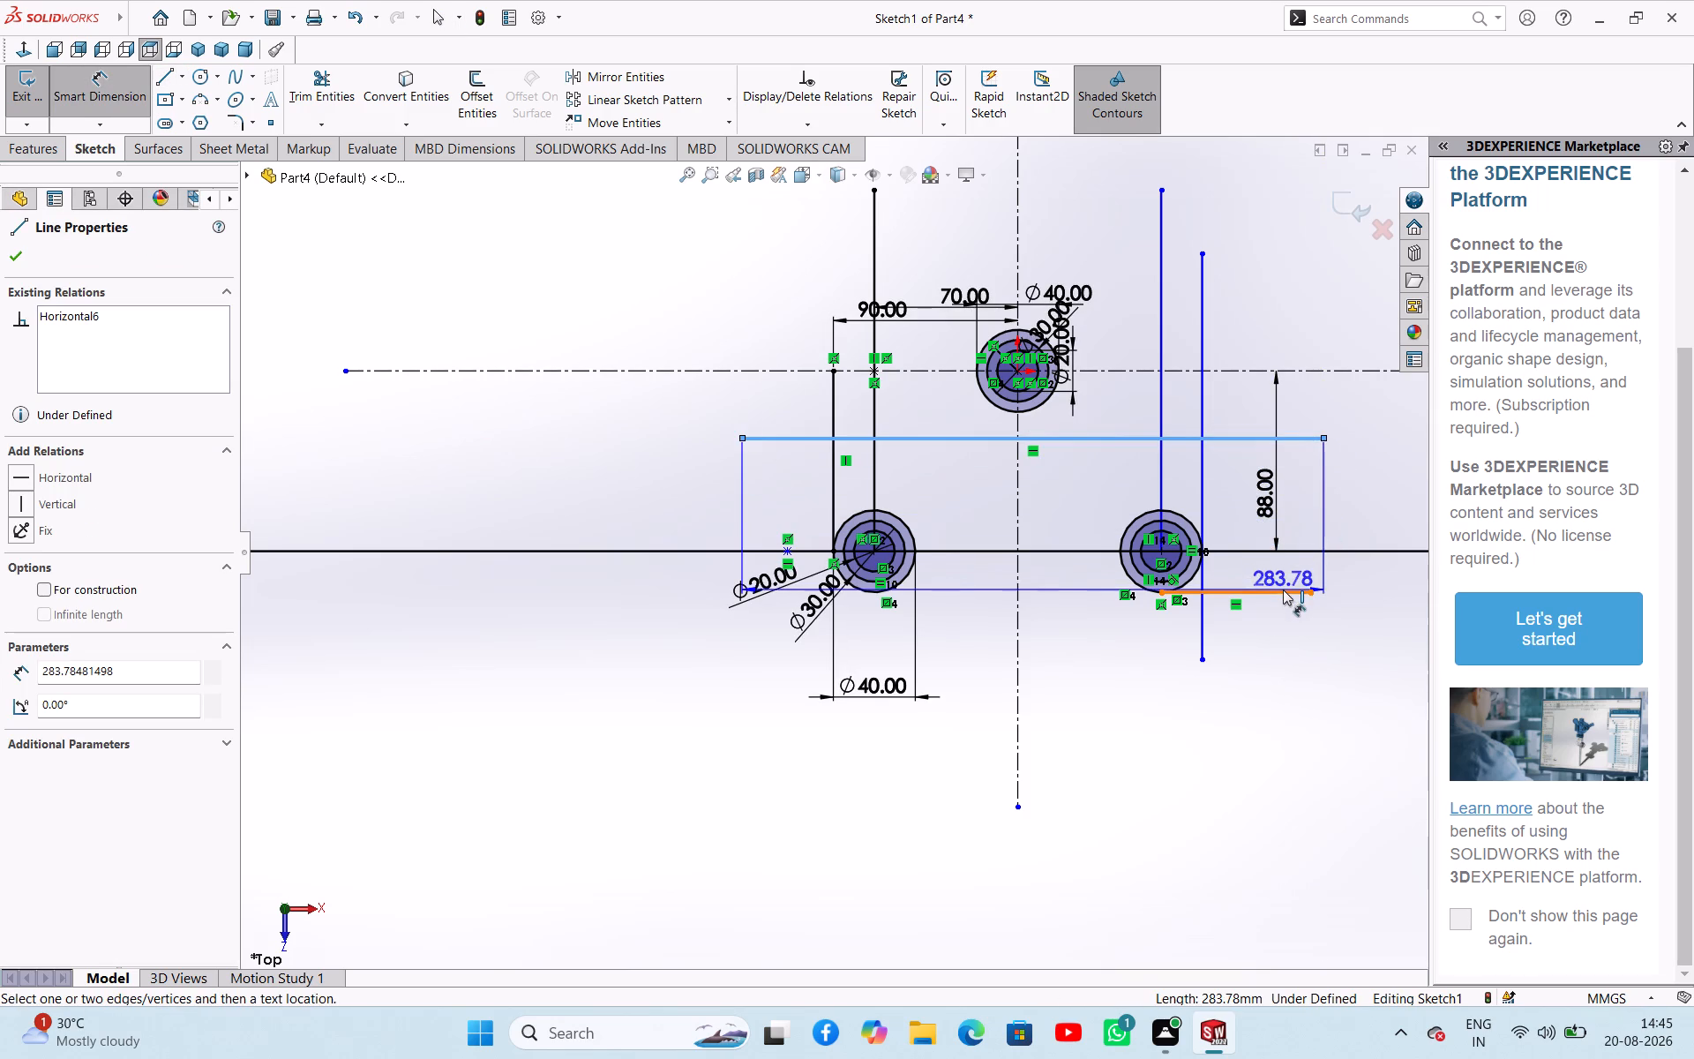
pyautogui.moveTo(1285, 591); pyautogui.dragTo(1289, 582)
pyautogui.click(1313, 513)
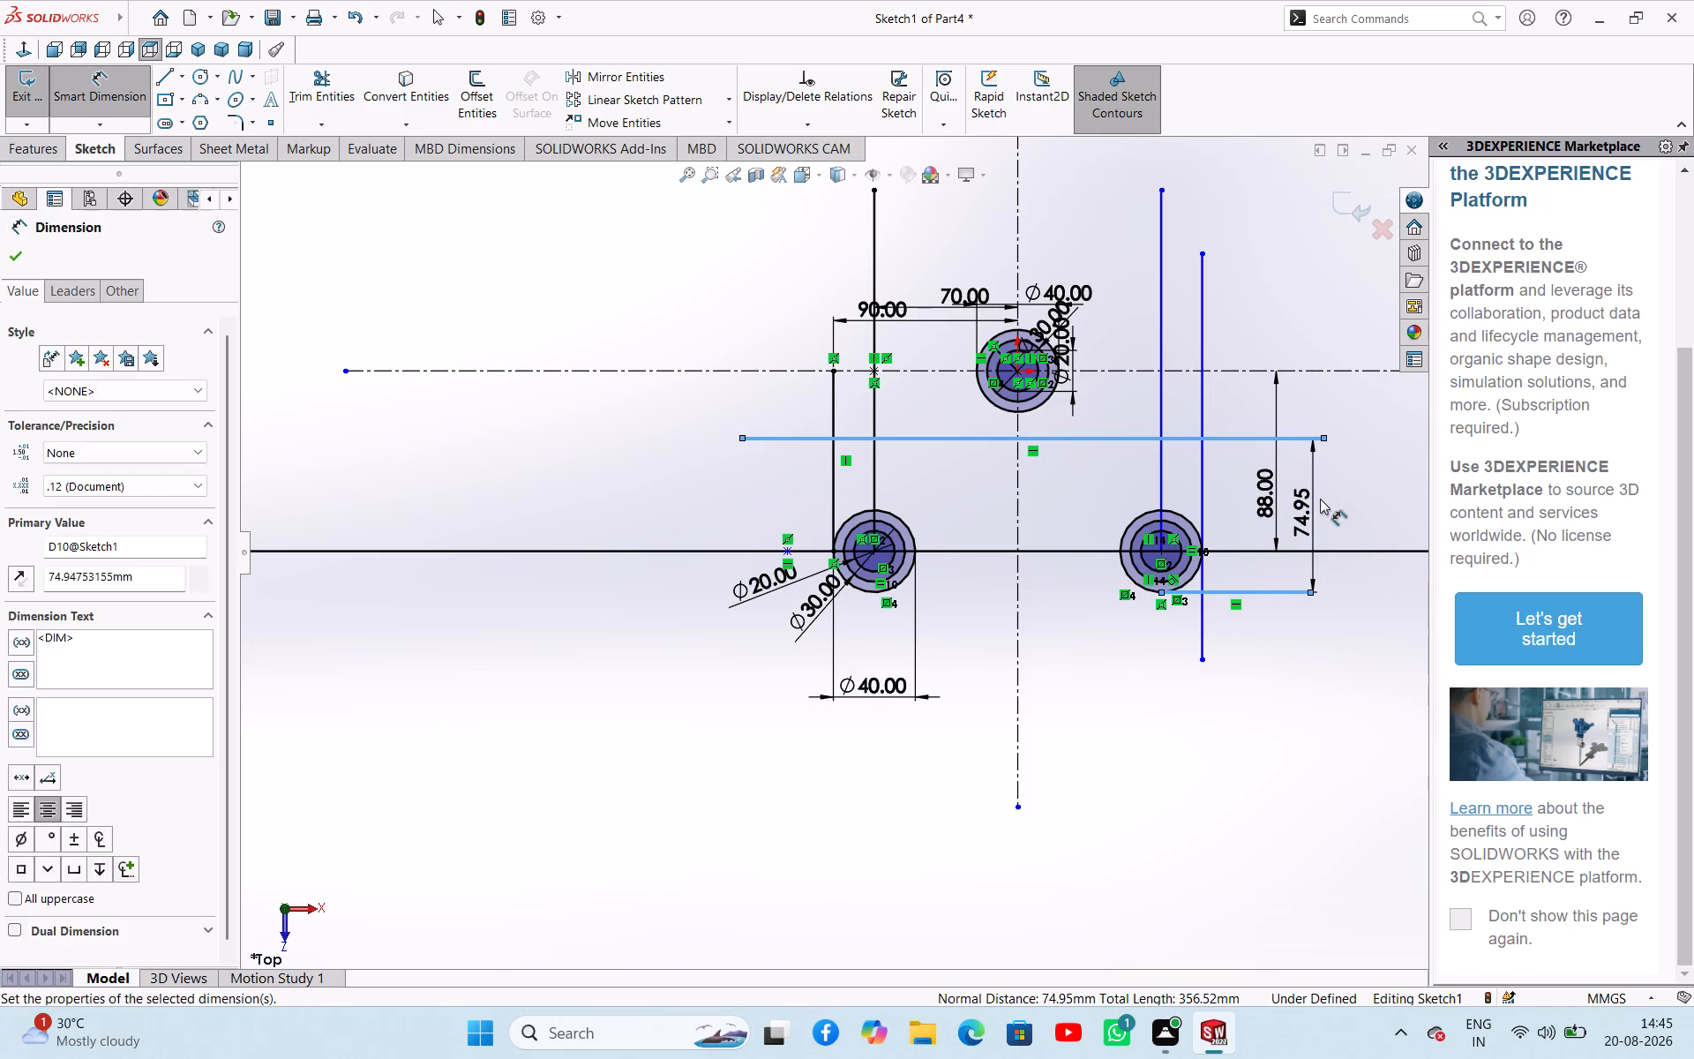
pyautogui.write('90')
pyautogui.press('Return')
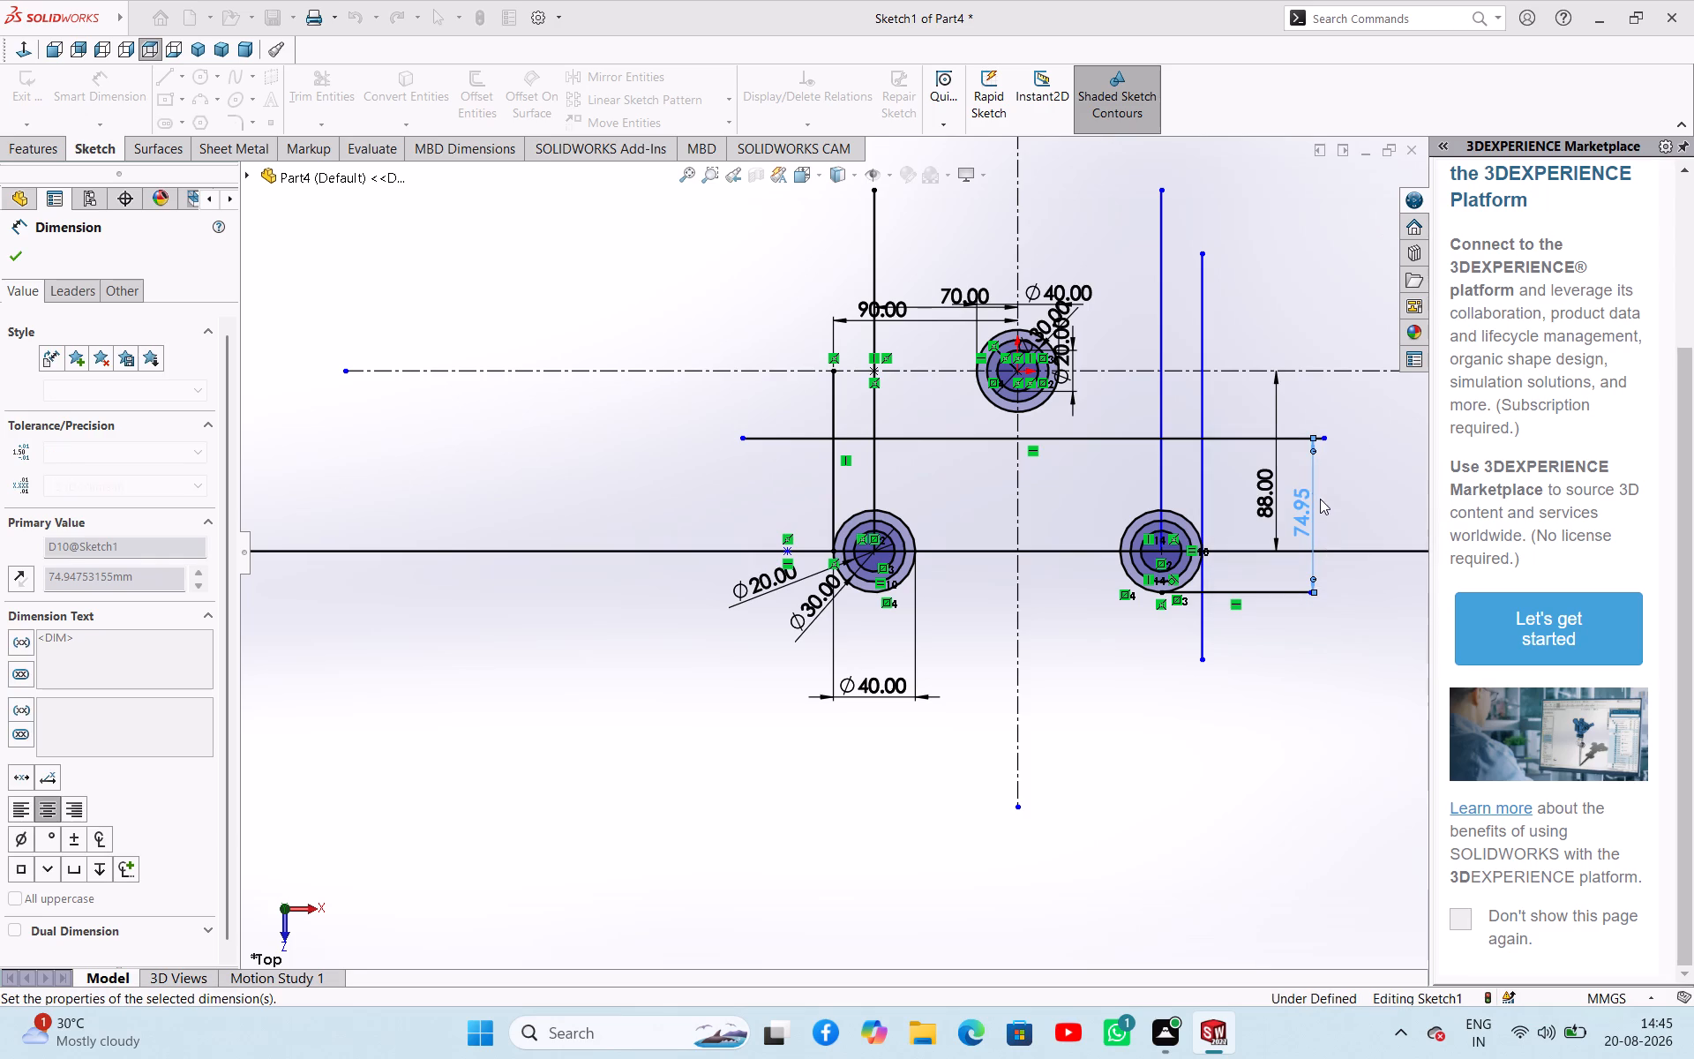
pyautogui.press('Escape')
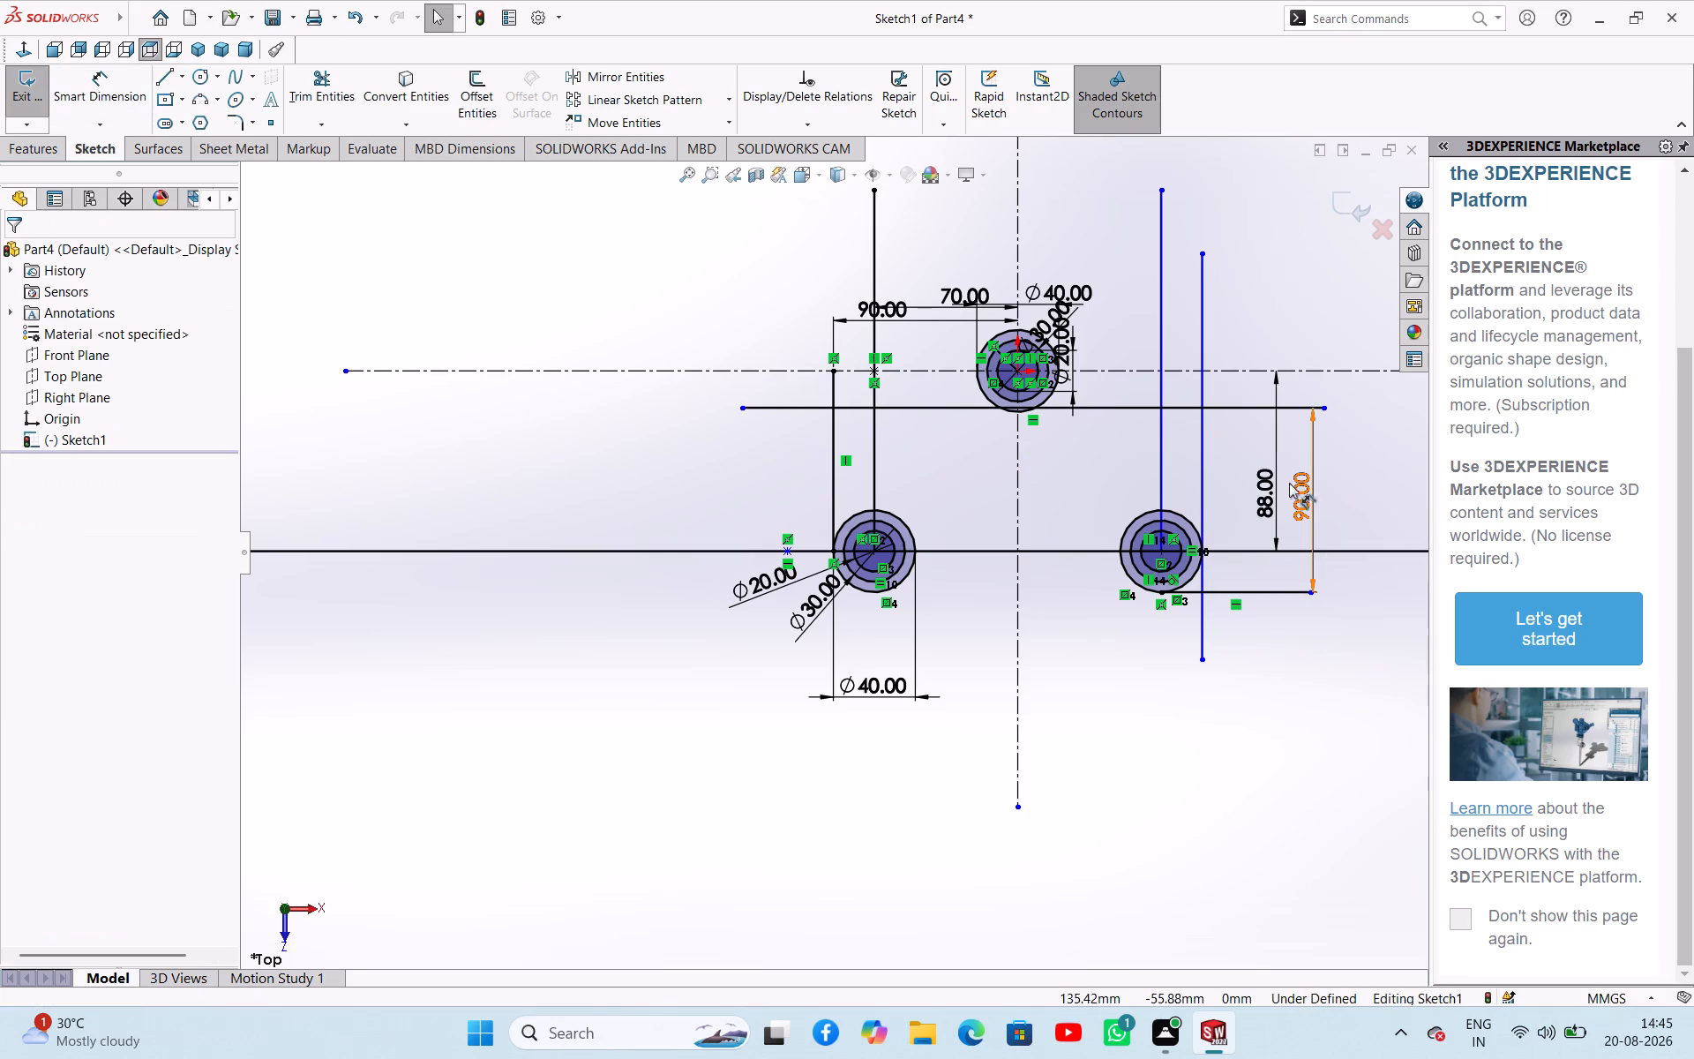
# Sketch a sloping line about 90 mm long from the outermost central circle to where the long horizontal line crosses the outer right line.
pyautogui.click(176, 81)
pyautogui.click(259, 101)
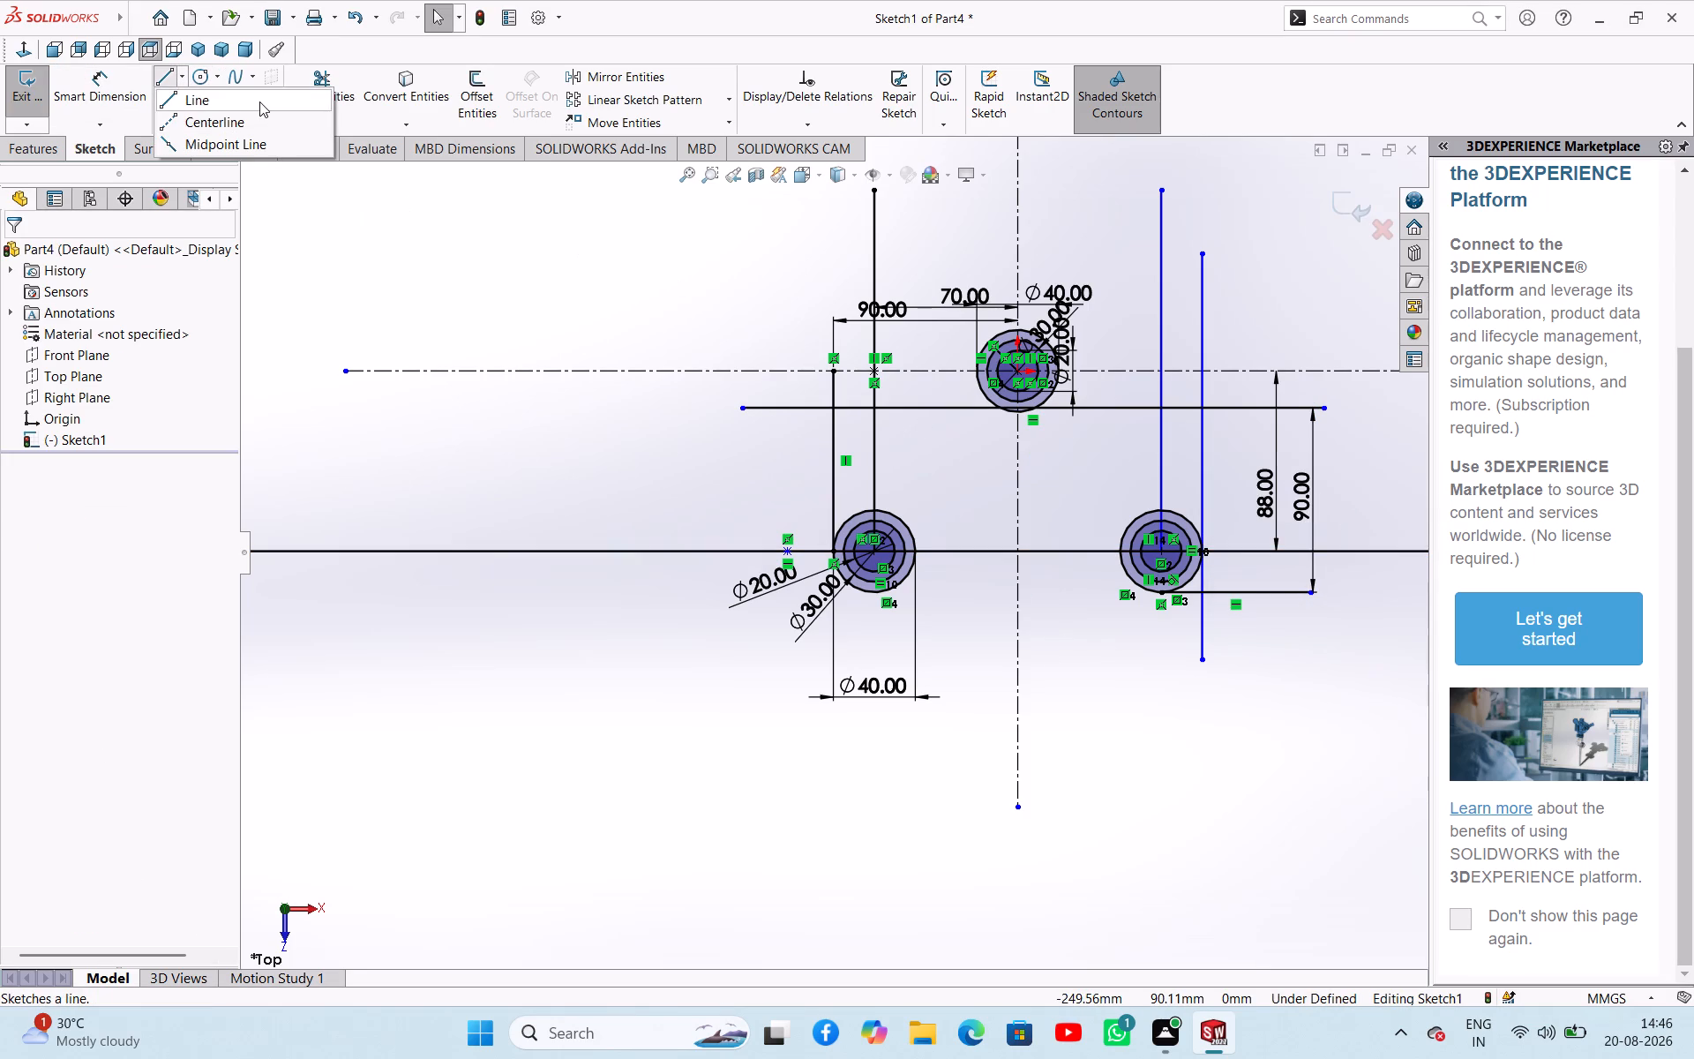
pyautogui.click(1053, 349)
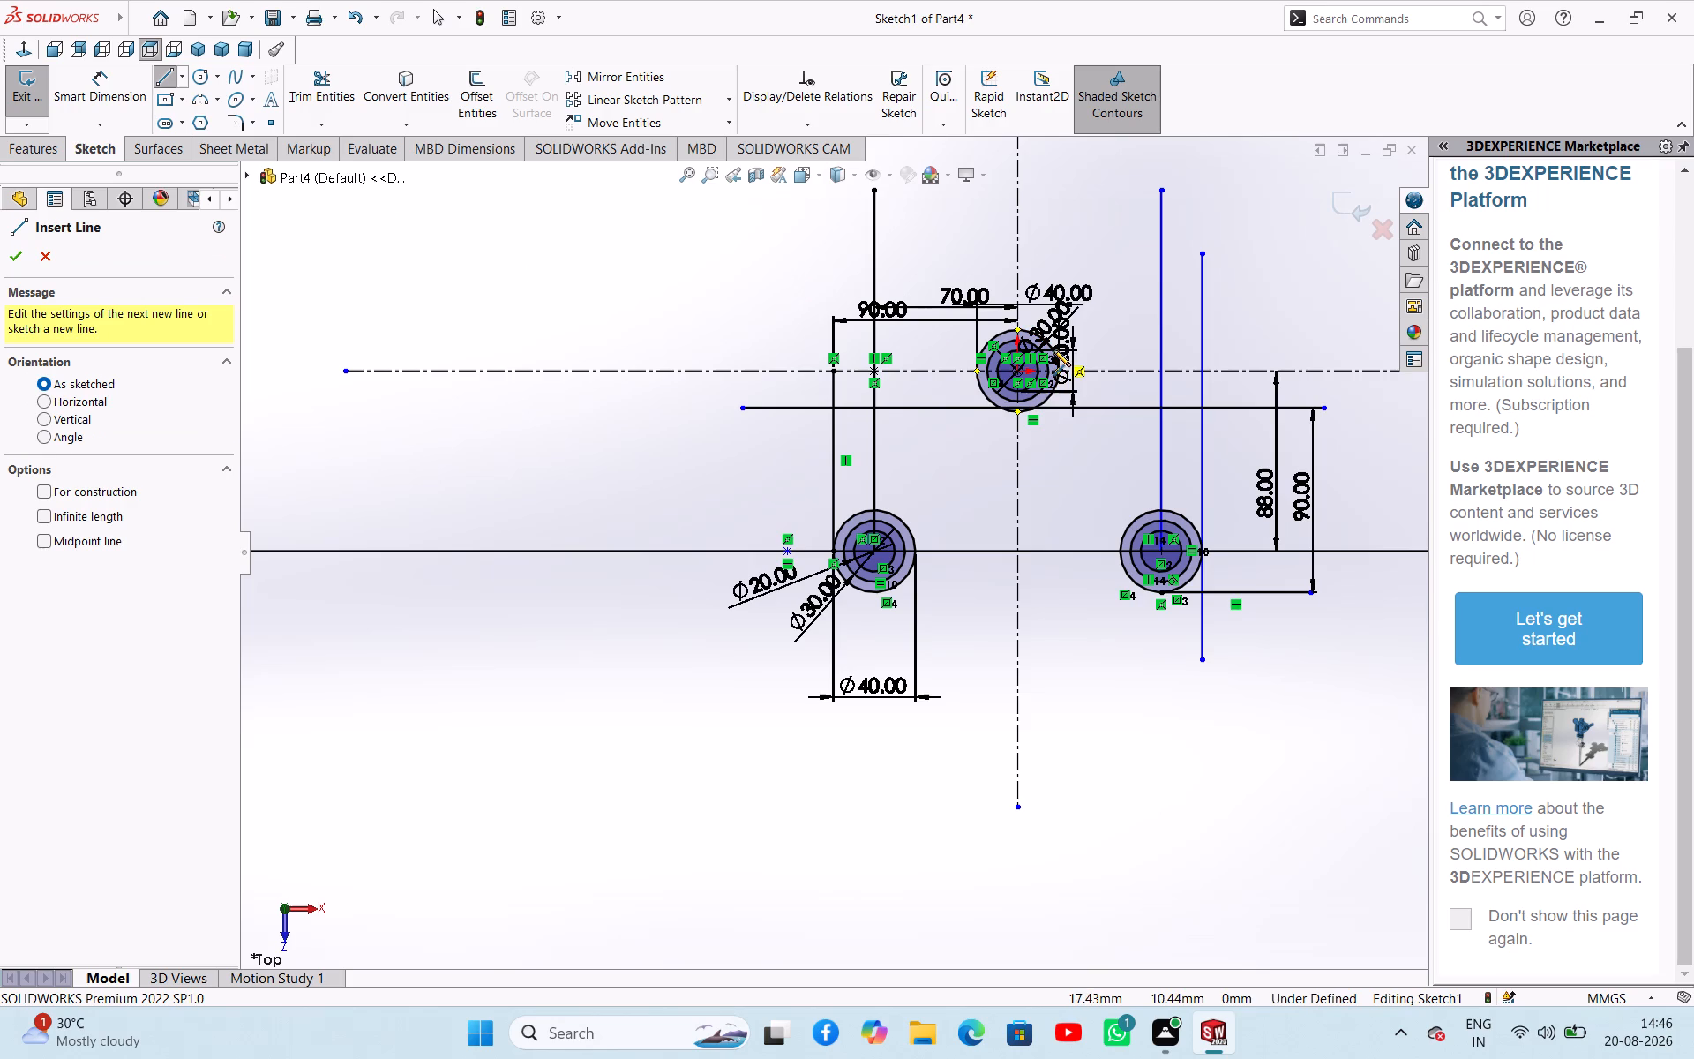
pyautogui.click(1203, 406)
pyautogui.rightClick(1221, 437)
pyautogui.click(1237, 449)
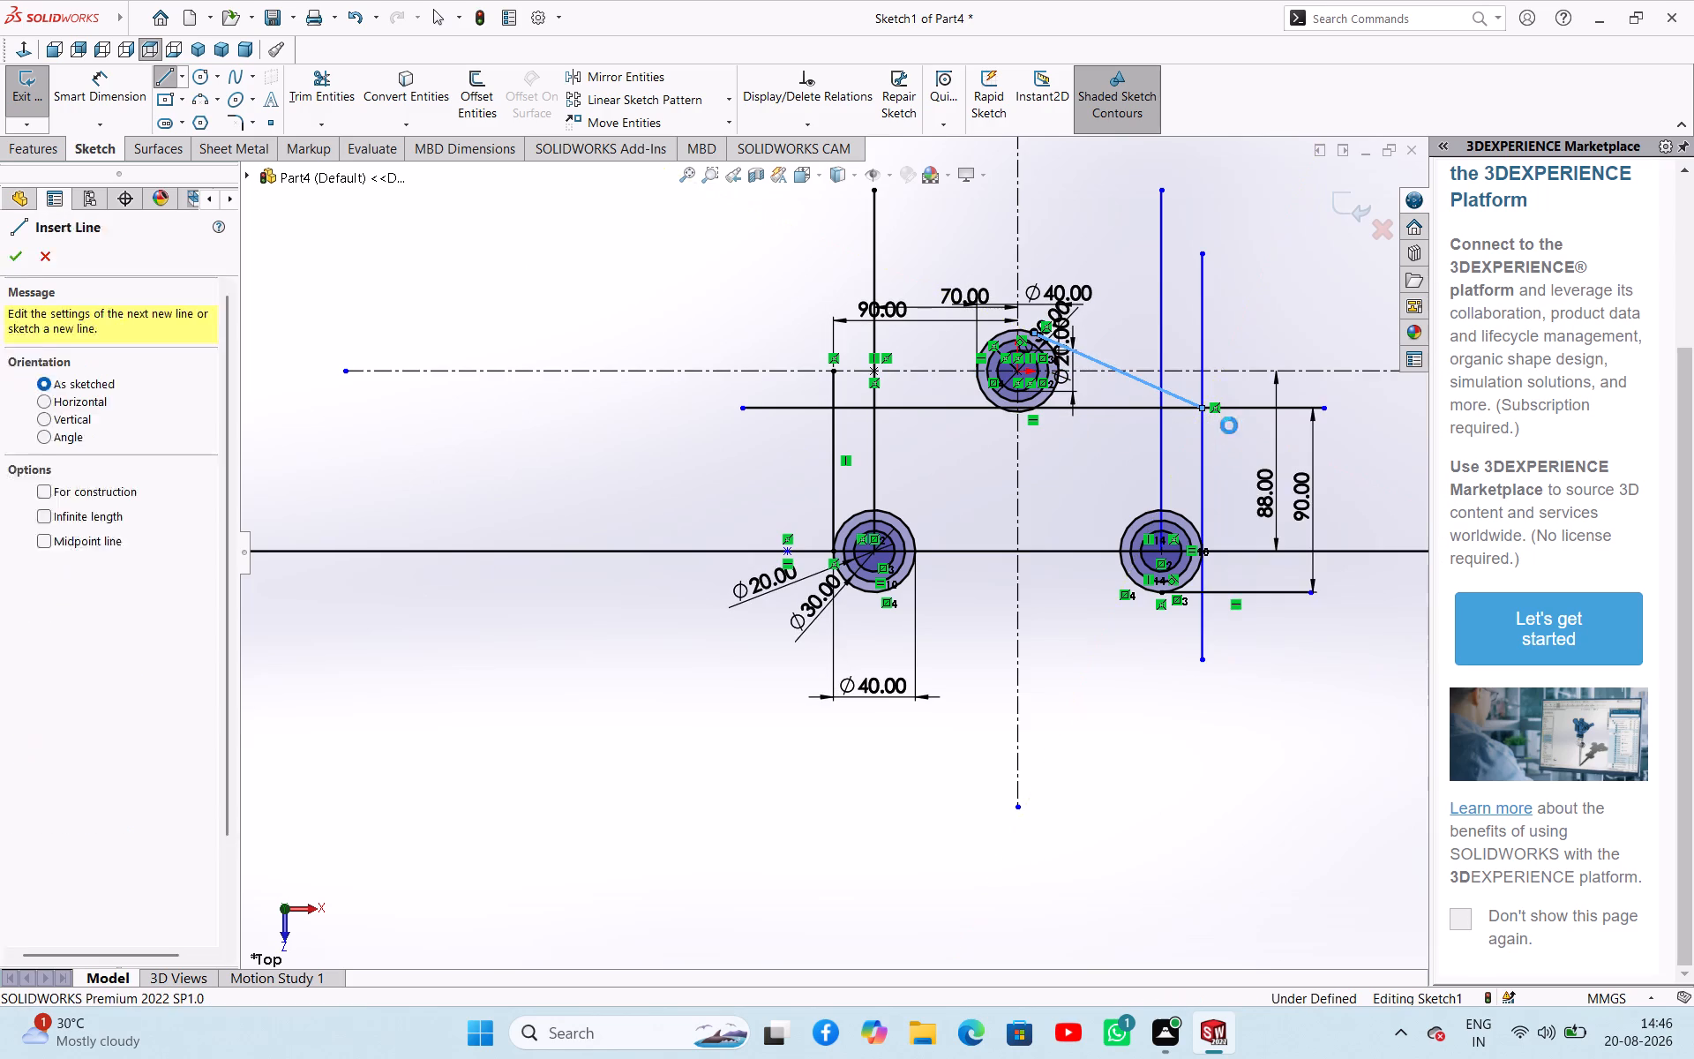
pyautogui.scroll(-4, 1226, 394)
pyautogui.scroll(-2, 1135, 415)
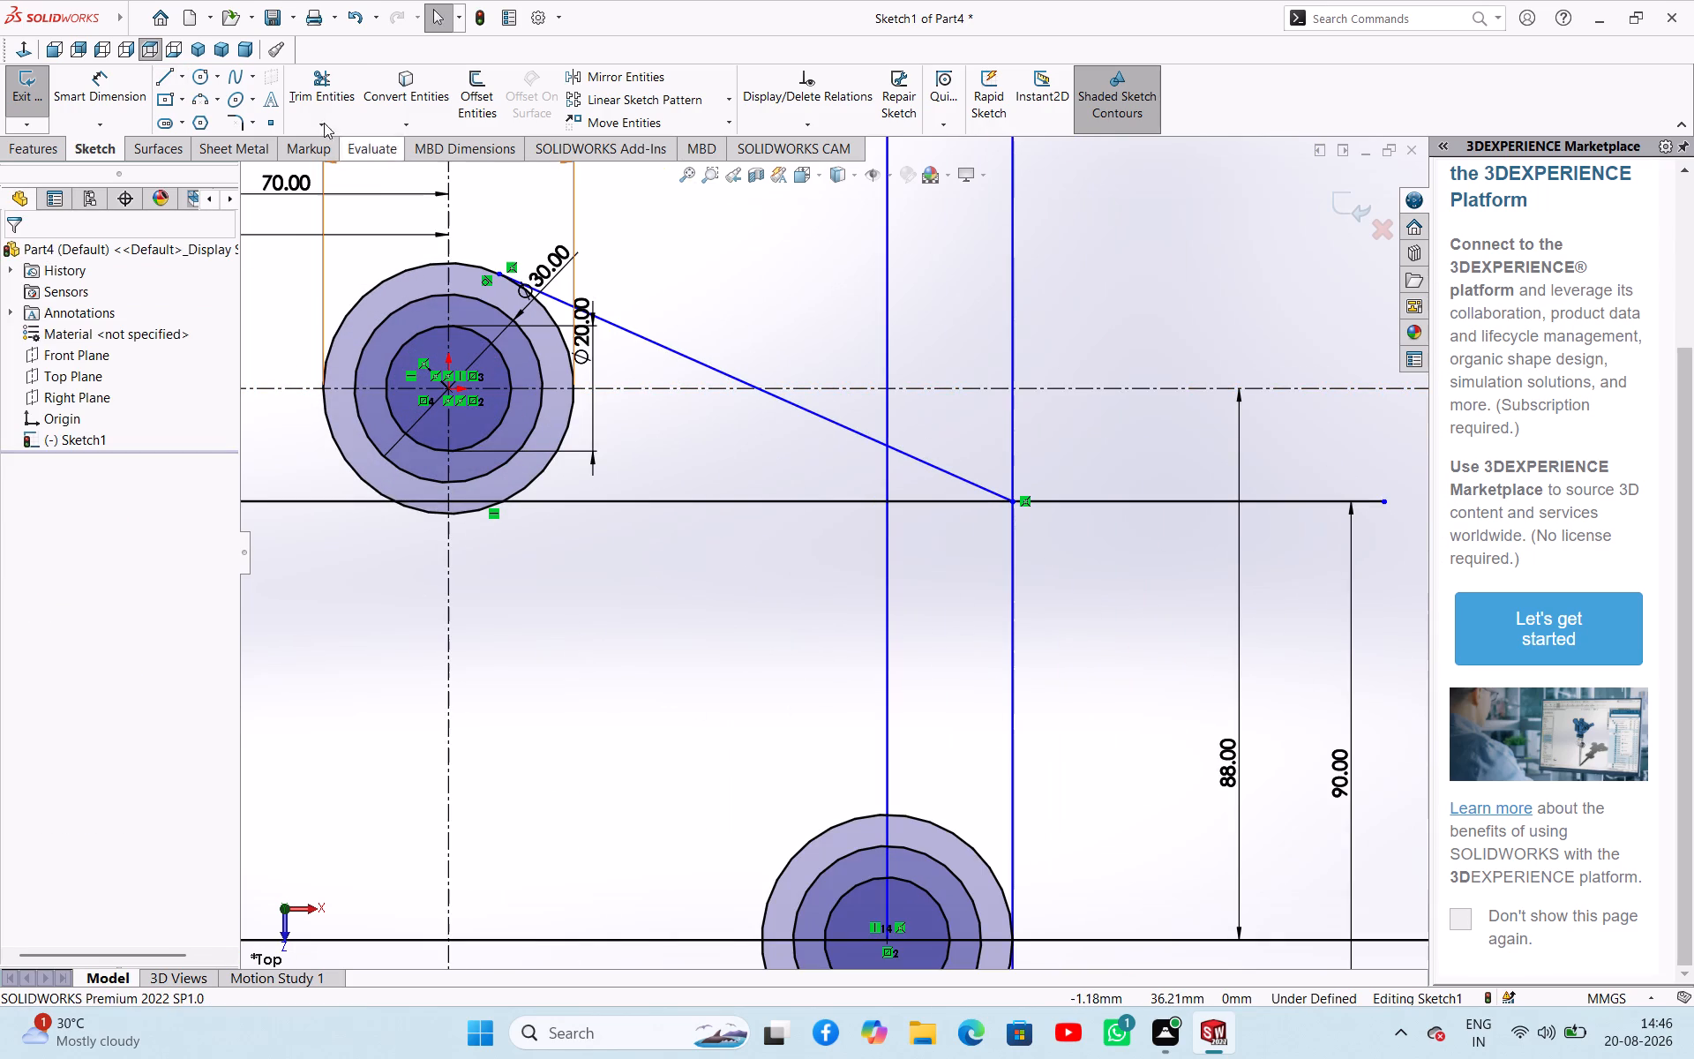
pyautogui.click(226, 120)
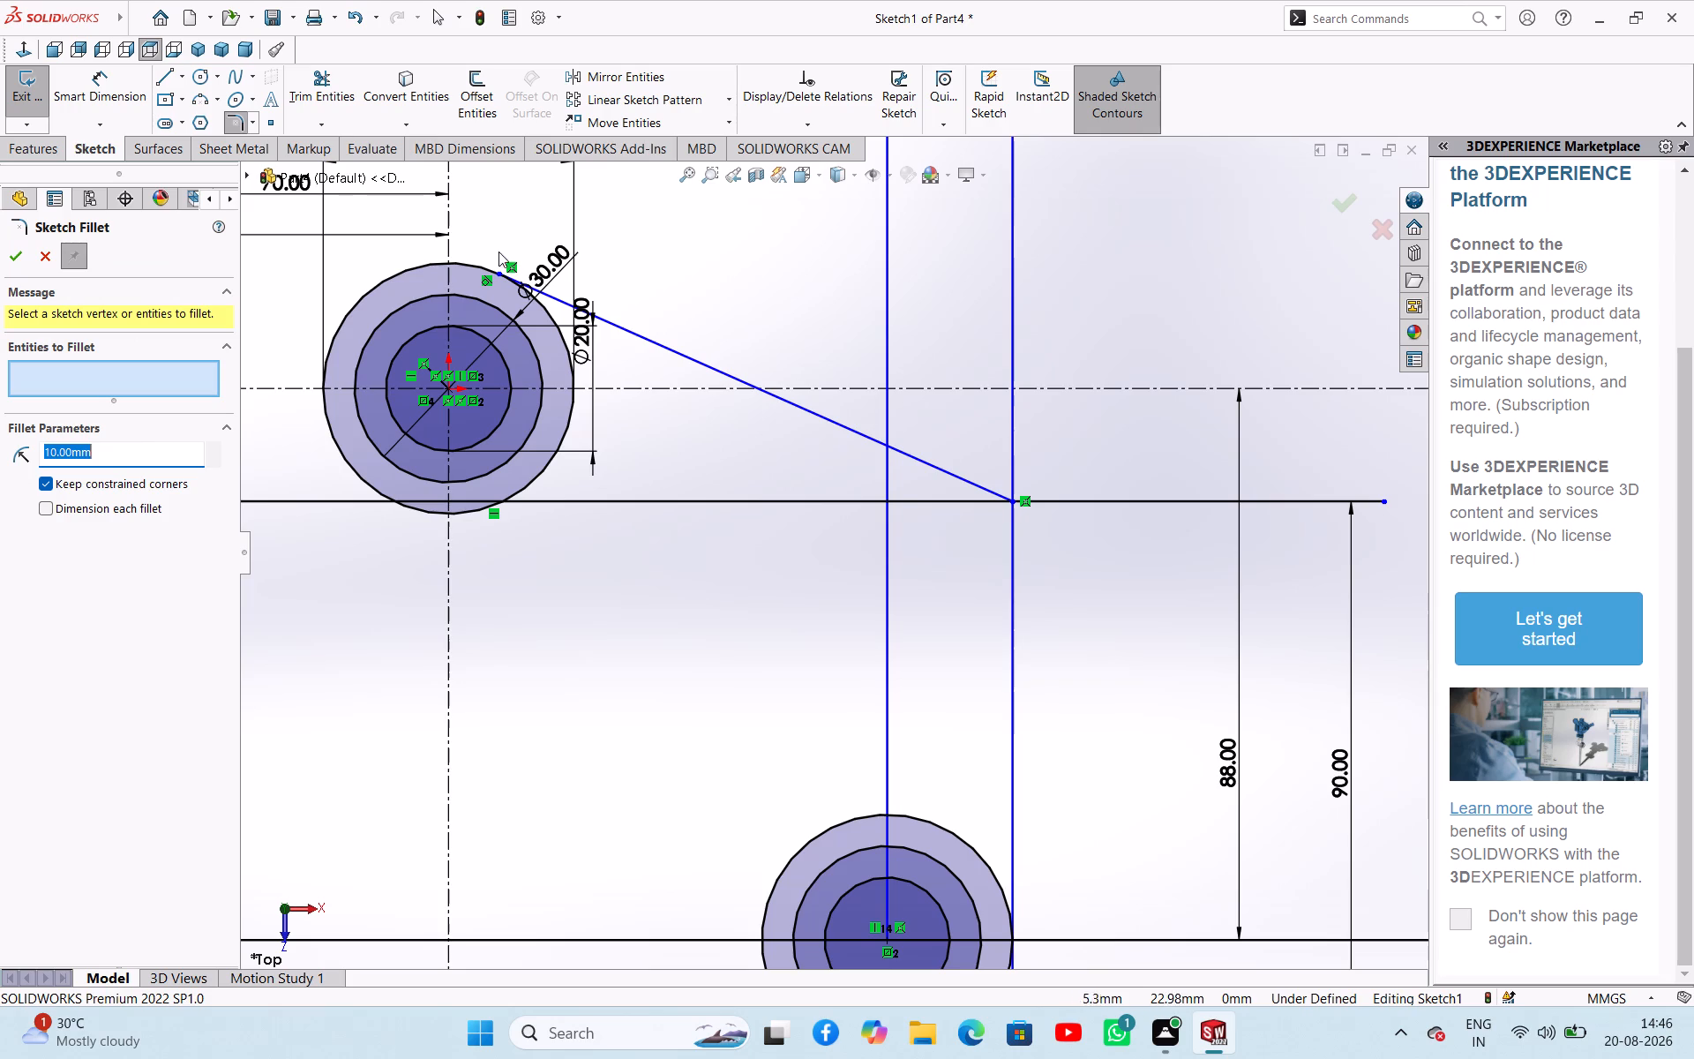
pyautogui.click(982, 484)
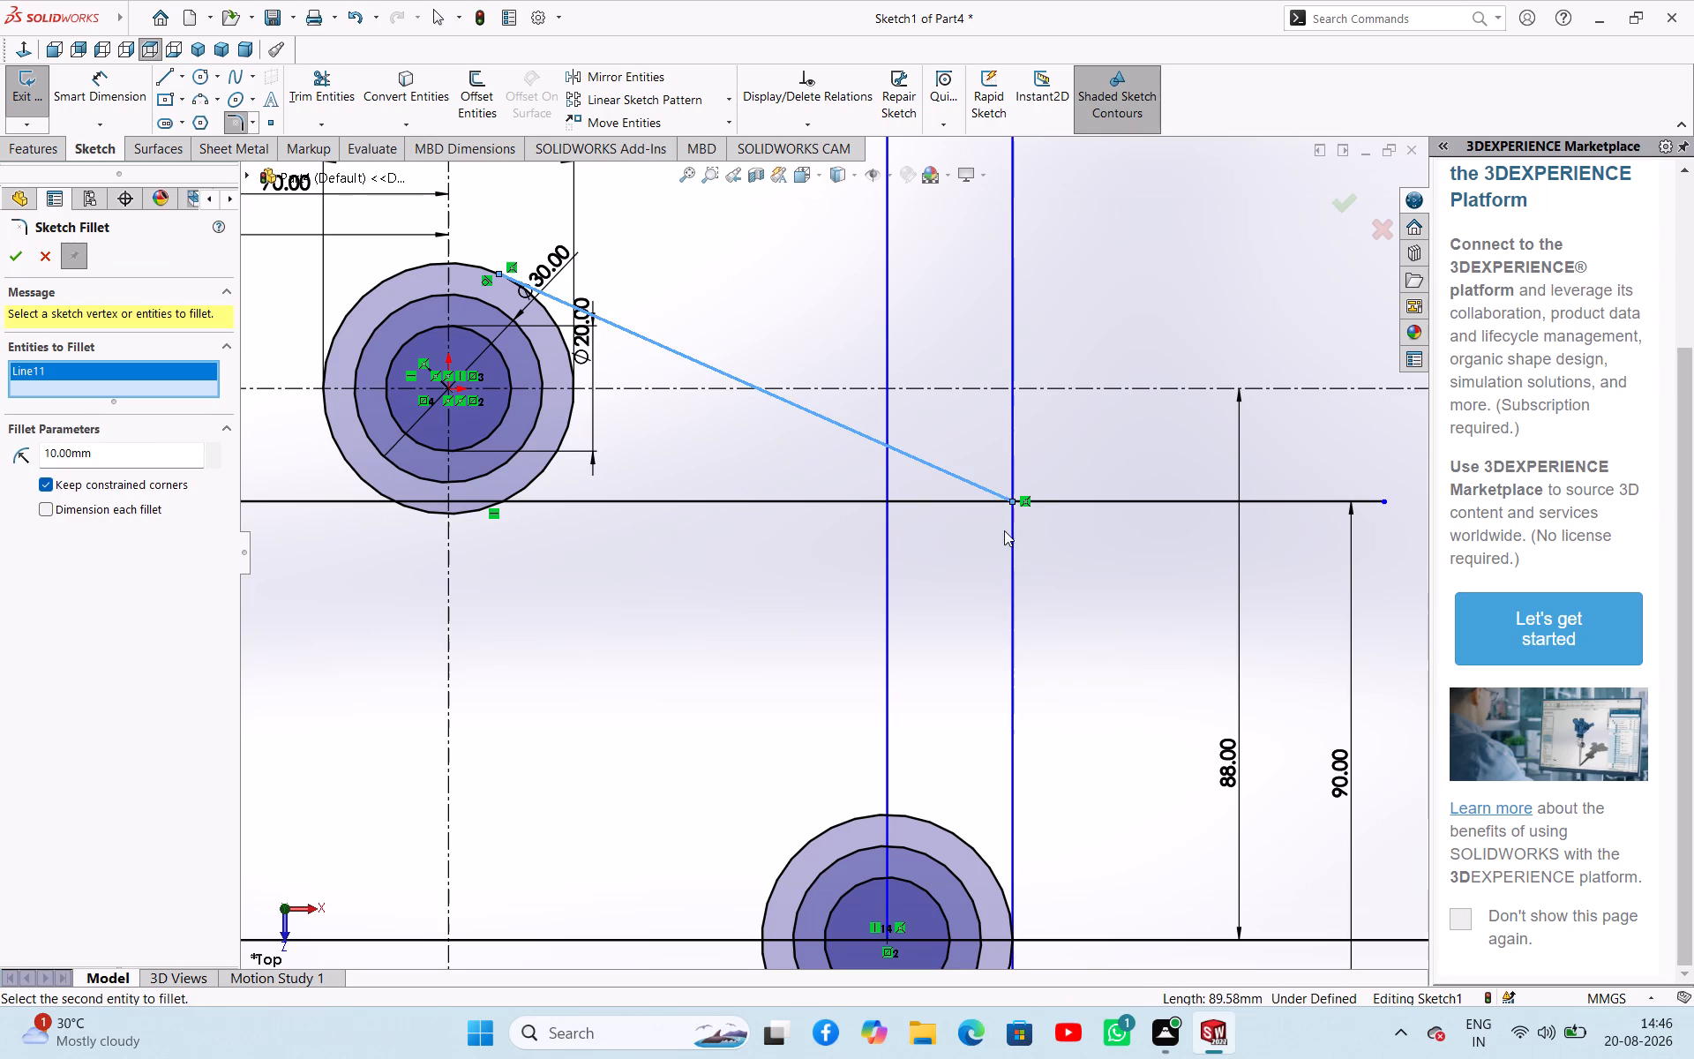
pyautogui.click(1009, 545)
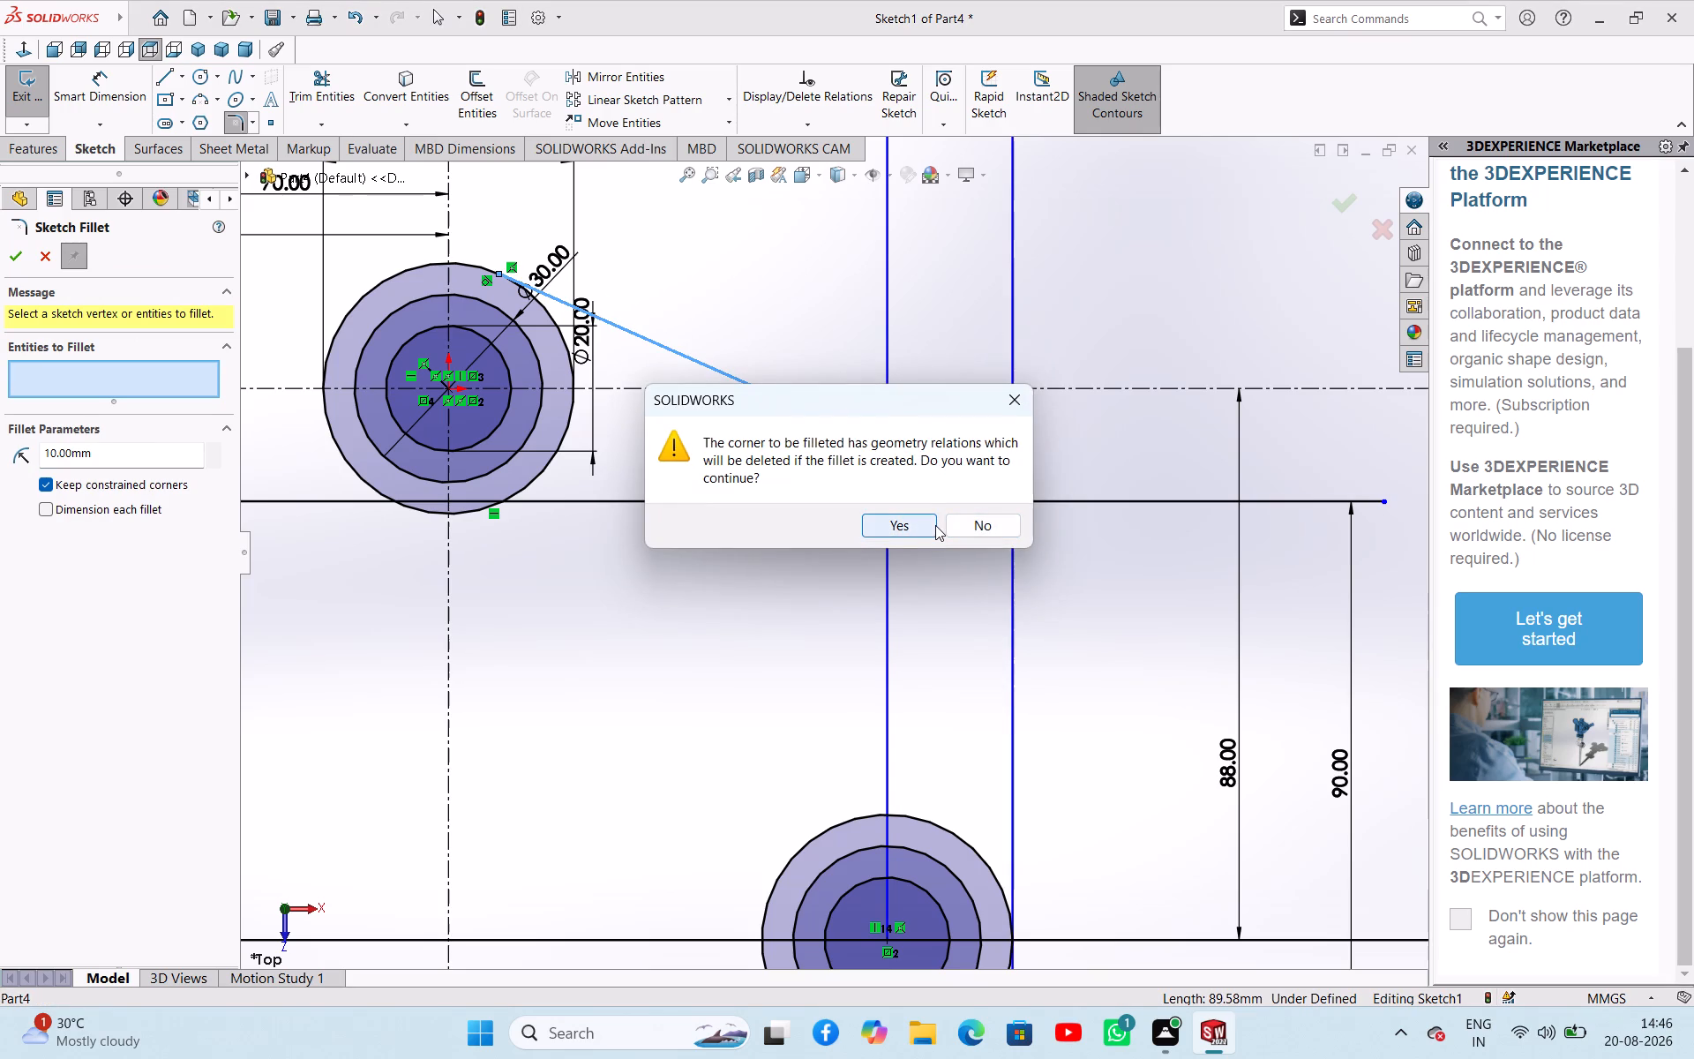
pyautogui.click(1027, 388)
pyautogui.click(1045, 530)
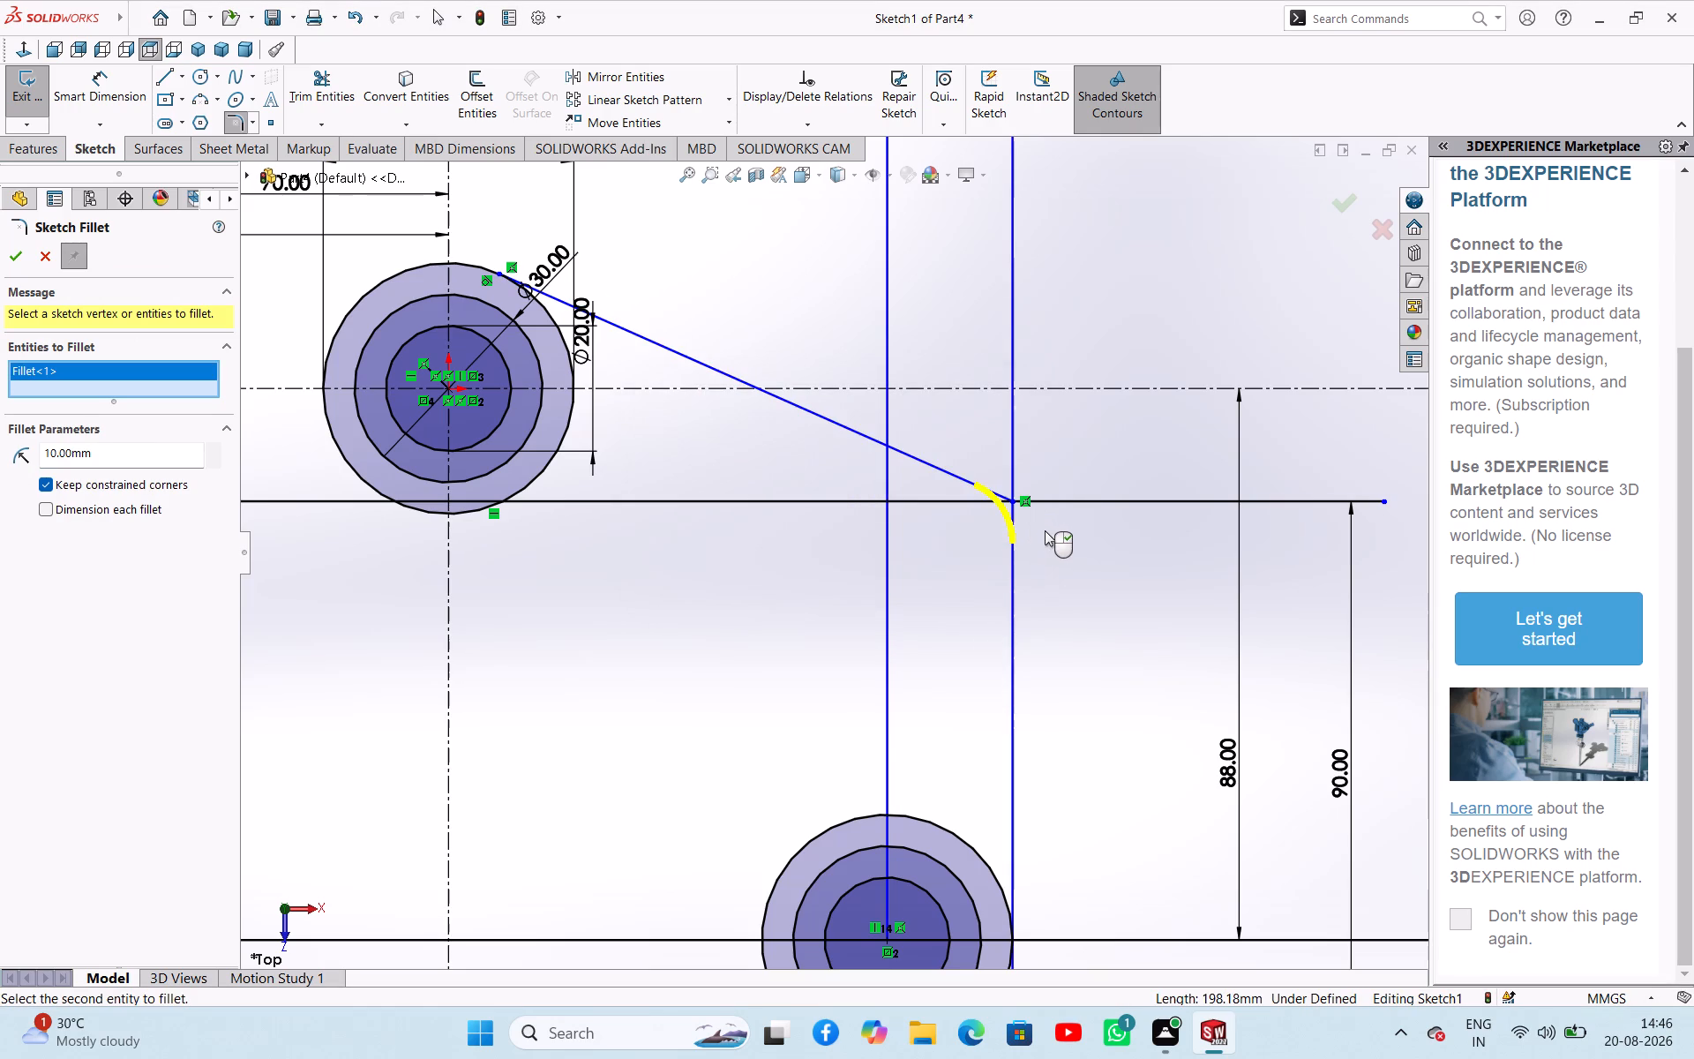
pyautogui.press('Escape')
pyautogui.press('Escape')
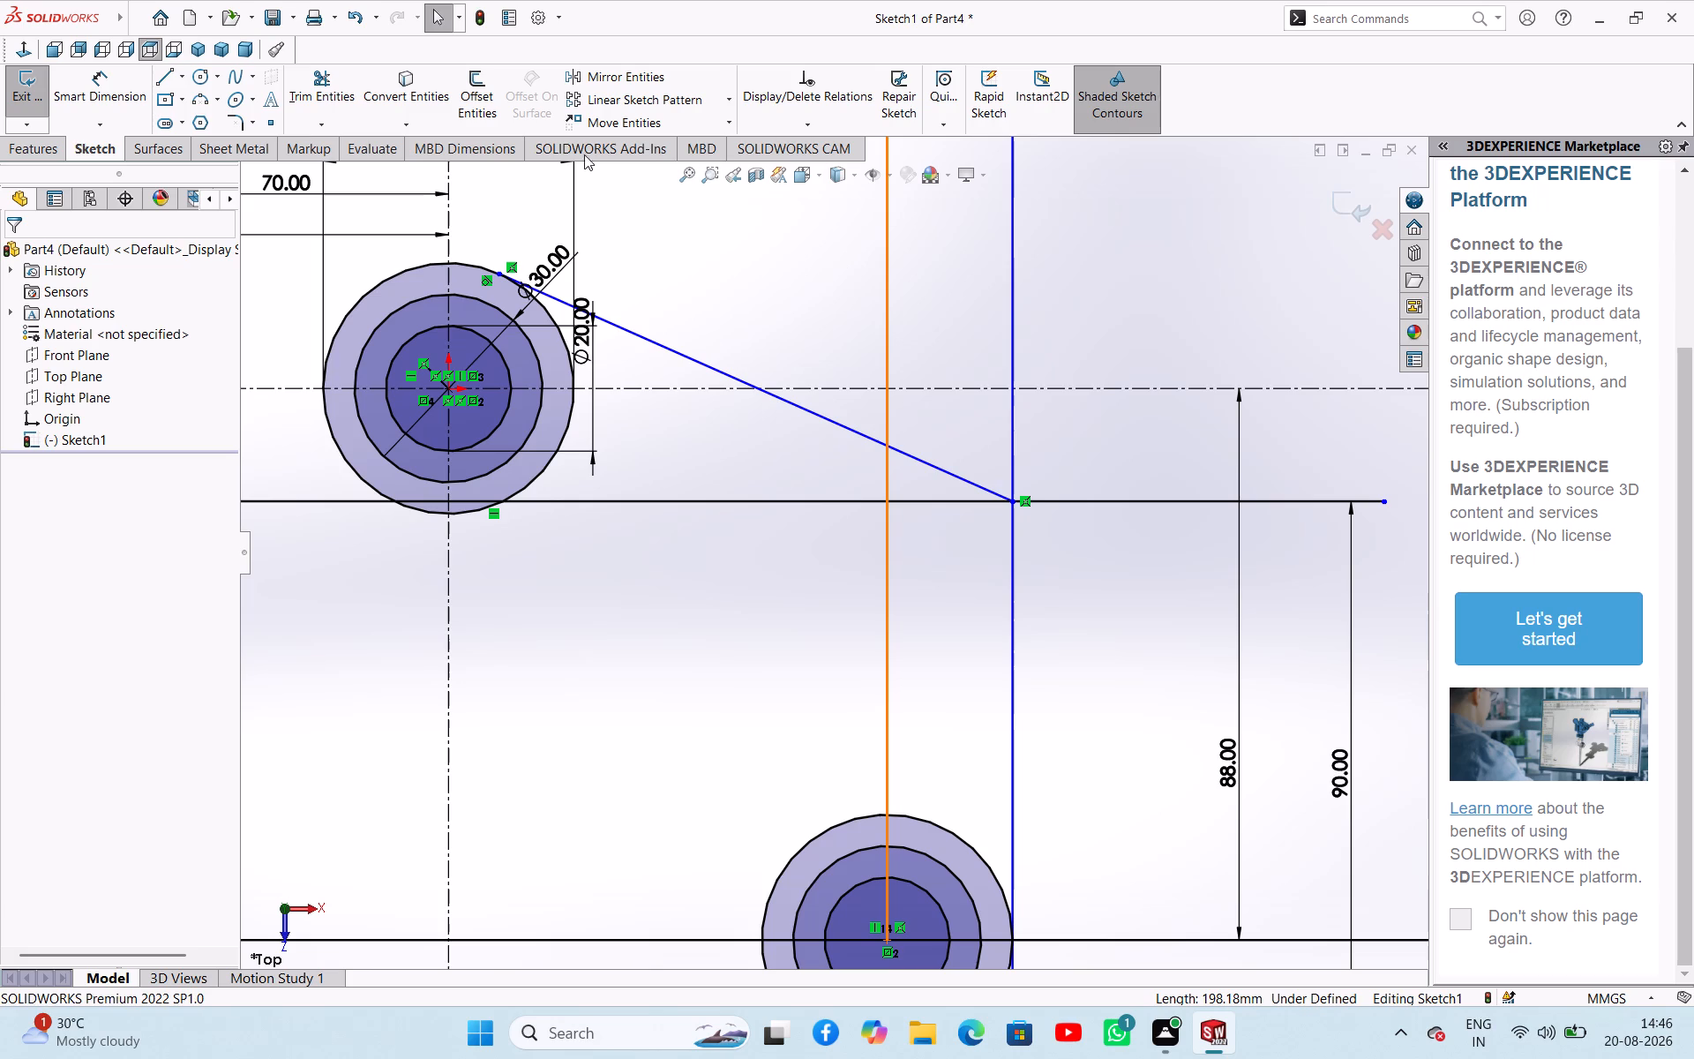
# Trim the outer right line above the sloping line's end and the long horizontal line outside the central circle up to the inner left vertical.
pyautogui.click(316, 86)
pyautogui.moveTo(978, 421); pyautogui.dragTo(1109, 447)
pyautogui.moveTo(986, 294); pyautogui.dragTo(1098, 297)
pyautogui.moveTo(1096, 462); pyautogui.dragTo(1136, 552)
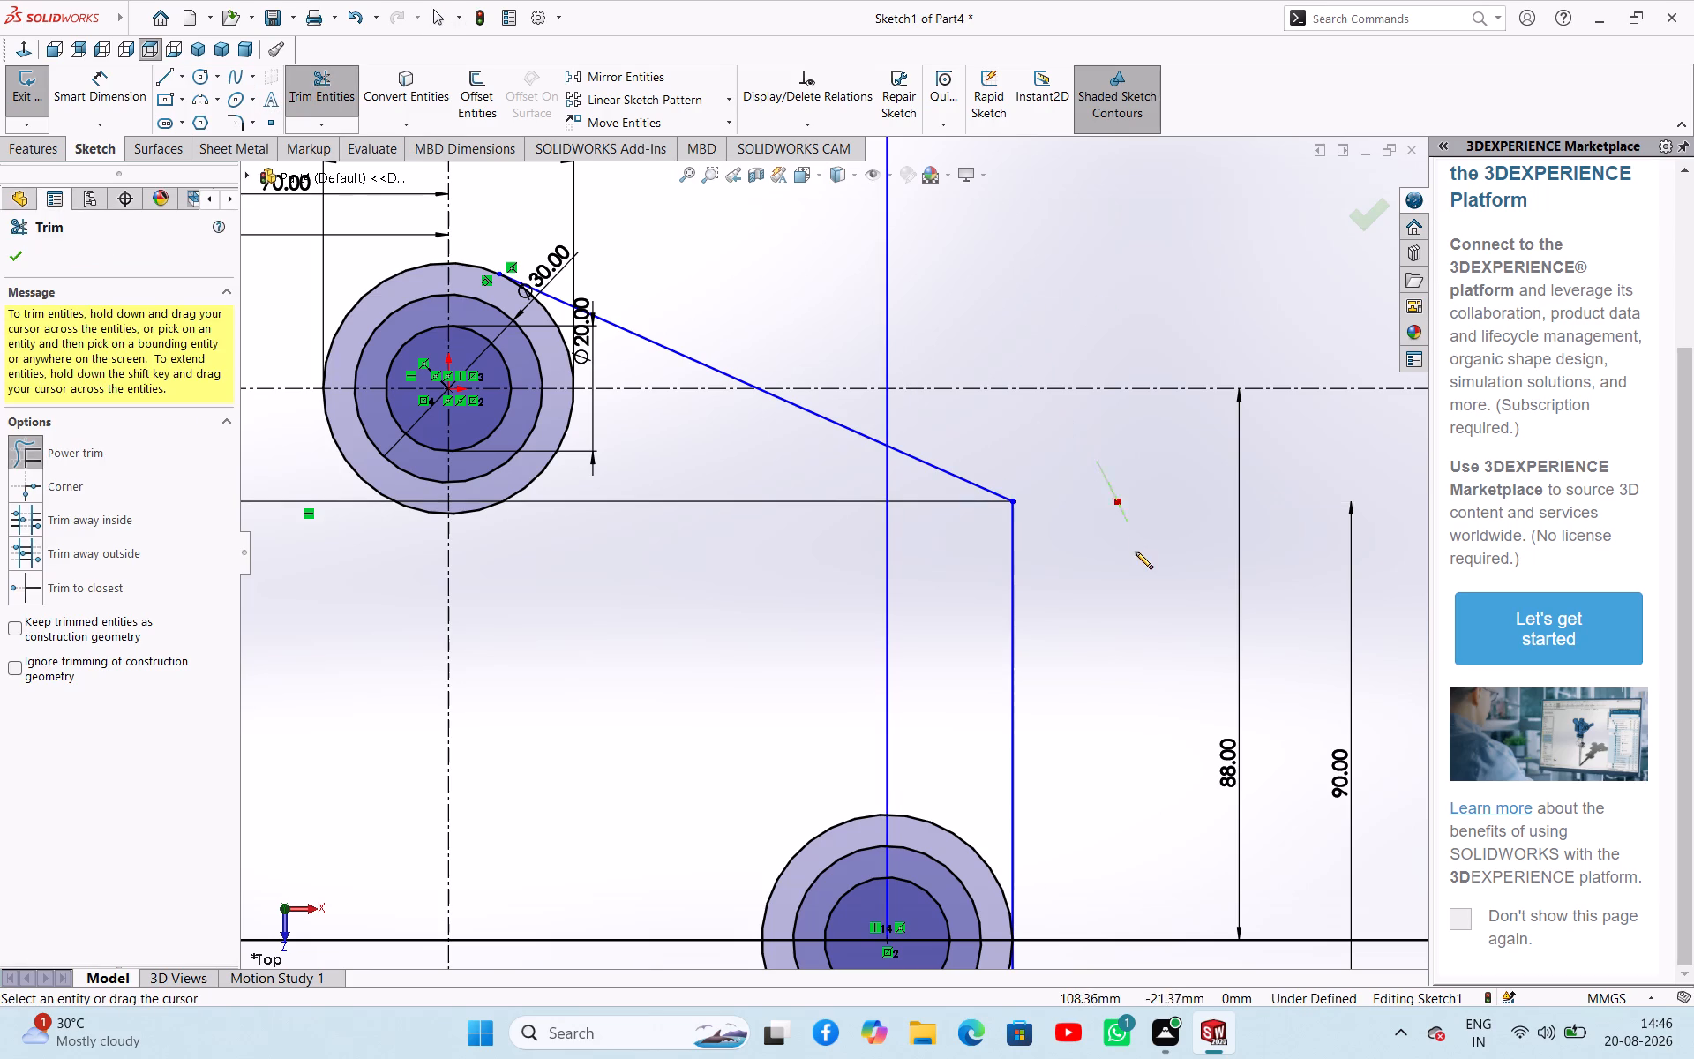
pyautogui.moveTo(1136, 552); pyautogui.dragTo(1136, 552)
pyautogui.moveTo(925, 481); pyautogui.dragTo(934, 493)
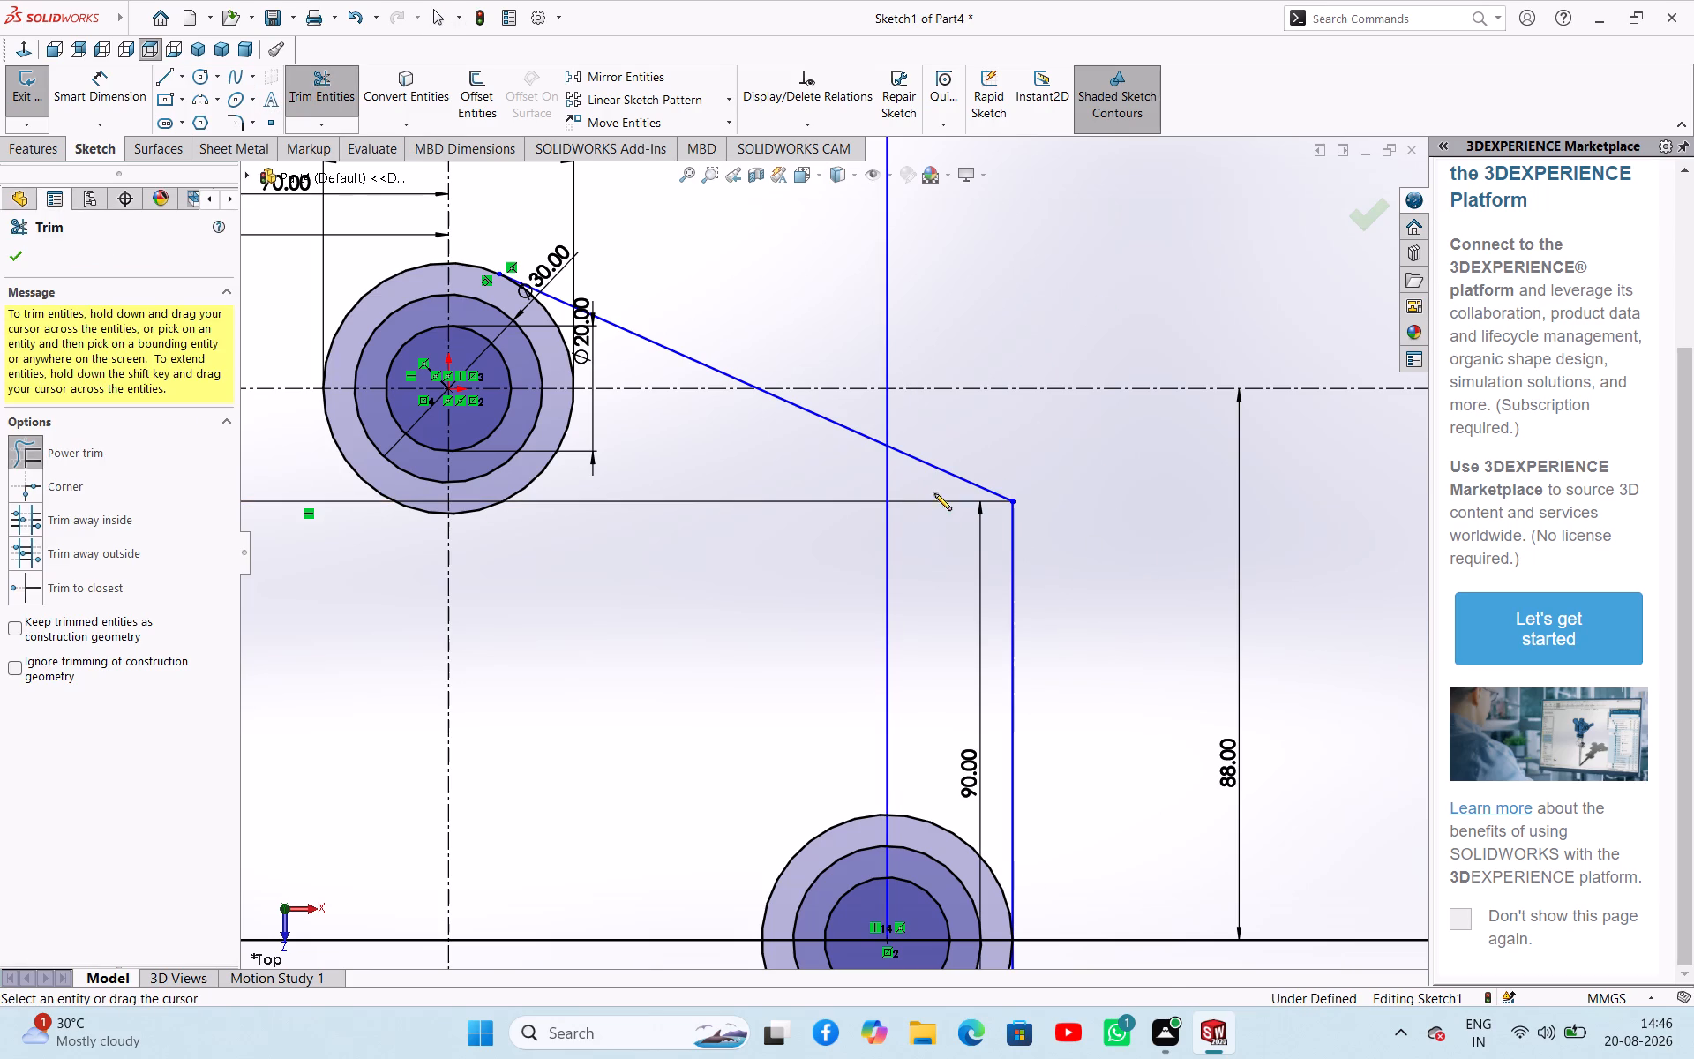
pyautogui.moveTo(934, 493); pyautogui.dragTo(941, 525)
pyautogui.scroll(3, 805, 483)
pyautogui.moveTo(798, 486); pyautogui.dragTo(831, 566)
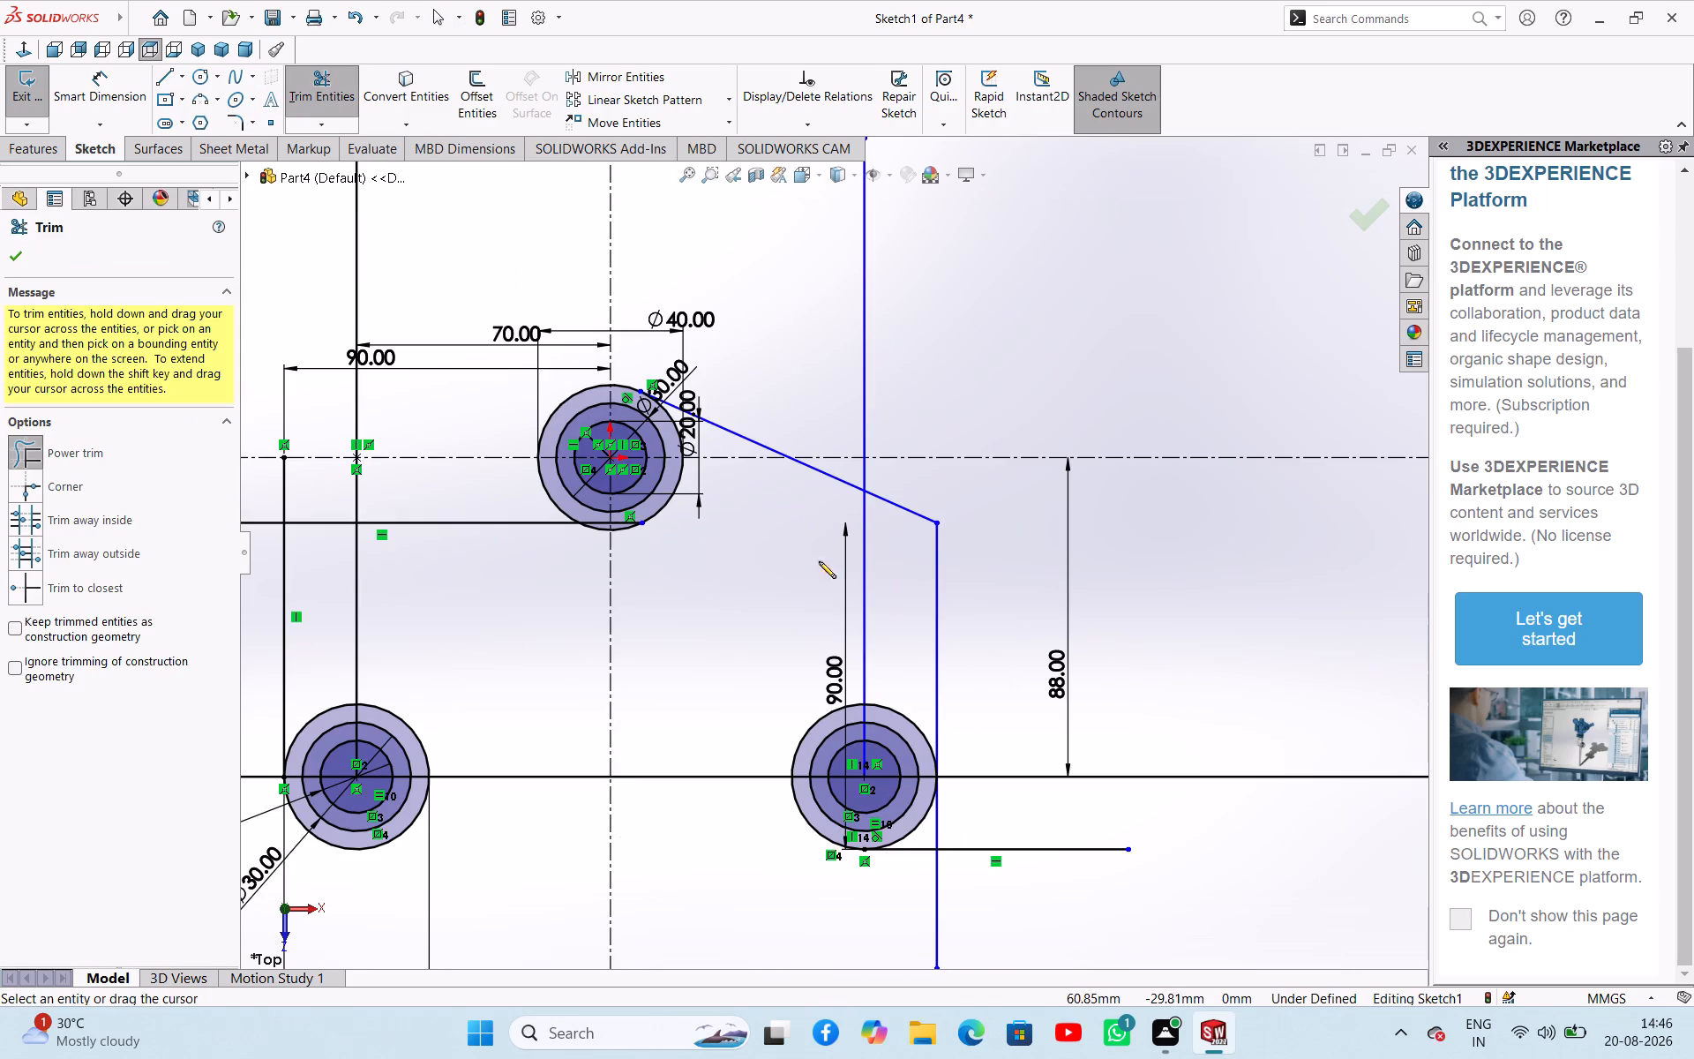
pyautogui.moveTo(494, 478); pyautogui.dragTo(517, 529)
# Delete the leftover horizontal segment inside the outermost central circle.
pyautogui.scroll(-2, 571, 511)
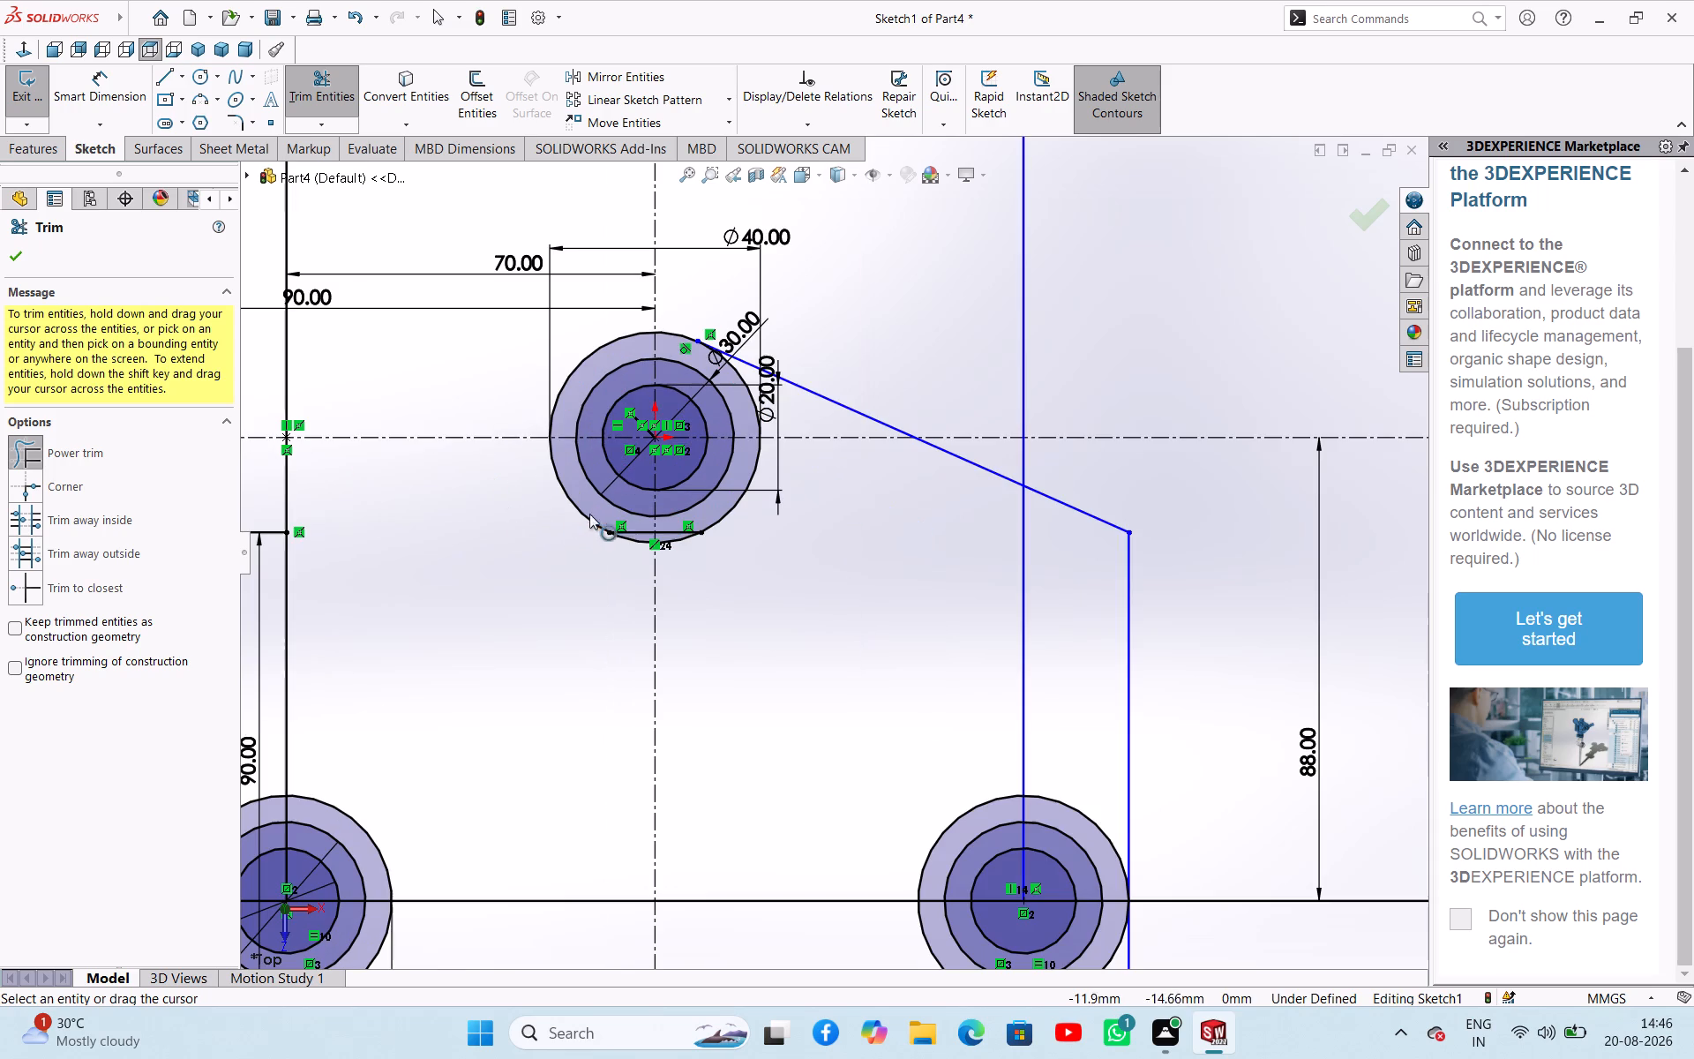
pyautogui.click(635, 529)
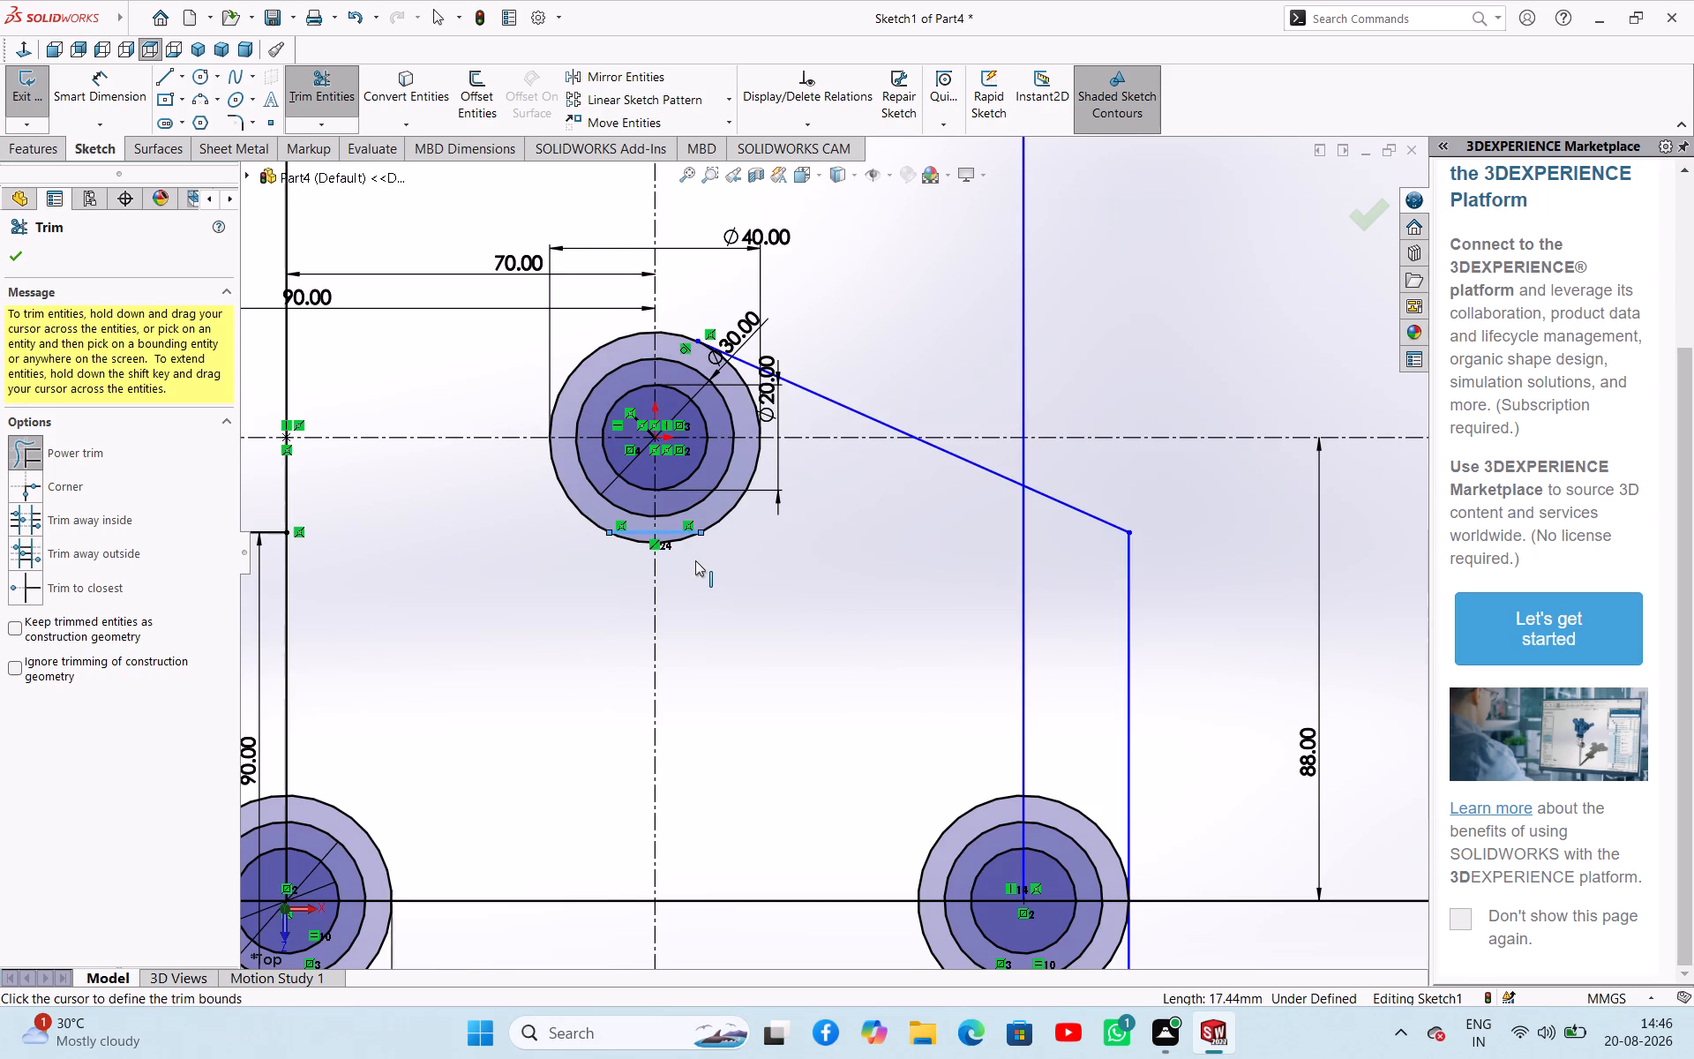
pyautogui.press('Escape')
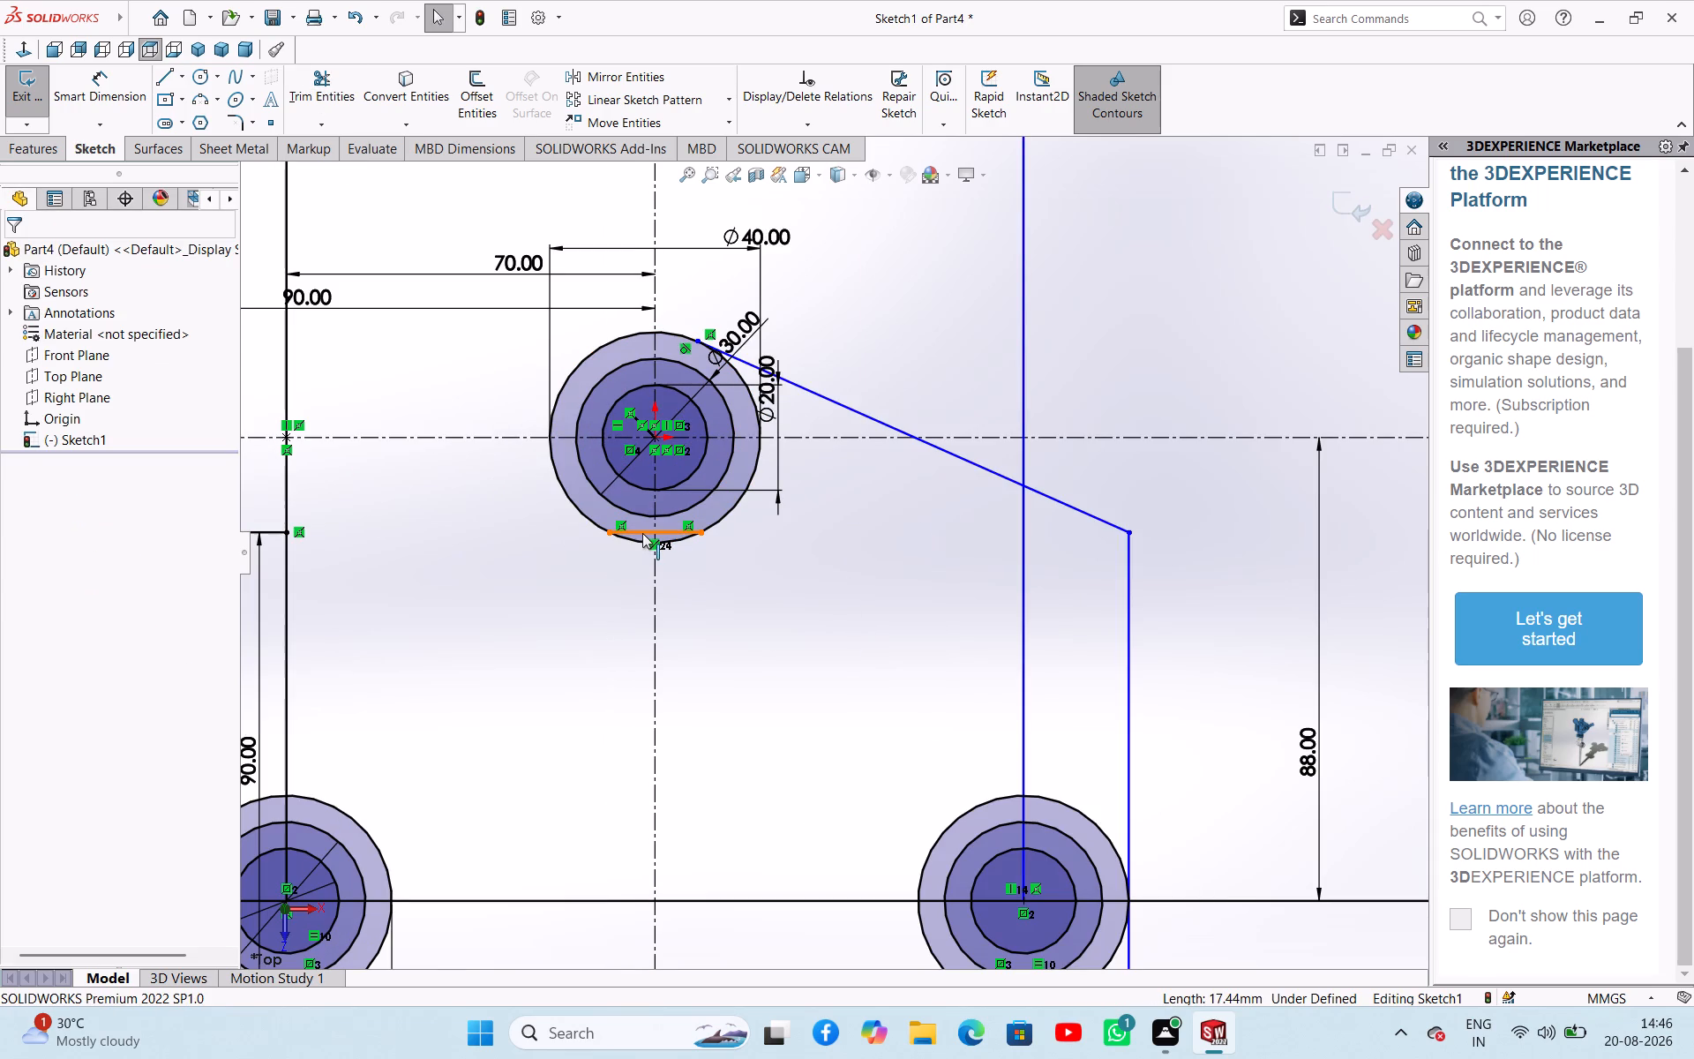
pyautogui.click(642, 533)
pyautogui.press('Delete')
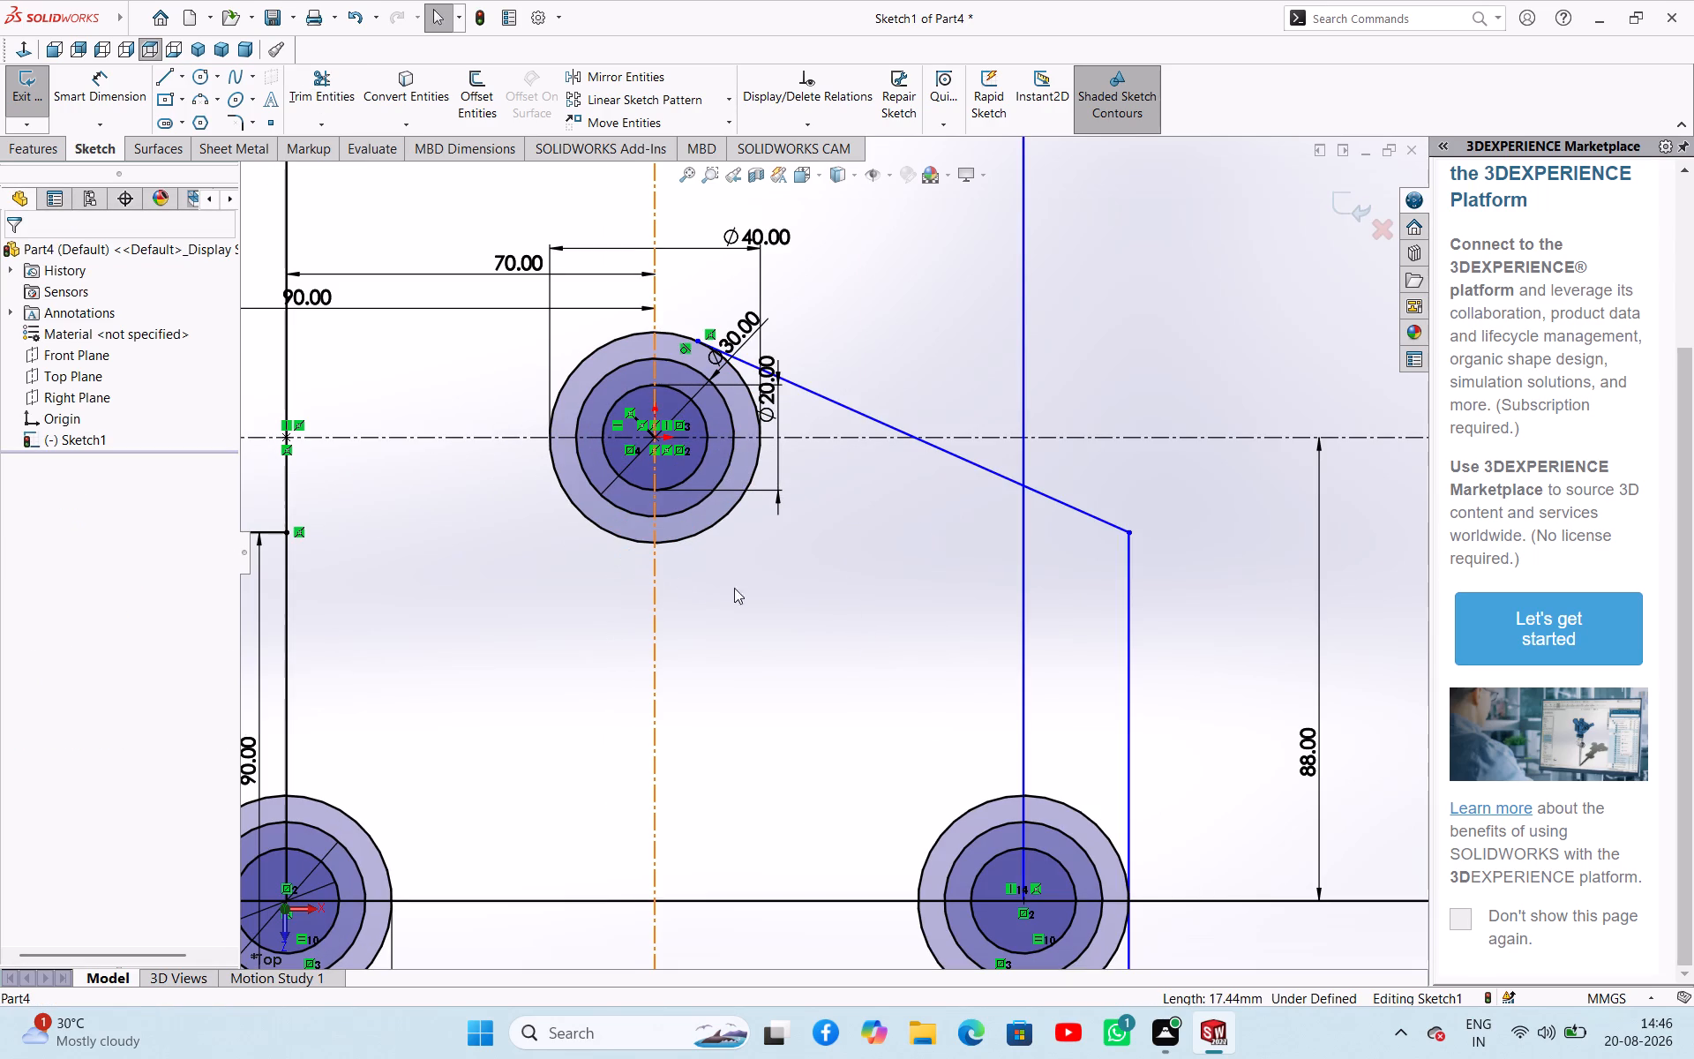
pyautogui.click(739, 588)
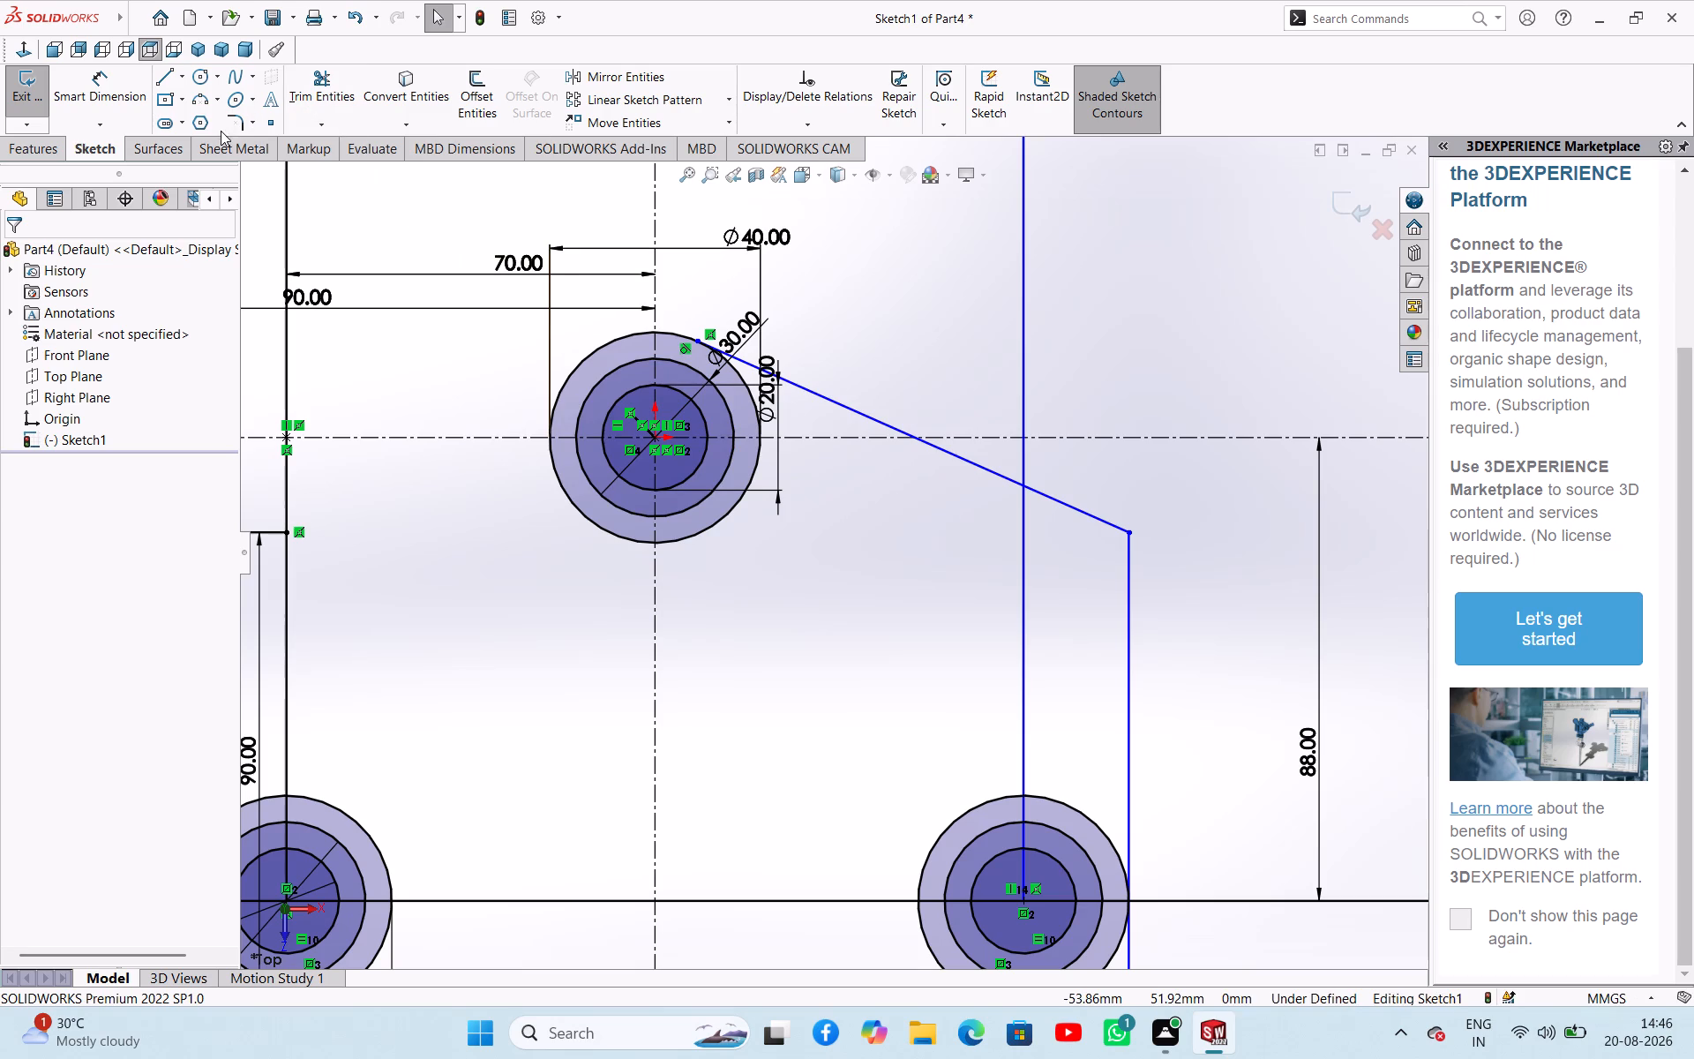
# Fillet the corner between the sloping line and the outer right vertical line with a 20 mm radius.
pyautogui.click(233, 121)
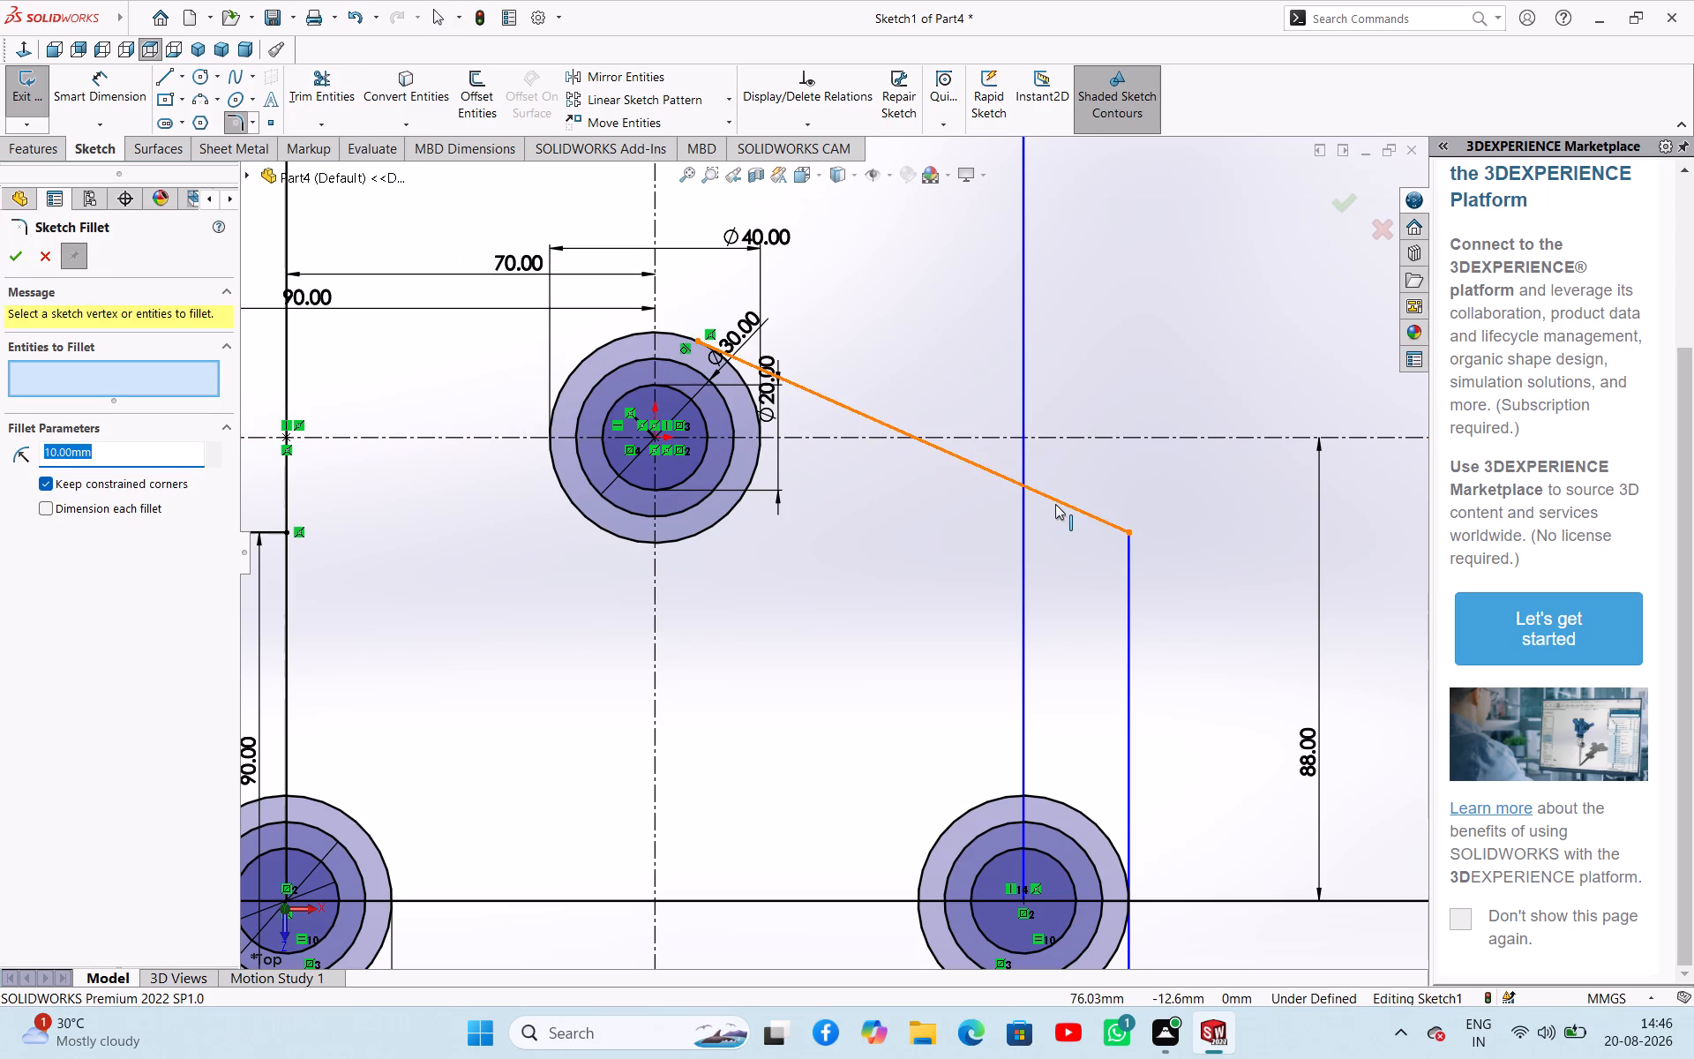
pyautogui.click(1059, 506)
pyautogui.click(1129, 606)
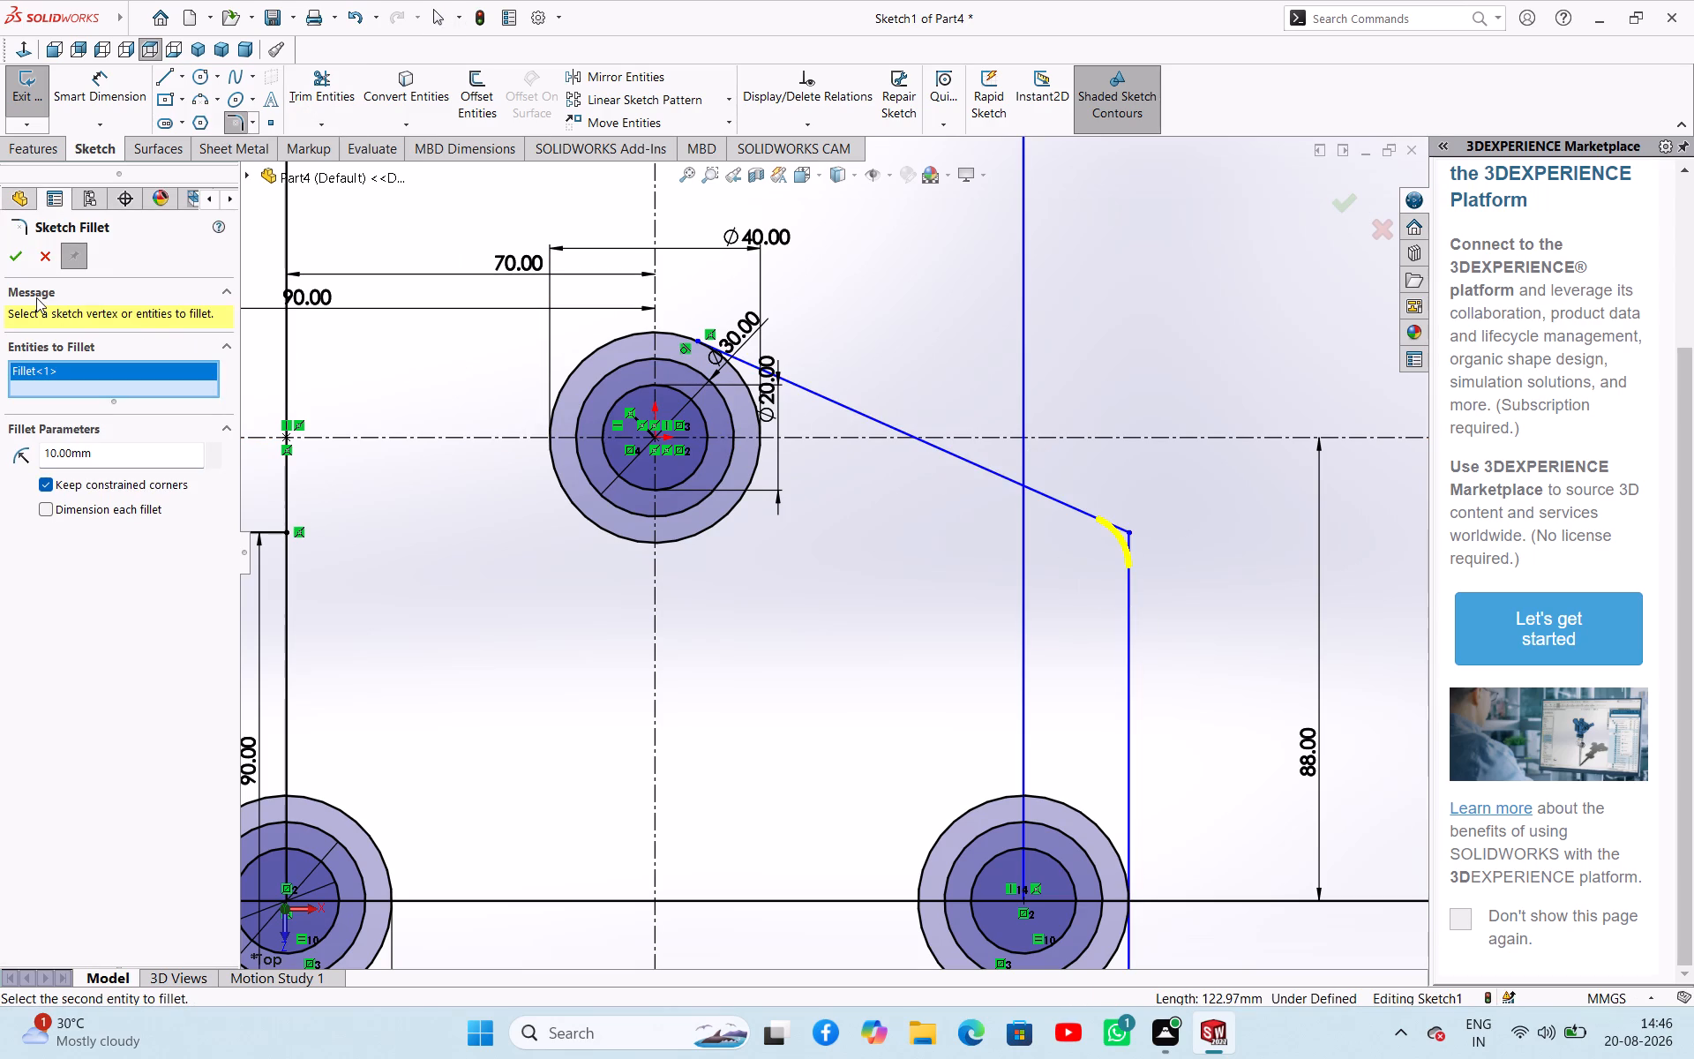
pyautogui.click(128, 457)
pyautogui.click(123, 451)
pyautogui.tripleClick(123, 451)
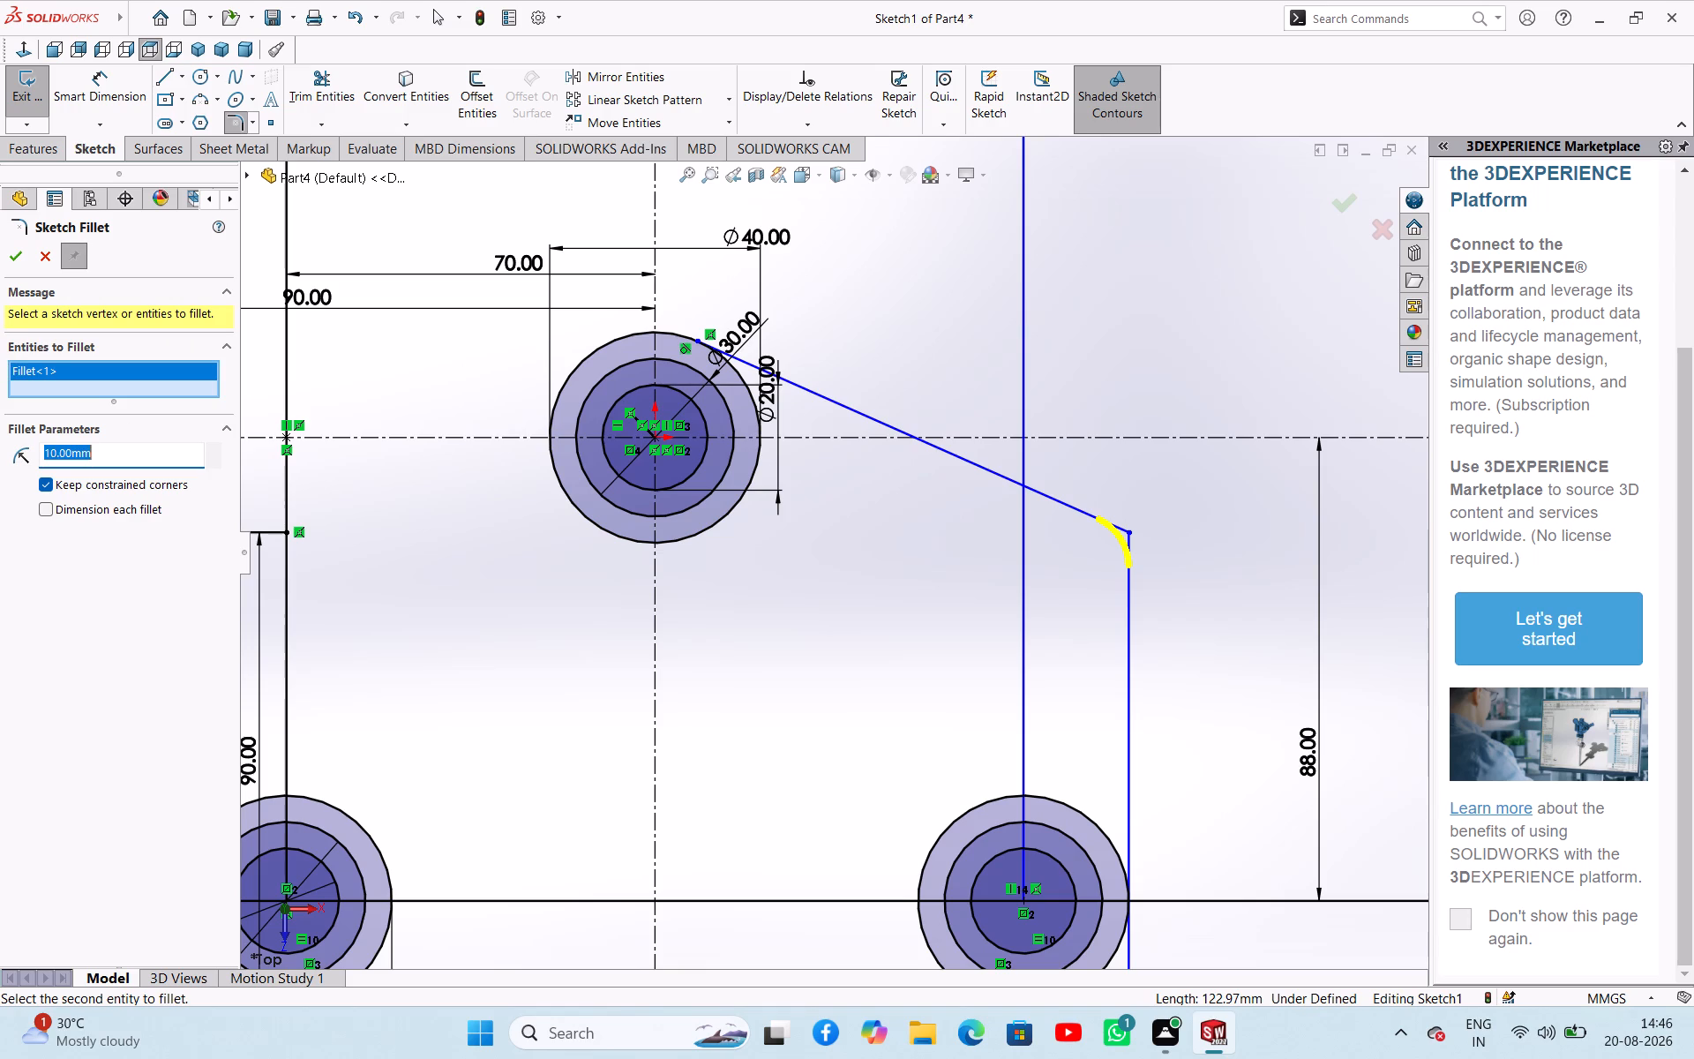
pyautogui.write('20')
pyautogui.press('Return')
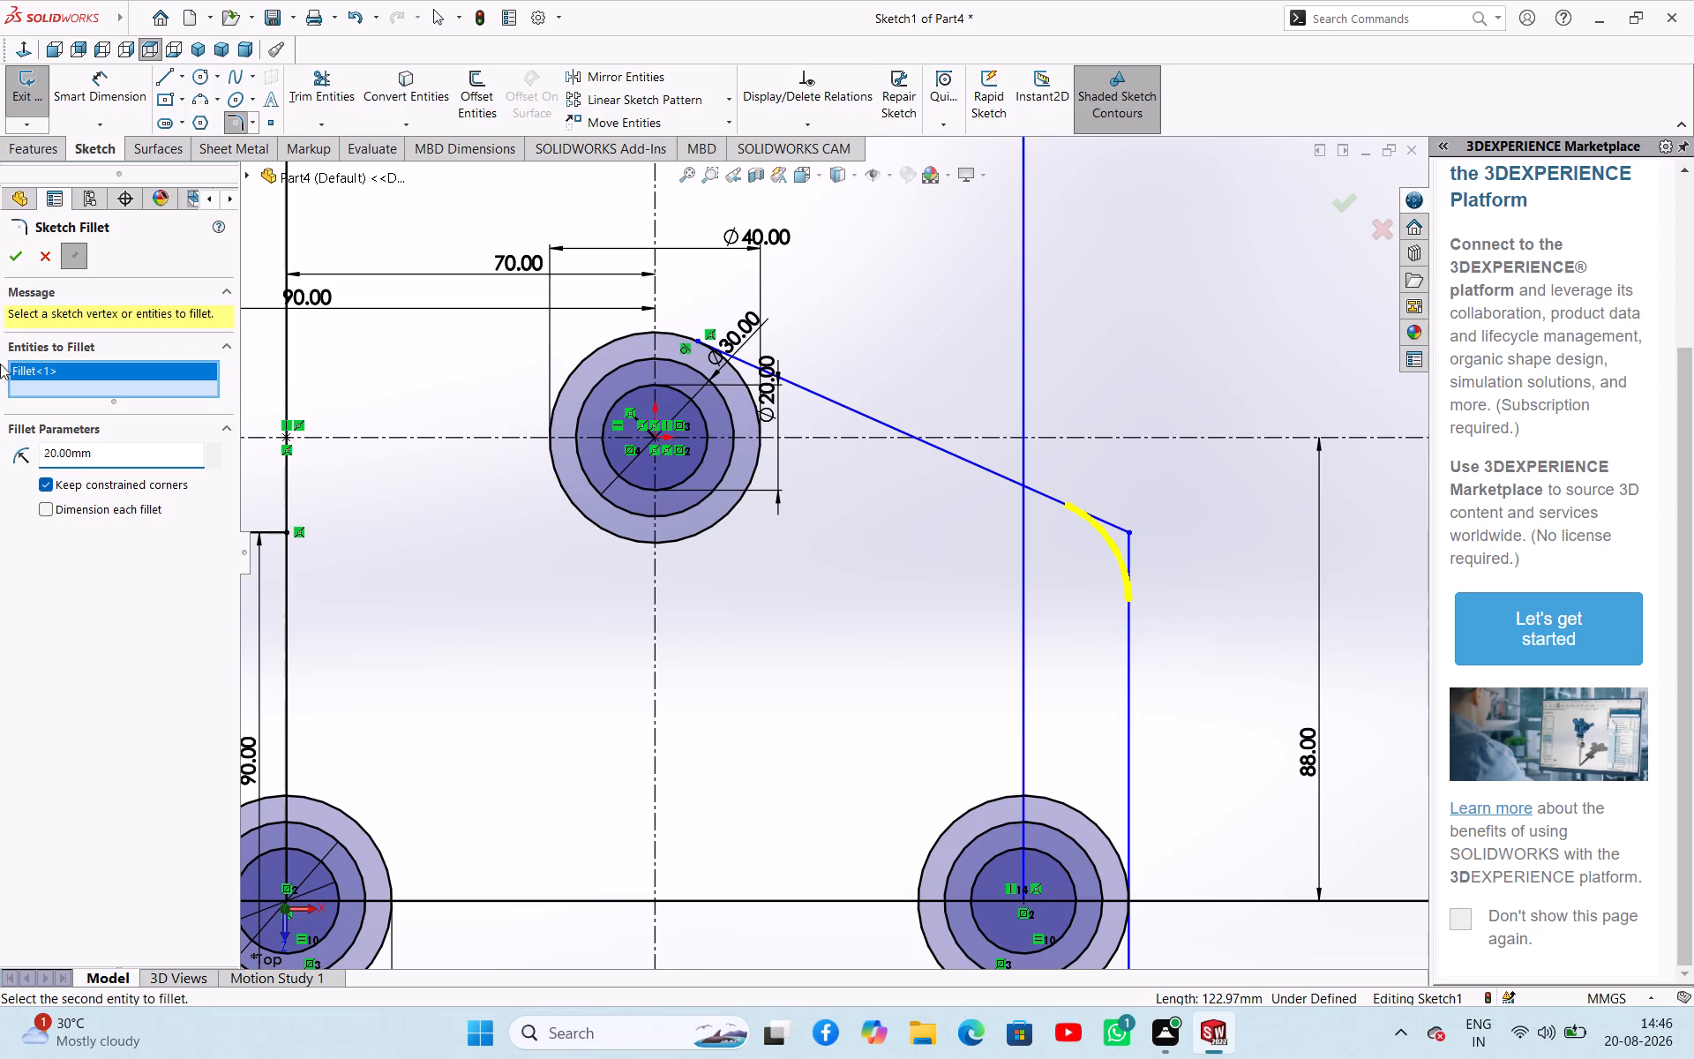
pyautogui.click(14, 263)
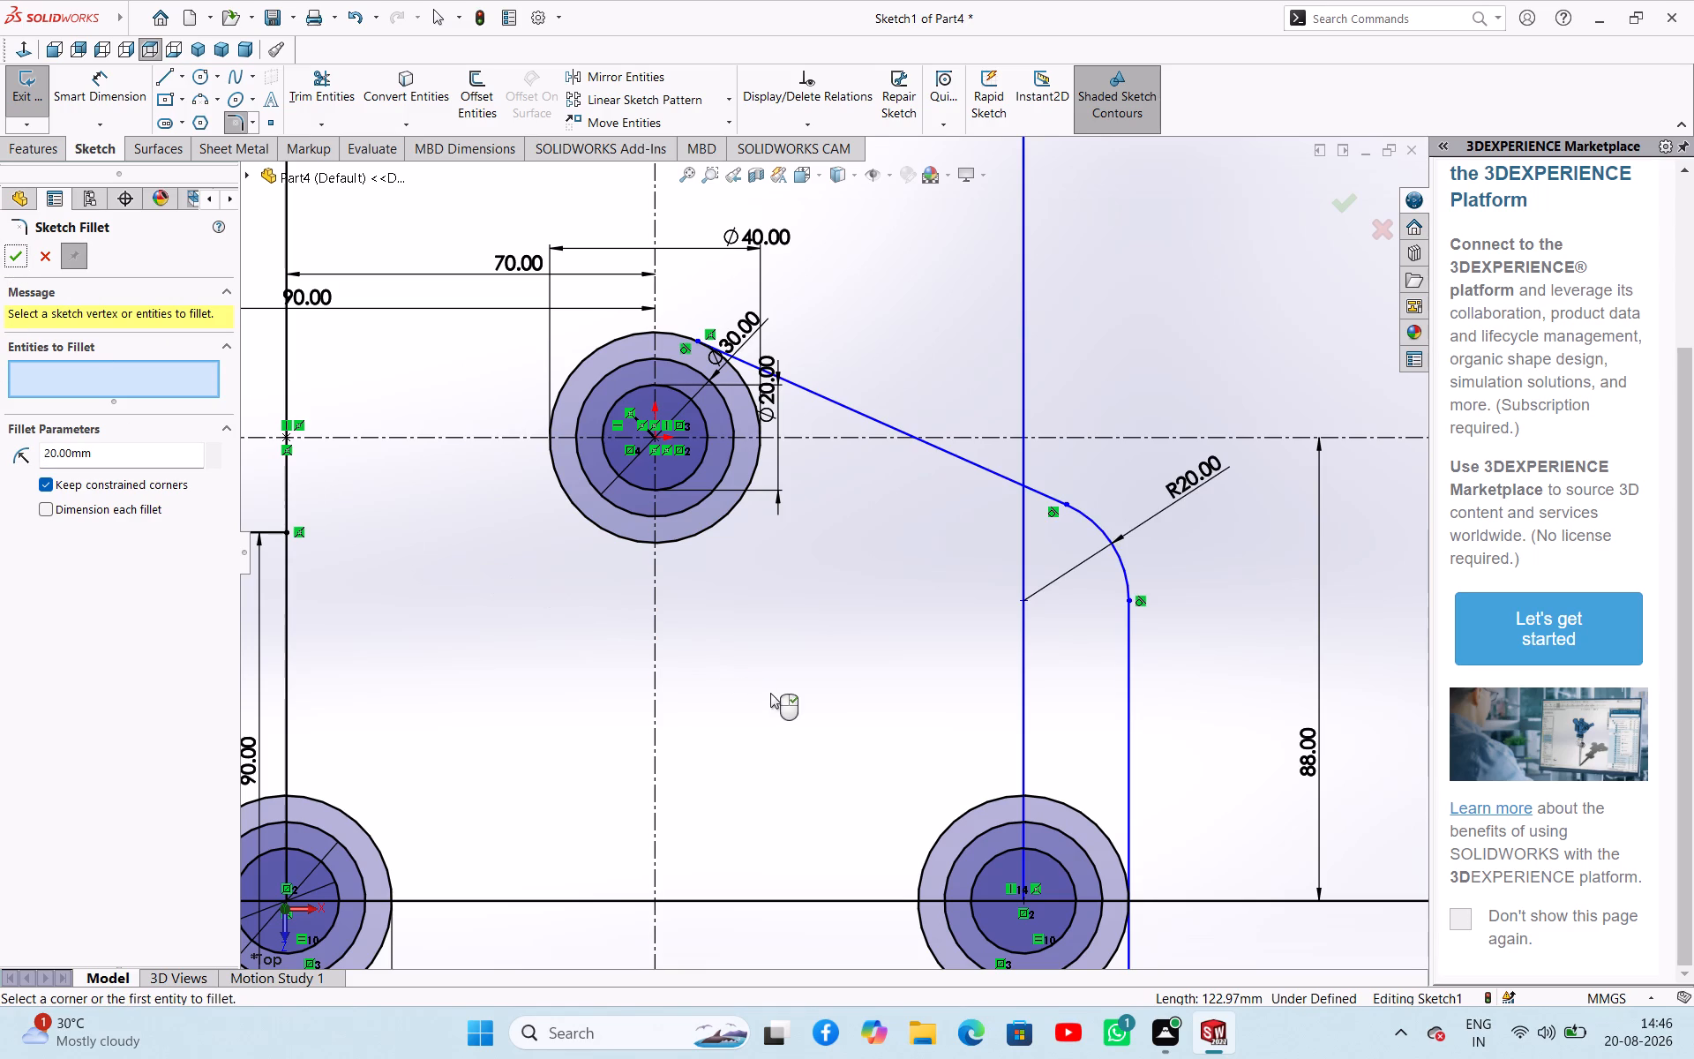
pyautogui.click(755, 652)
# Trim away the short horizontal line beneath the lower-right circle and the outer right line below the line through the lower circle centres.
pyautogui.scroll(5, 757, 639)
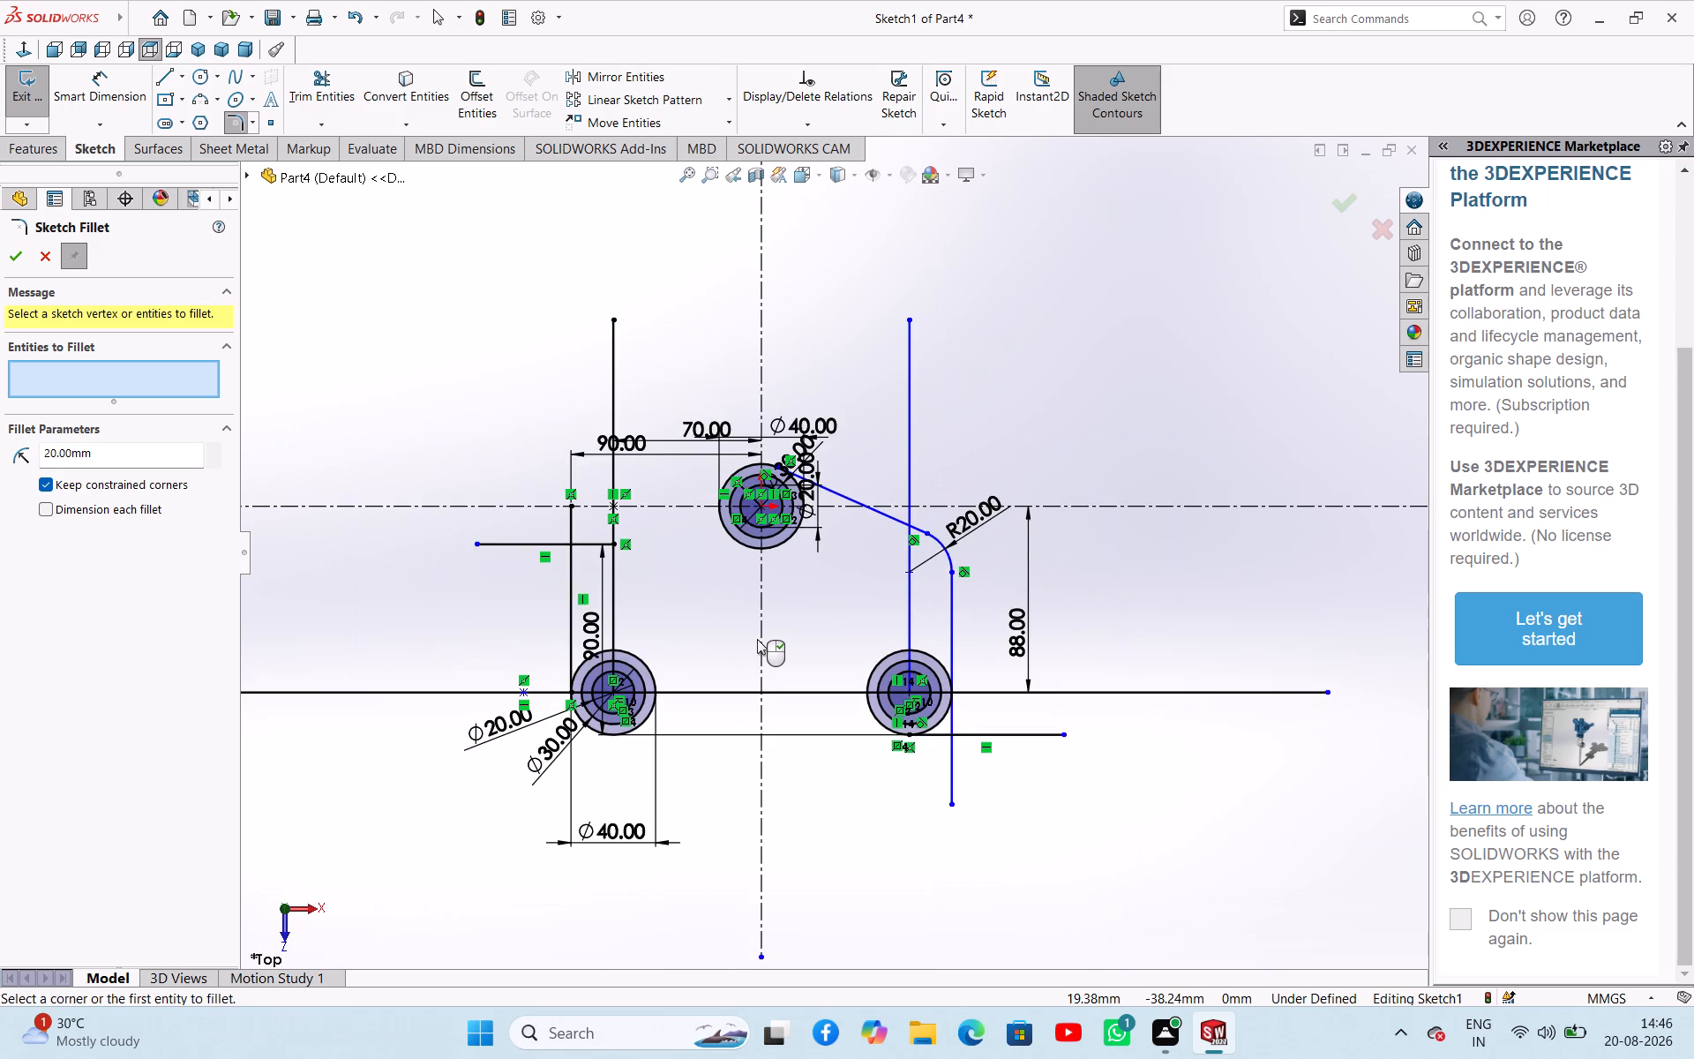
pyautogui.scroll(-1, 757, 639)
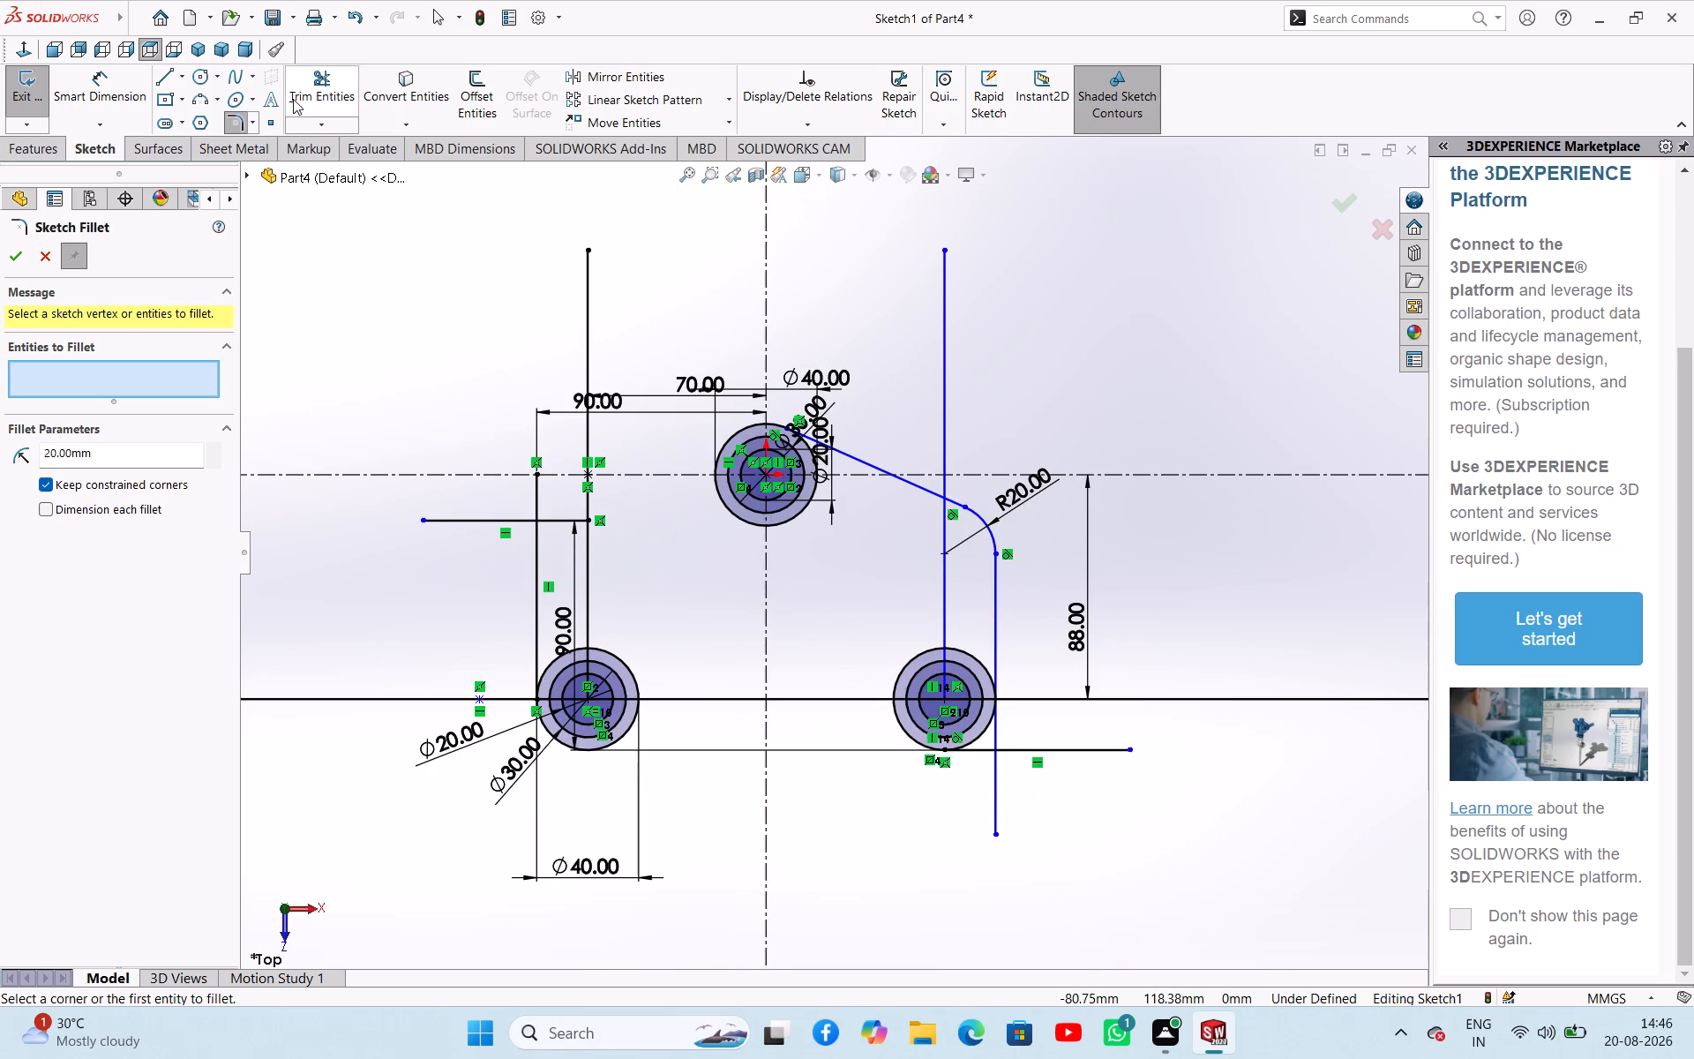
pyautogui.click(340, 86)
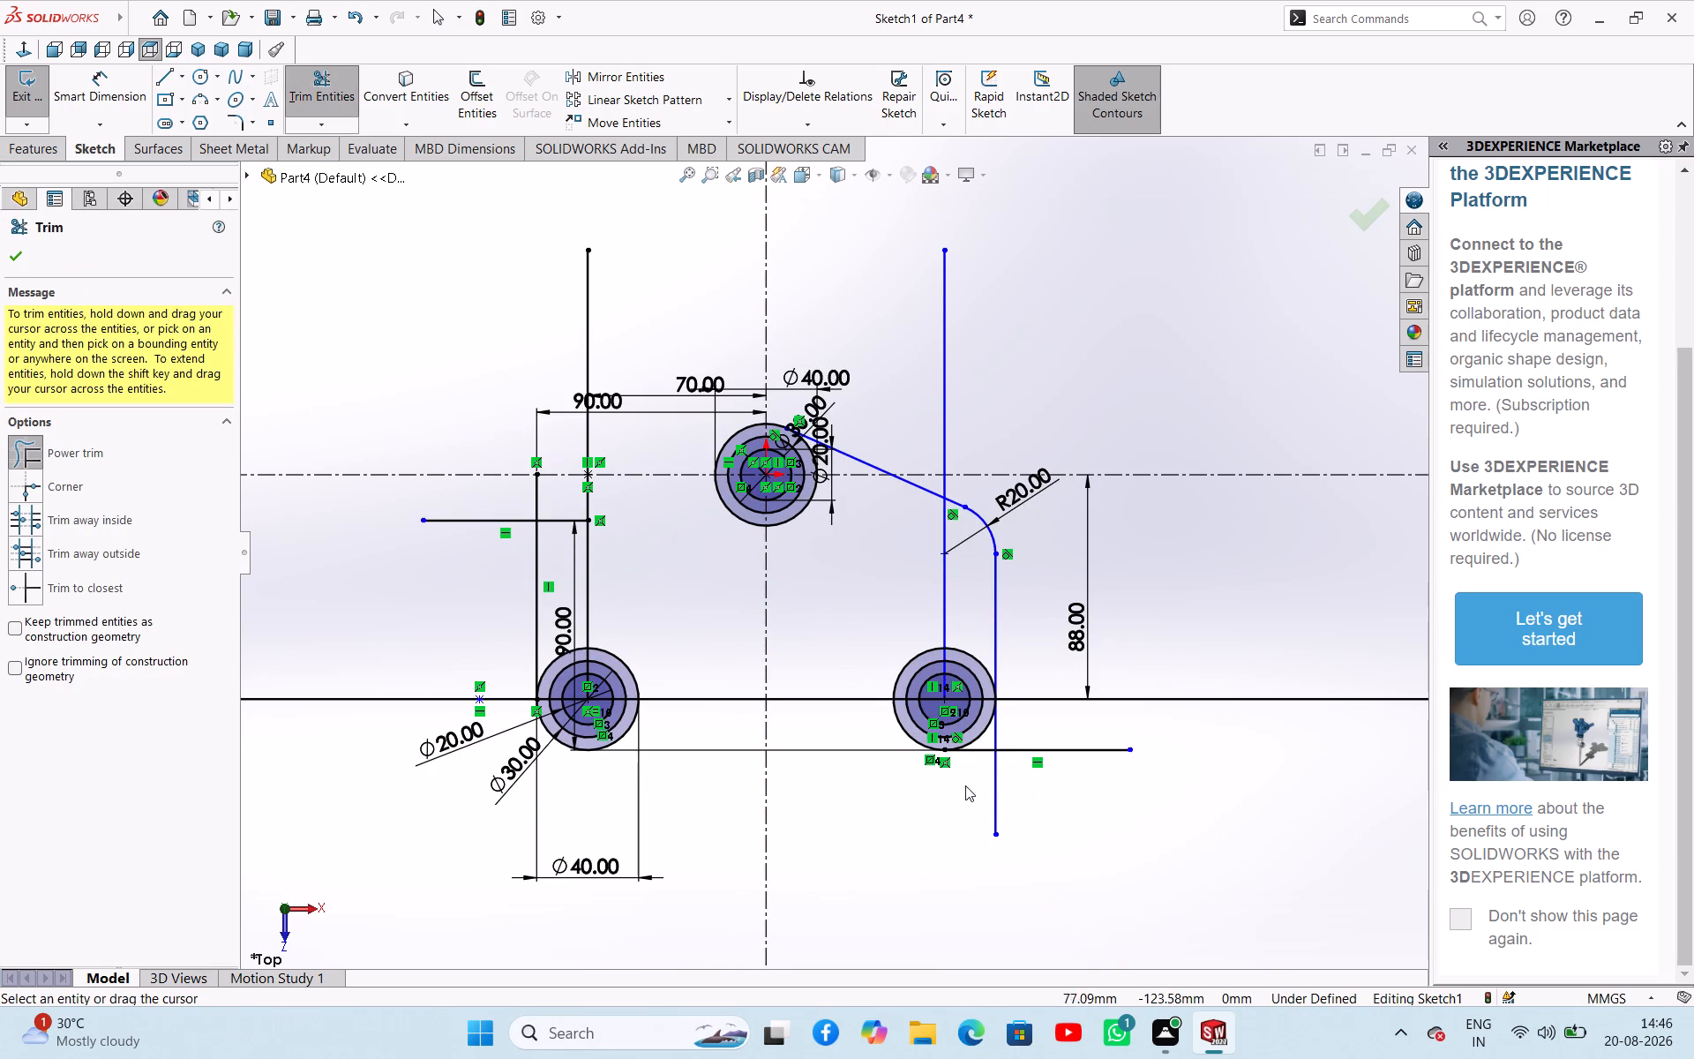
pyautogui.click(979, 753)
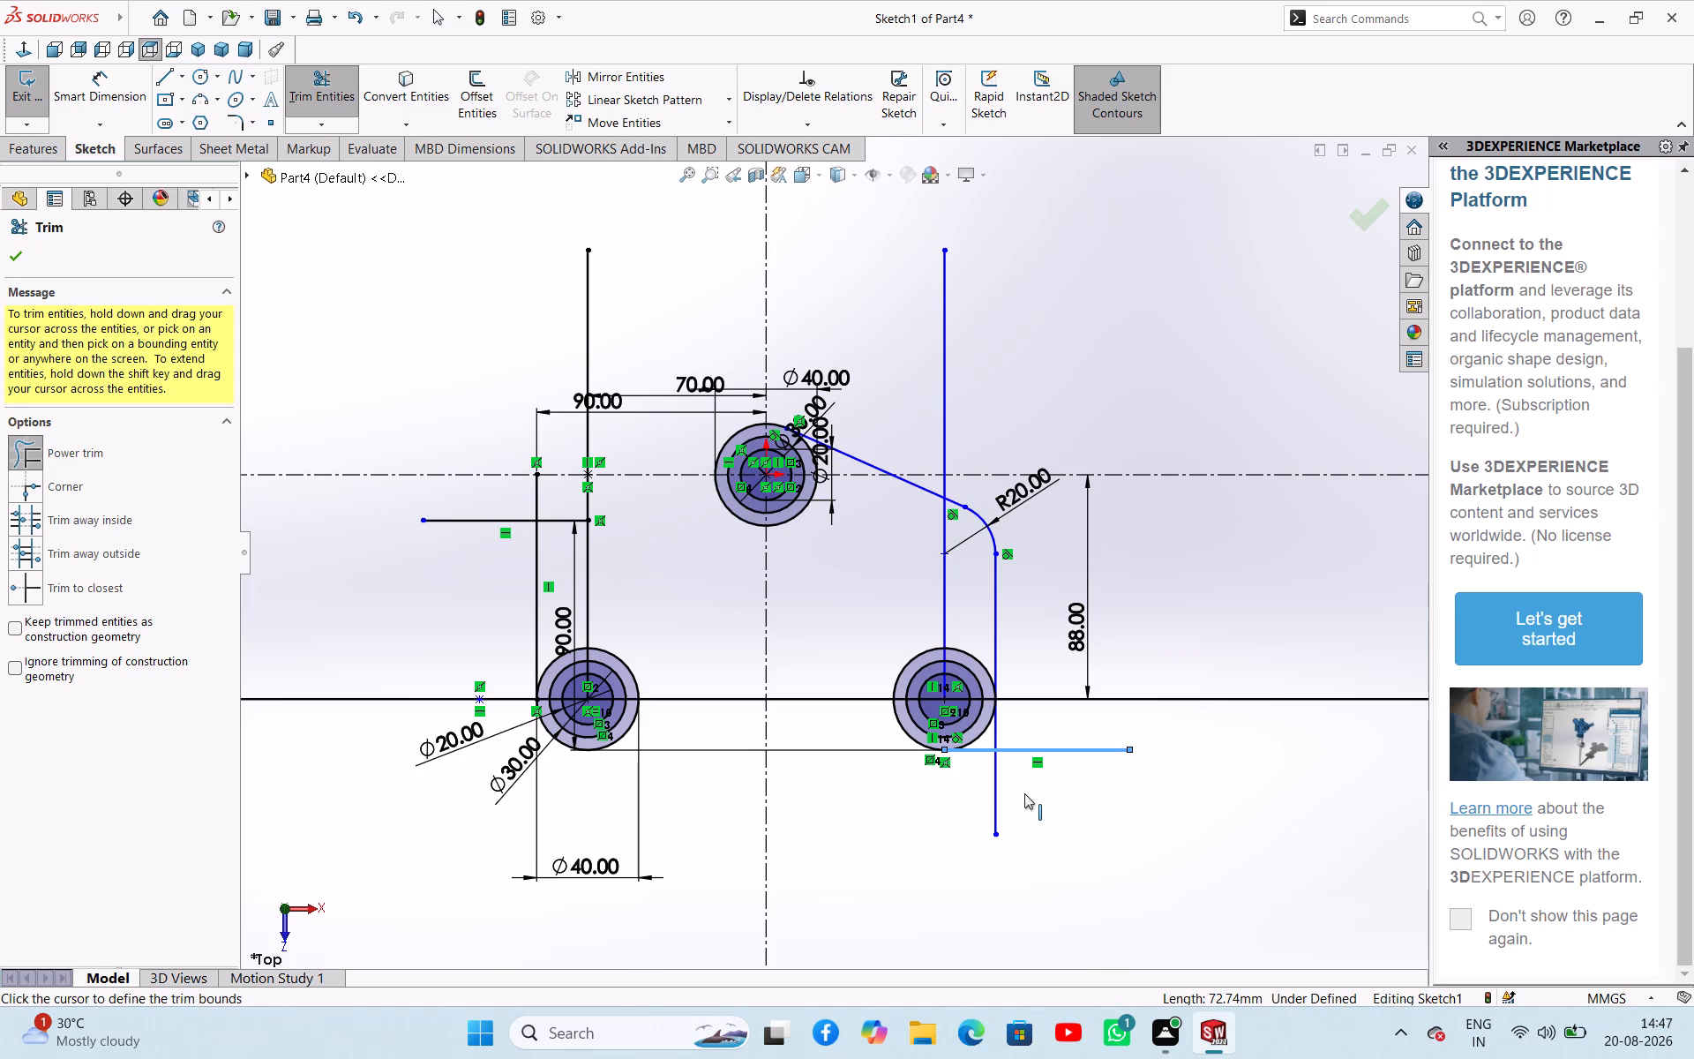
pyautogui.moveTo(1032, 797); pyautogui.dragTo(1081, 748)
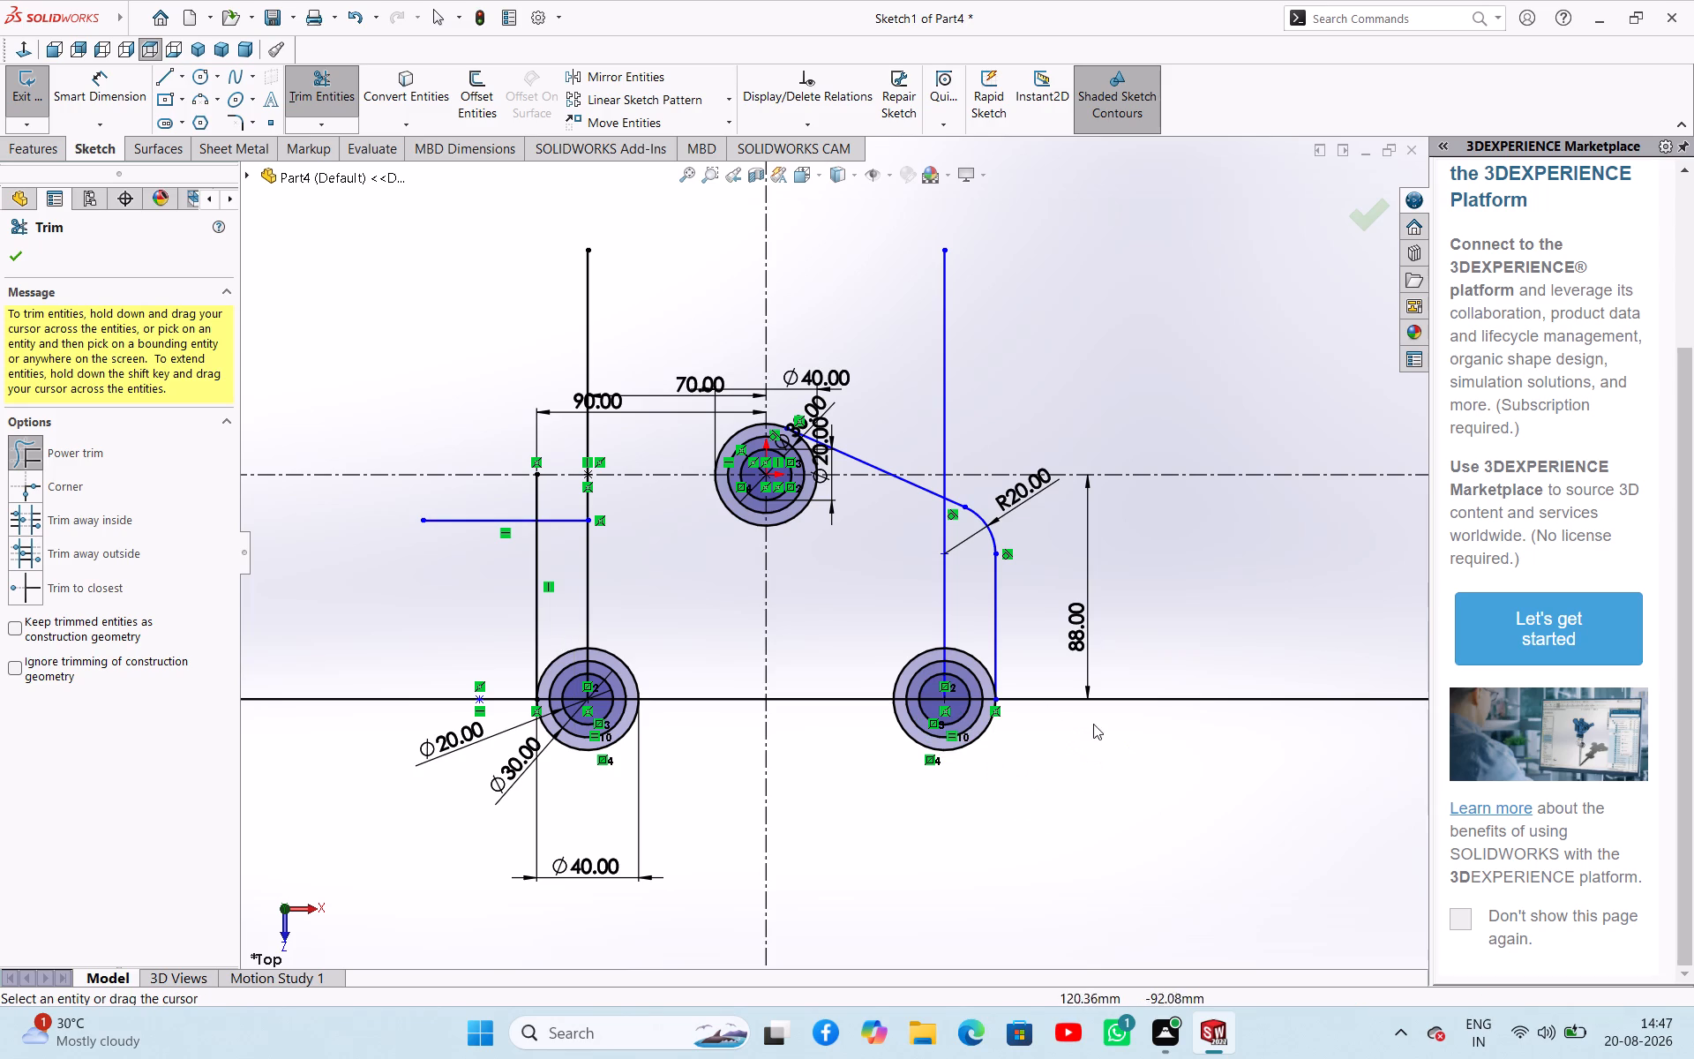
# Trim away the outer left vertical line and the remaining horizontal segment crossing it.
pyautogui.scroll(-5, 943, 739)
pyautogui.scroll(4, 964, 703)
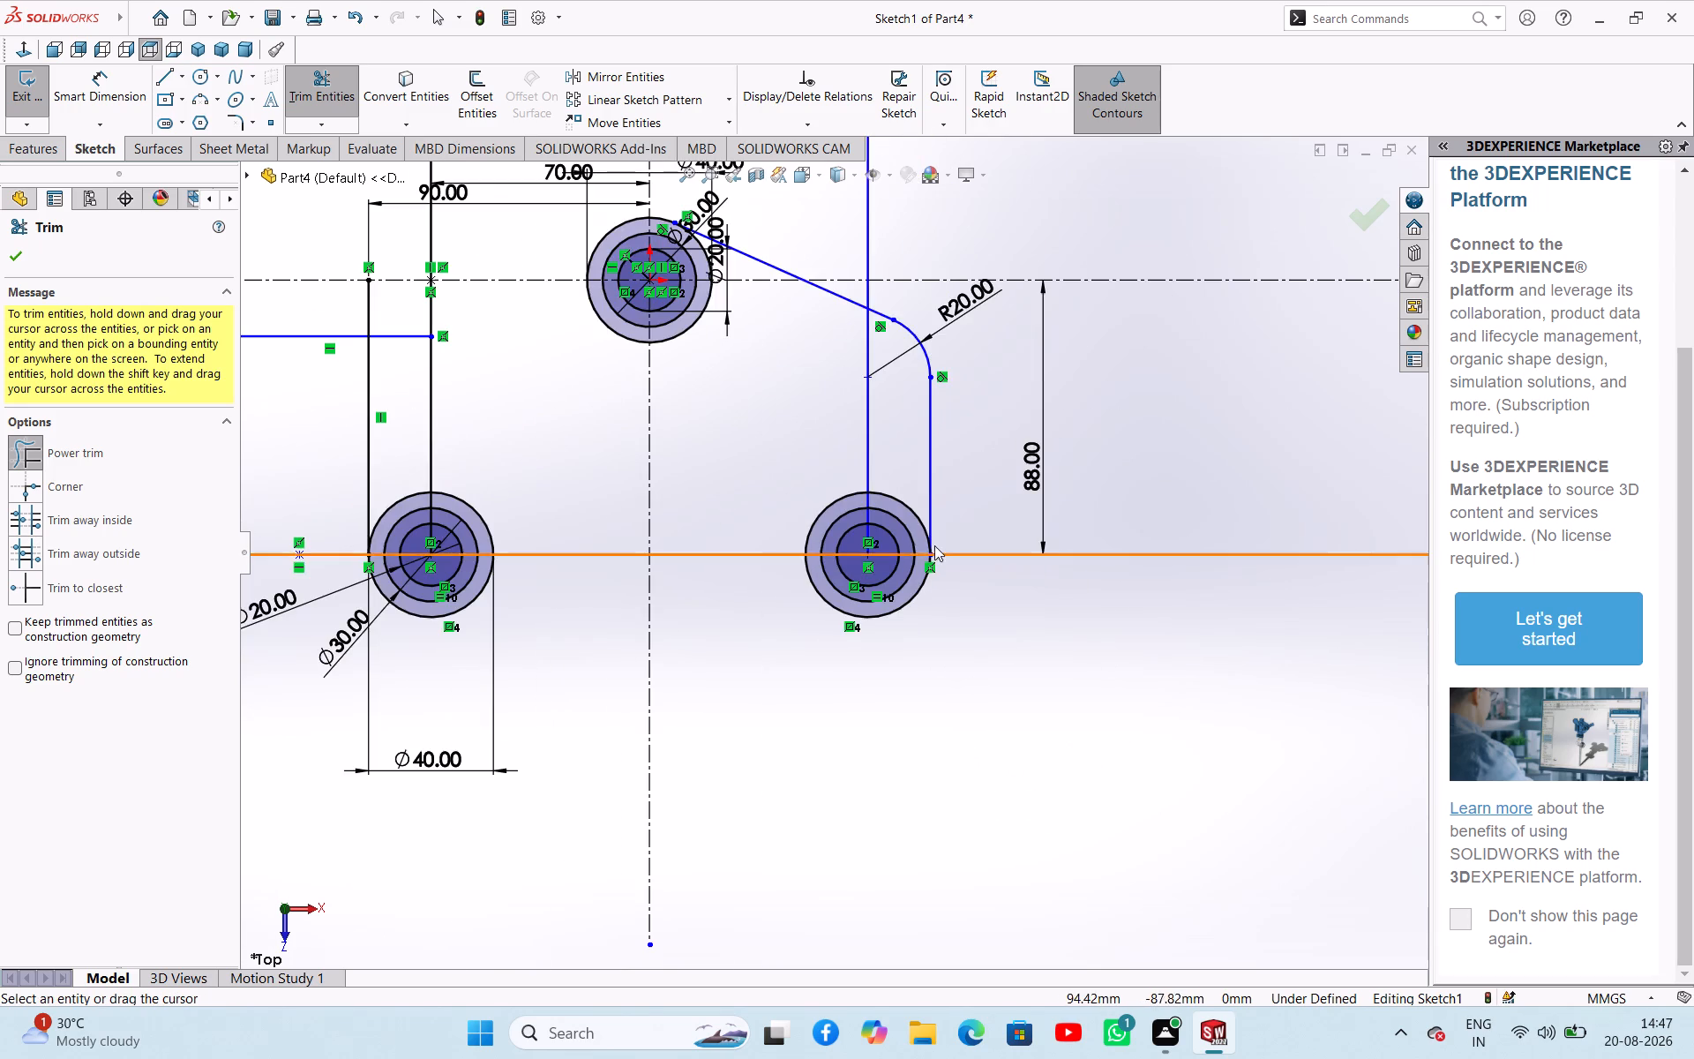
pyautogui.scroll(2, 932, 543)
pyautogui.scroll(-2, 572, 457)
pyautogui.moveTo(550, 436); pyautogui.dragTo(528, 429)
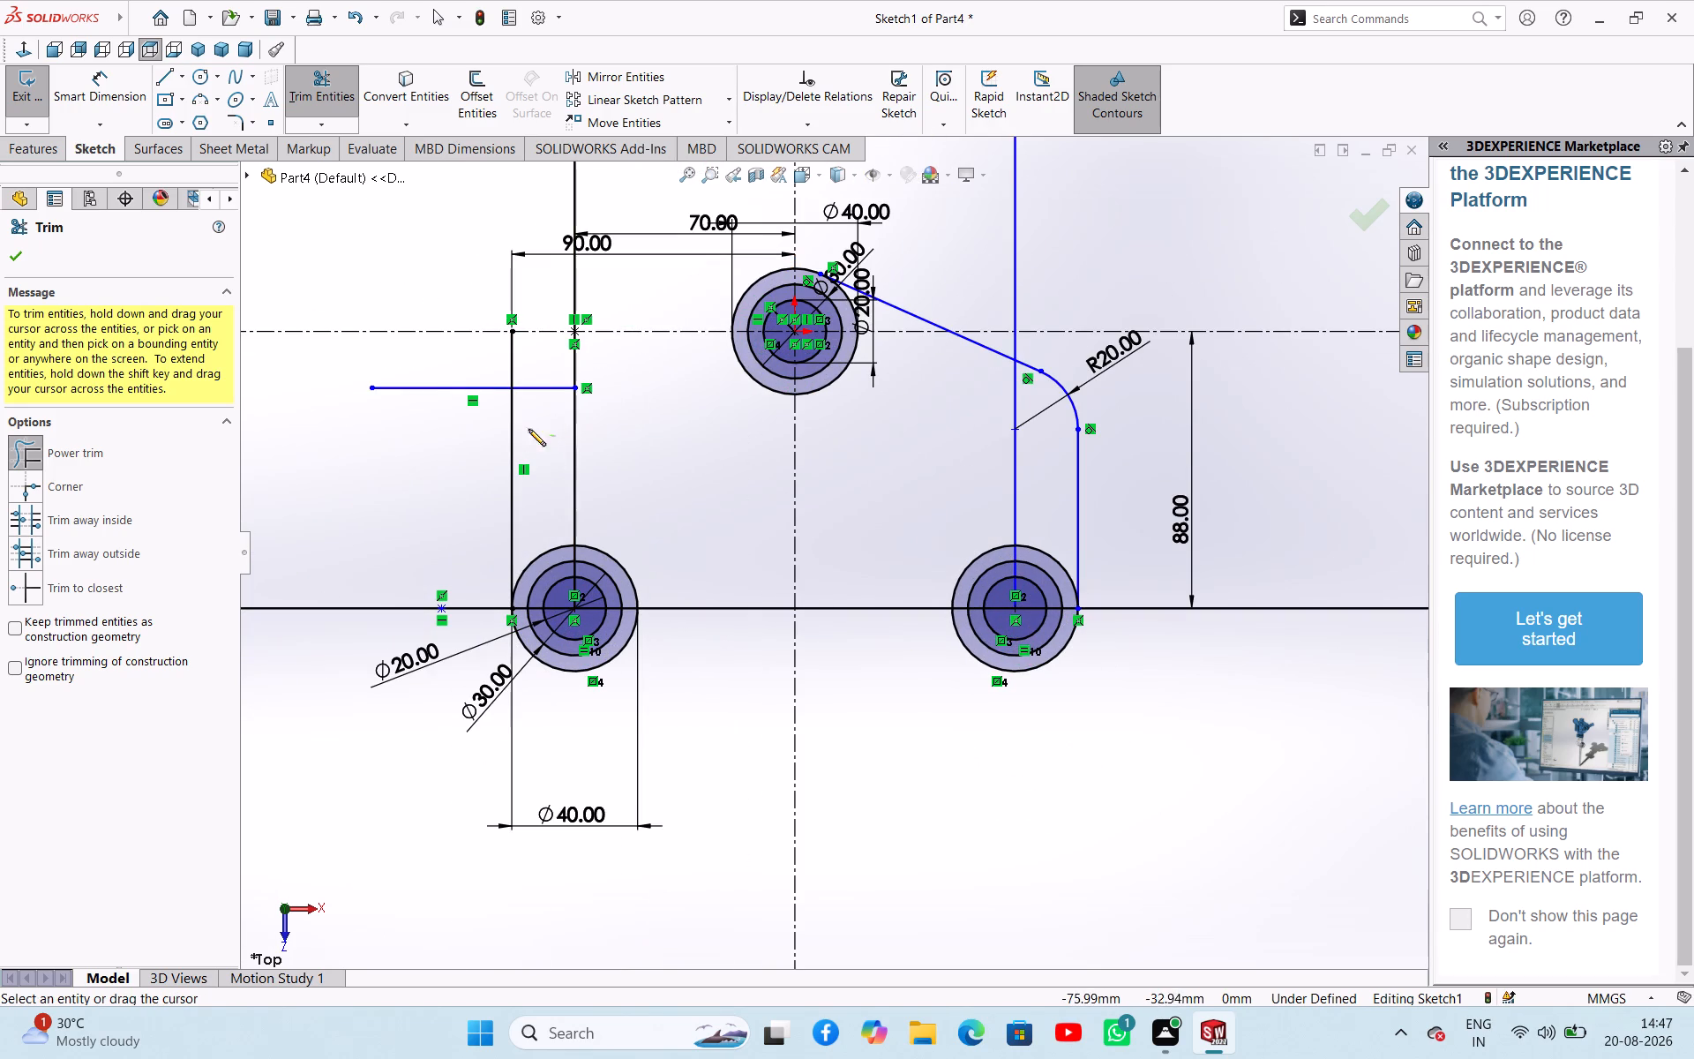
pyautogui.moveTo(528, 429); pyautogui.dragTo(539, 393)
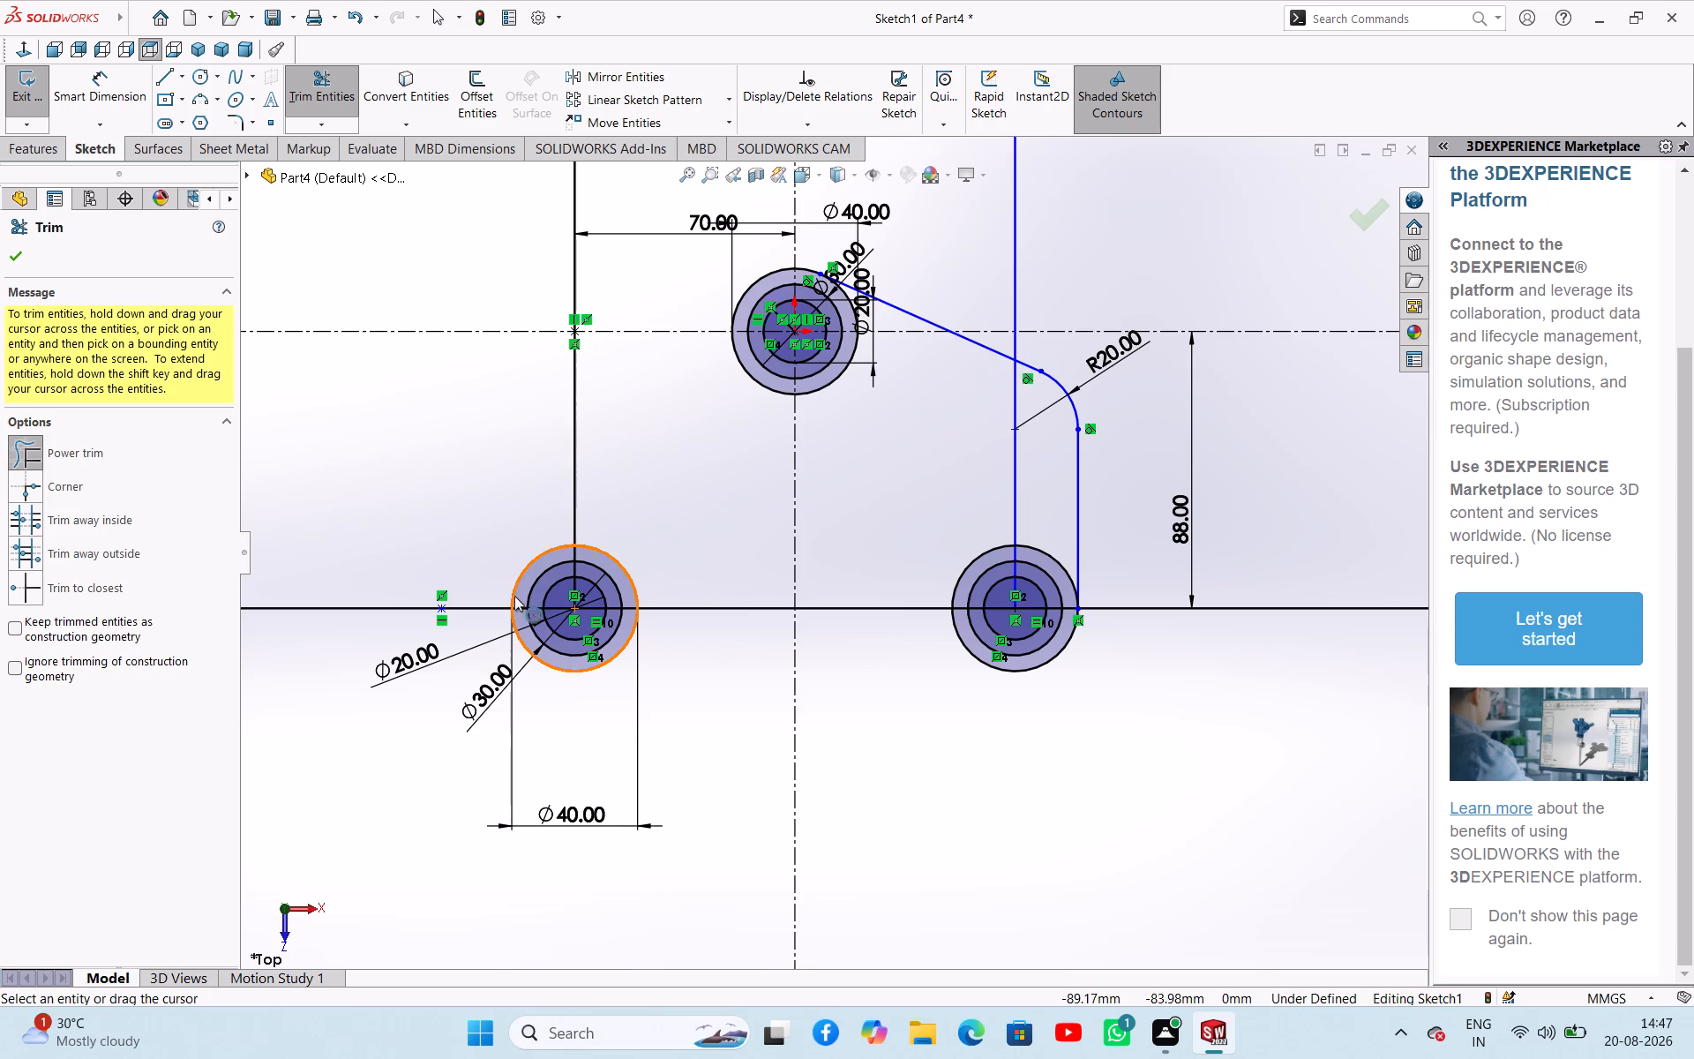
pyautogui.press('Escape')
pyautogui.press('Escape')
# Mirror the sloping line, the R20 fillet arc and the outer right vertical line about the vertical centreline, keeping the originals.
pyautogui.click(1076, 503)
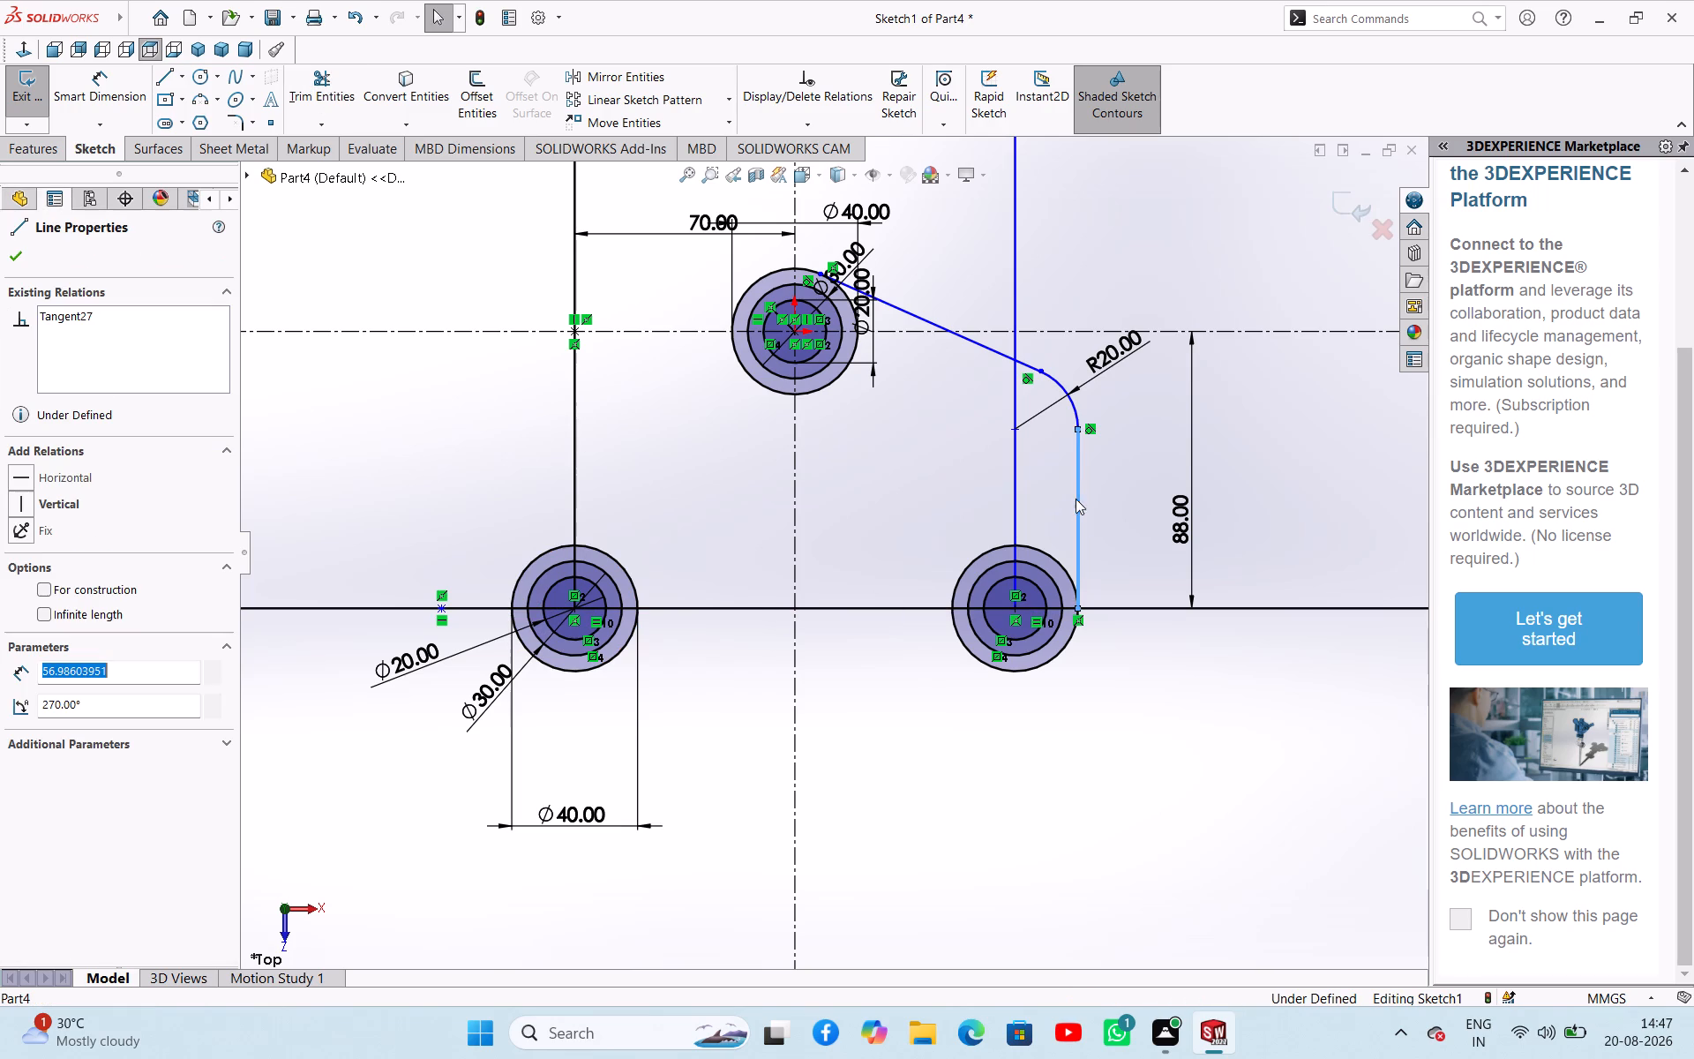
pyautogui.keyDown('ctrl'); pyautogui.click(1070, 404); pyautogui.keyUp('ctrl')
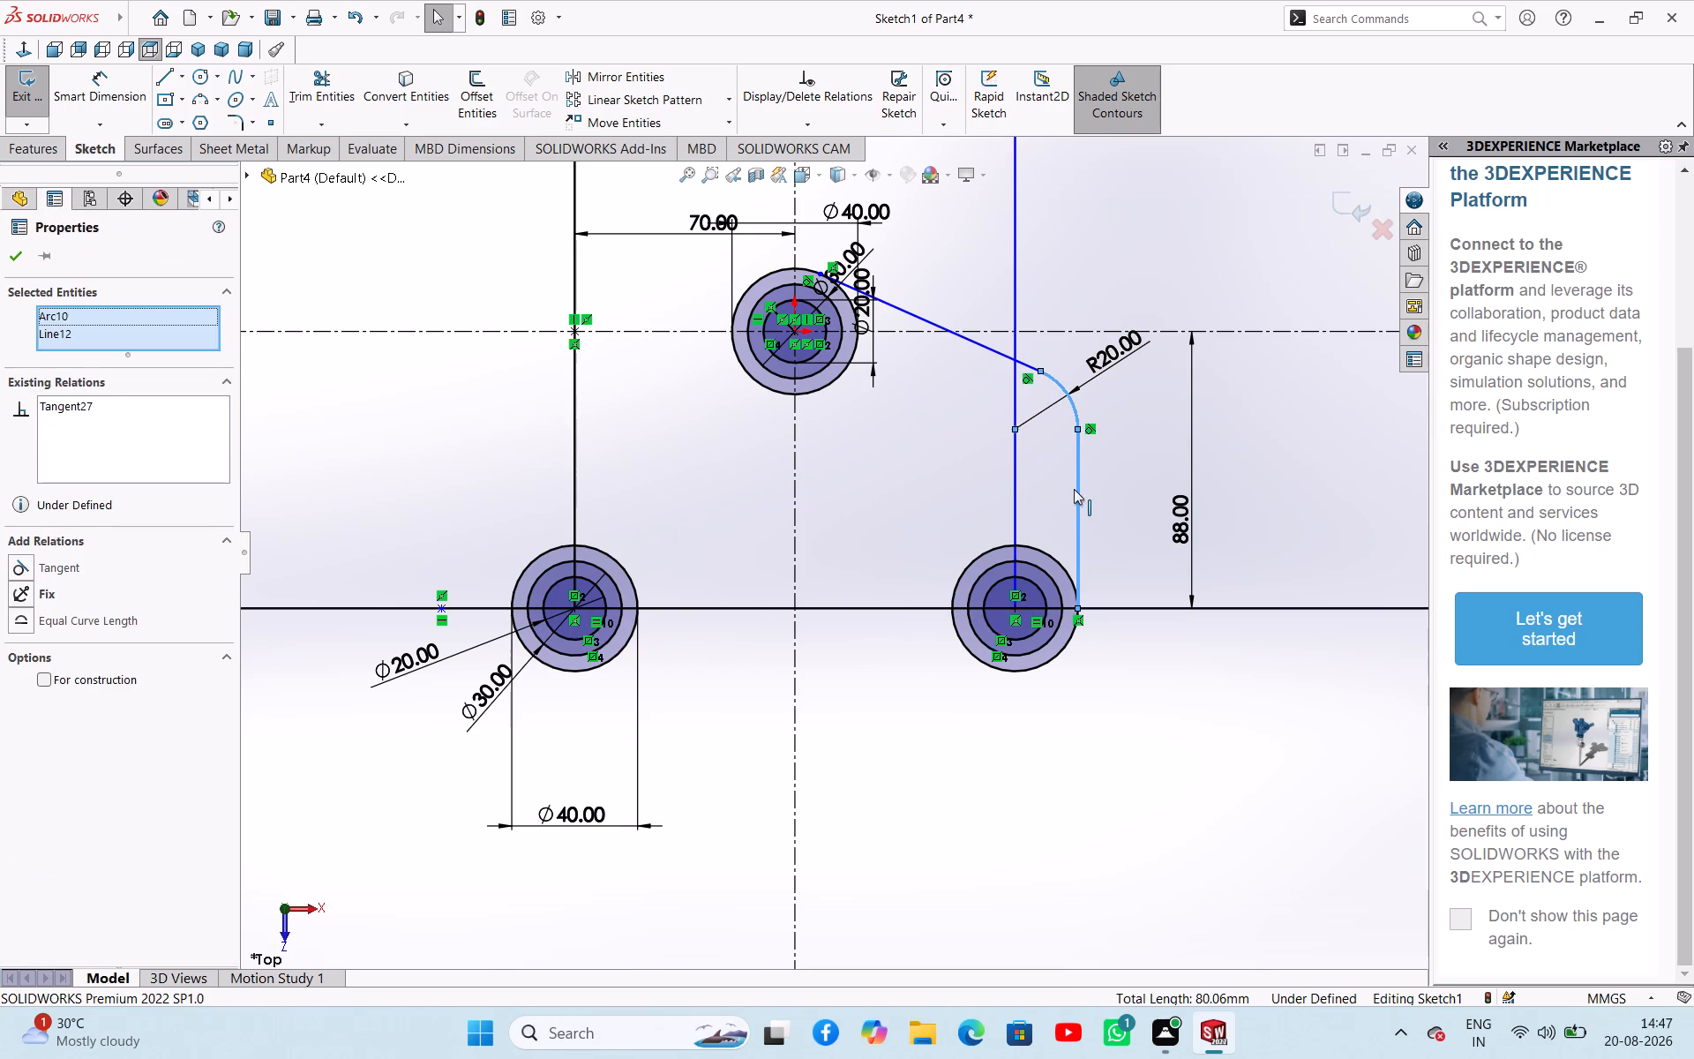
pyautogui.keyDown('ctrl'); pyautogui.click(1075, 489); pyautogui.keyUp('ctrl')
pyautogui.keyDown('ctrl'); pyautogui.click(985, 348); pyautogui.keyUp('ctrl')
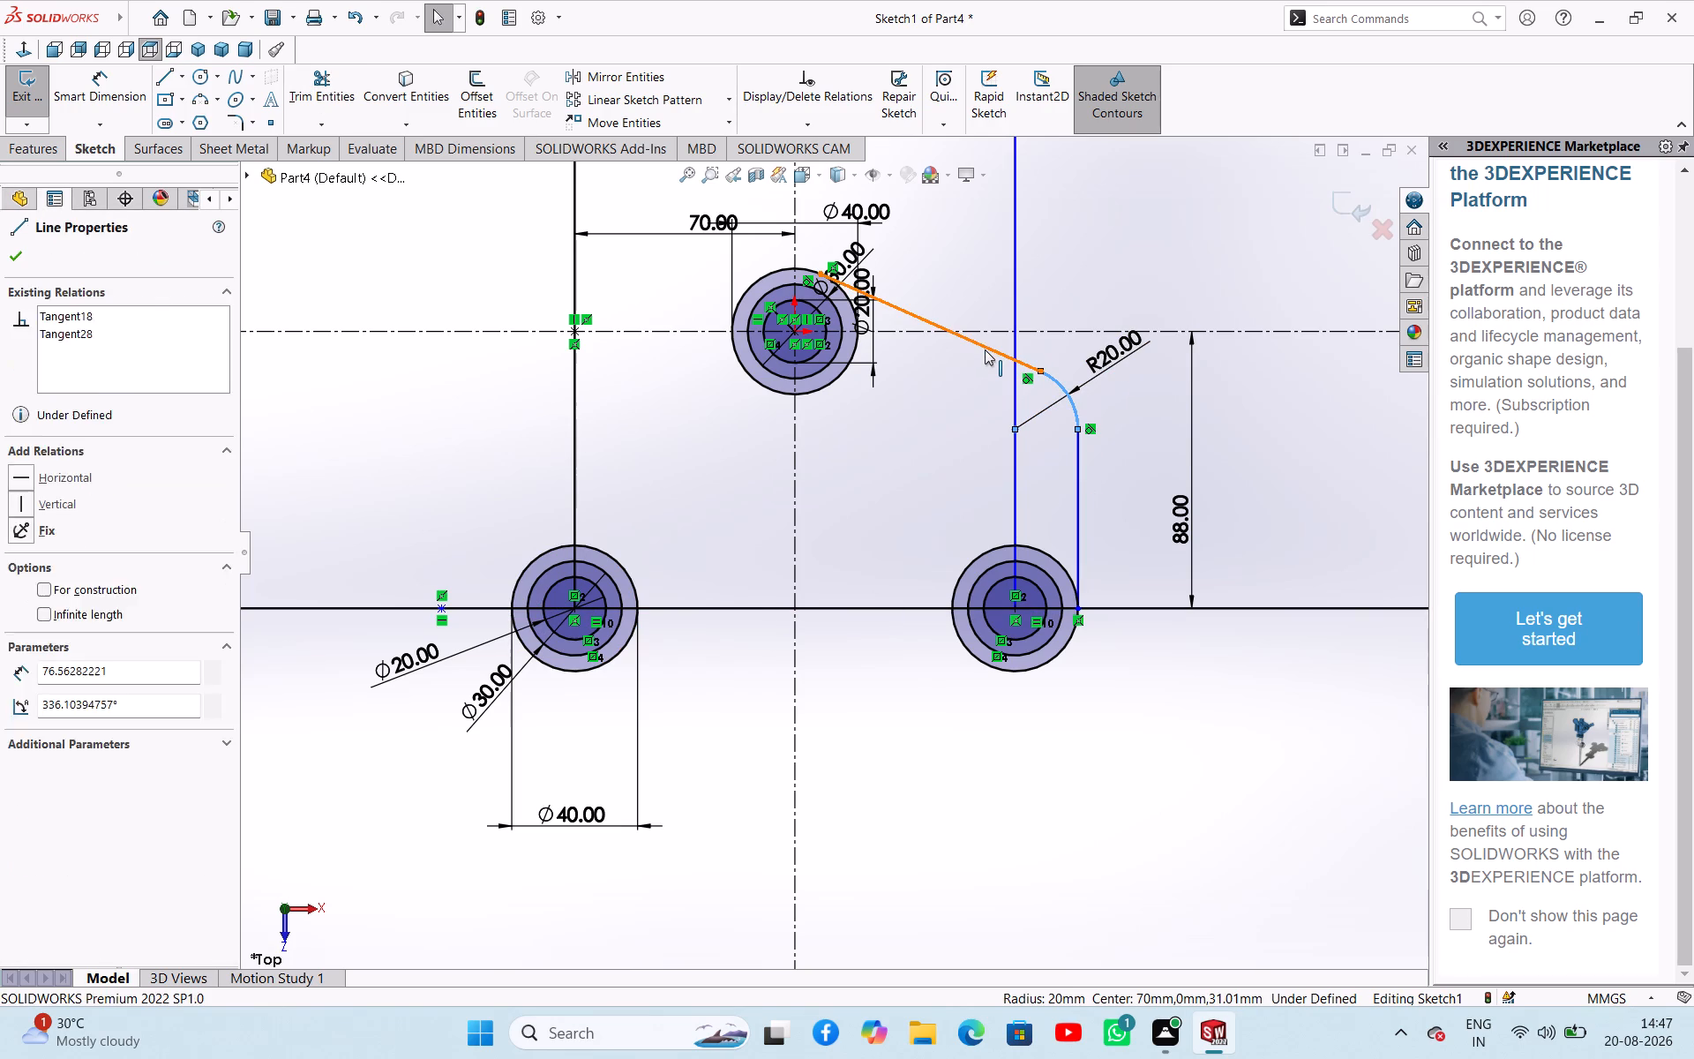
pyautogui.keyDown('ctrl'); pyautogui.click(1078, 484); pyautogui.keyUp('ctrl')
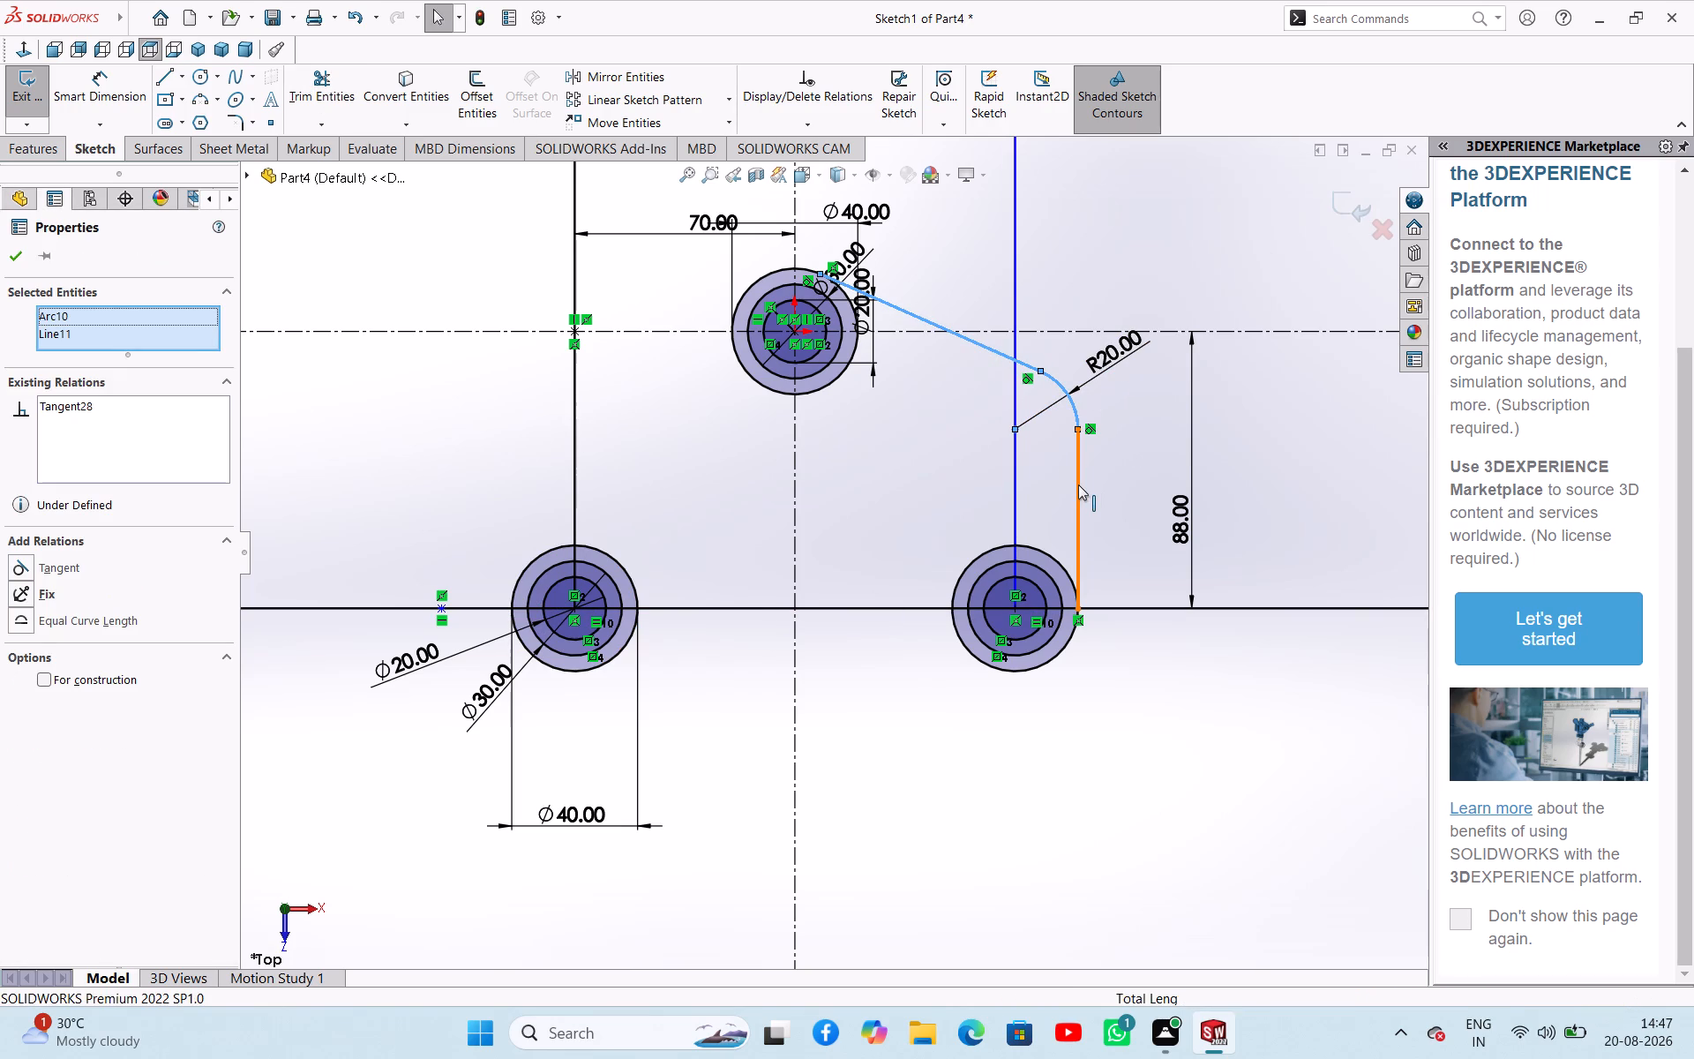
pyautogui.click(637, 81)
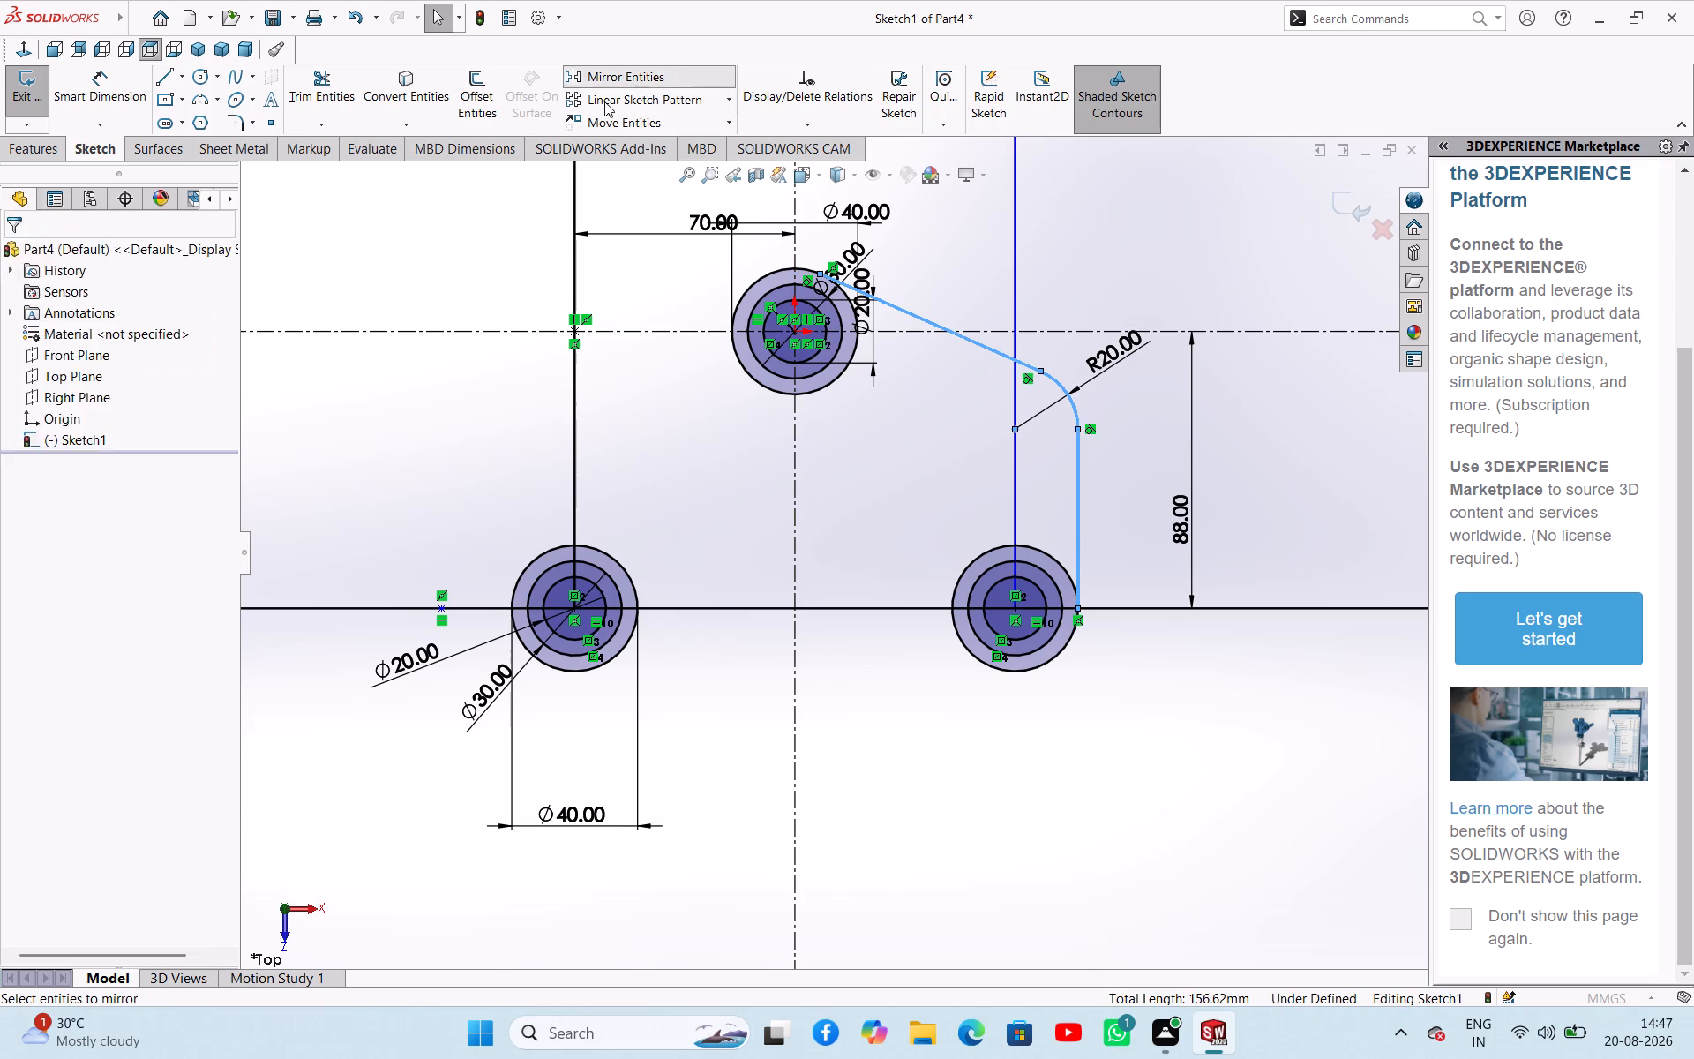
pyautogui.click(124, 529)
pyautogui.click(125, 536)
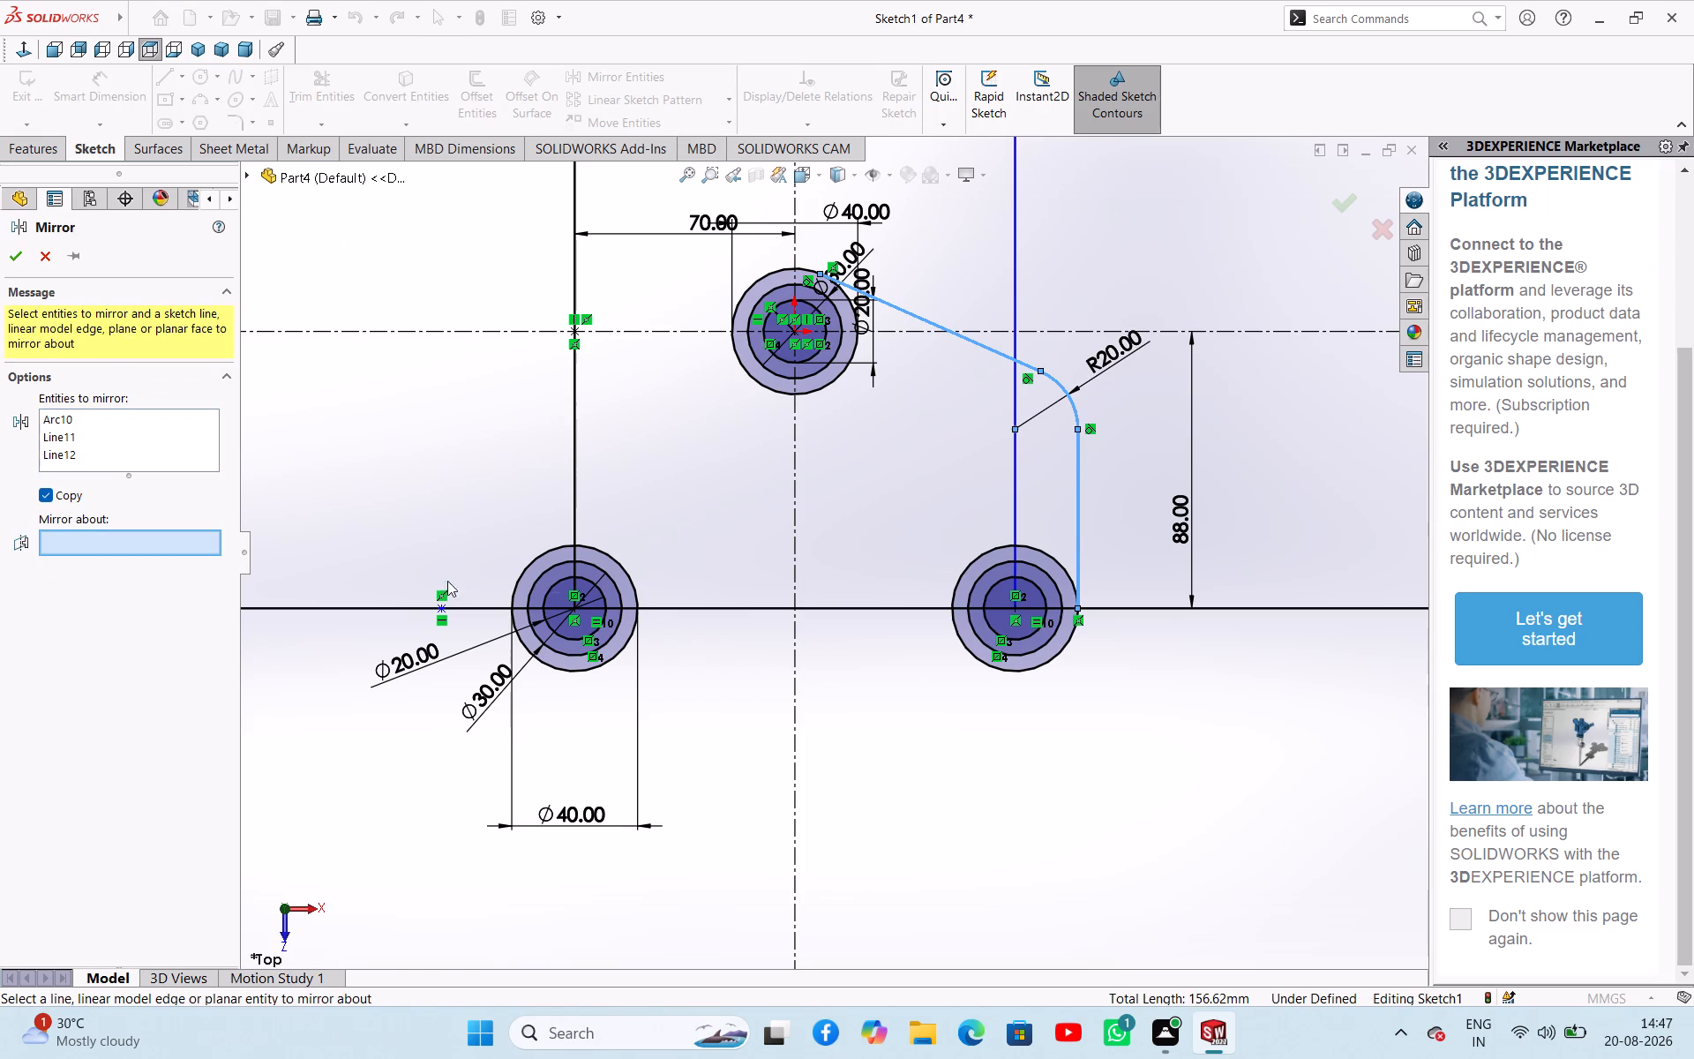
pyautogui.click(792, 540)
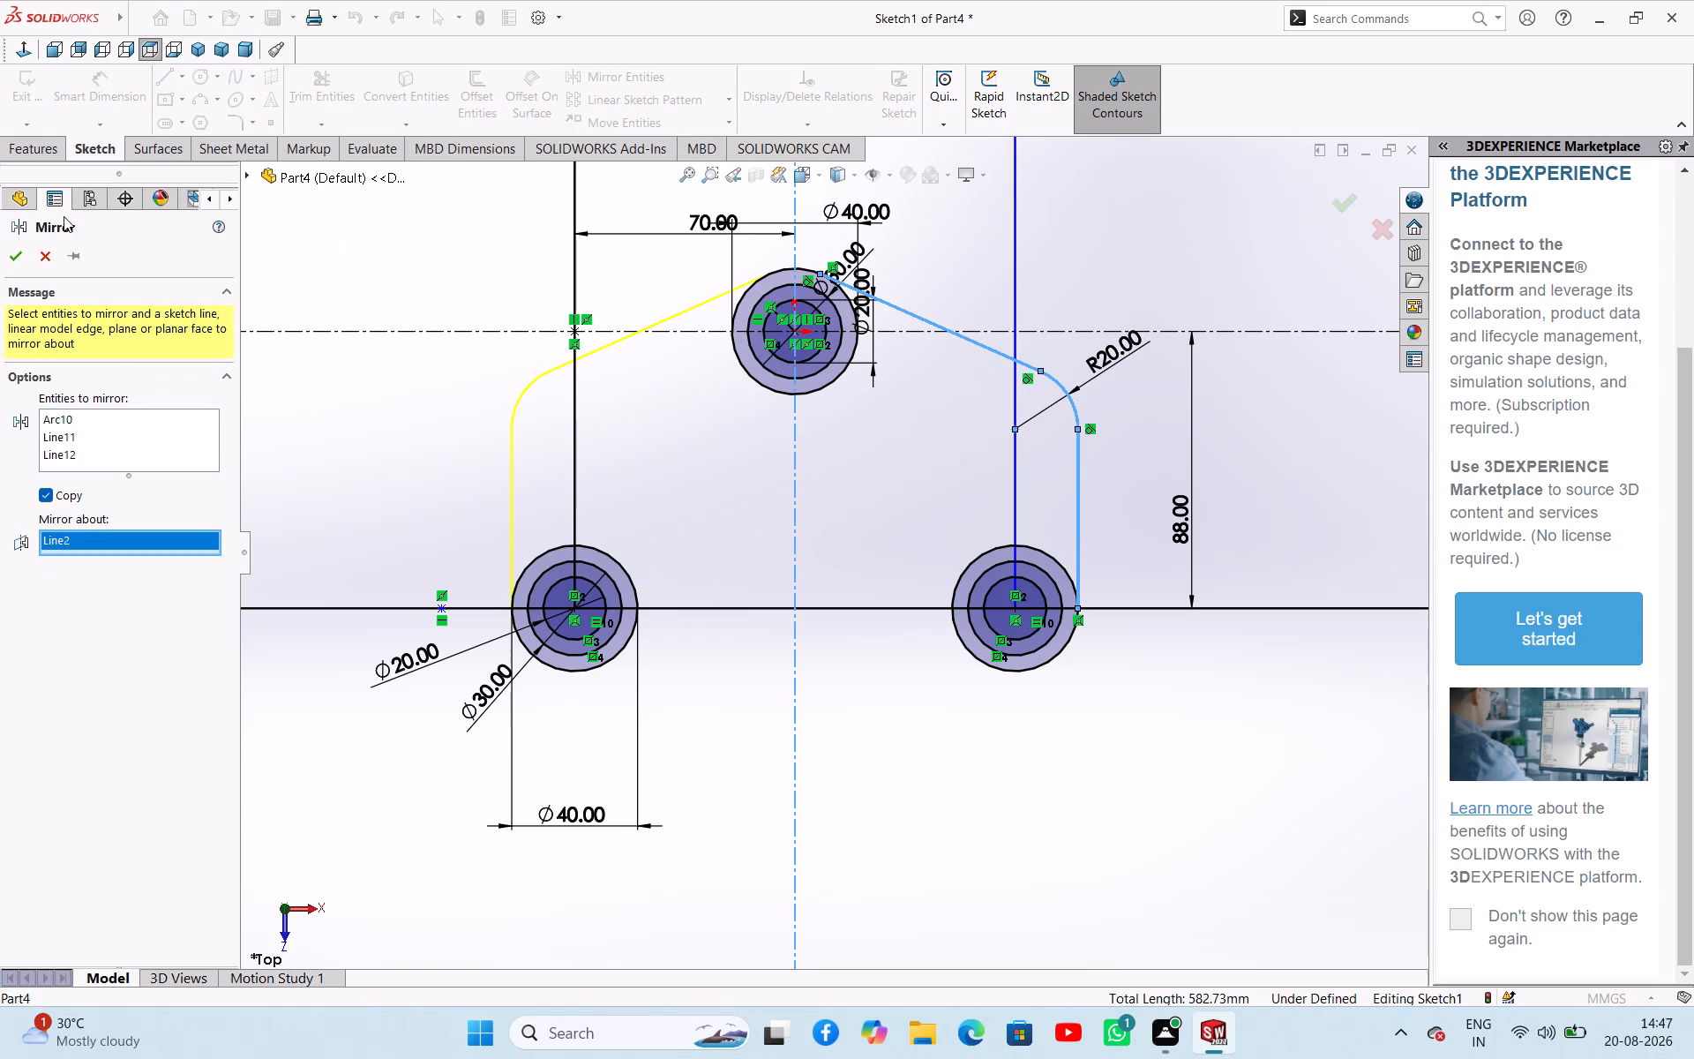
pyautogui.click(25, 251)
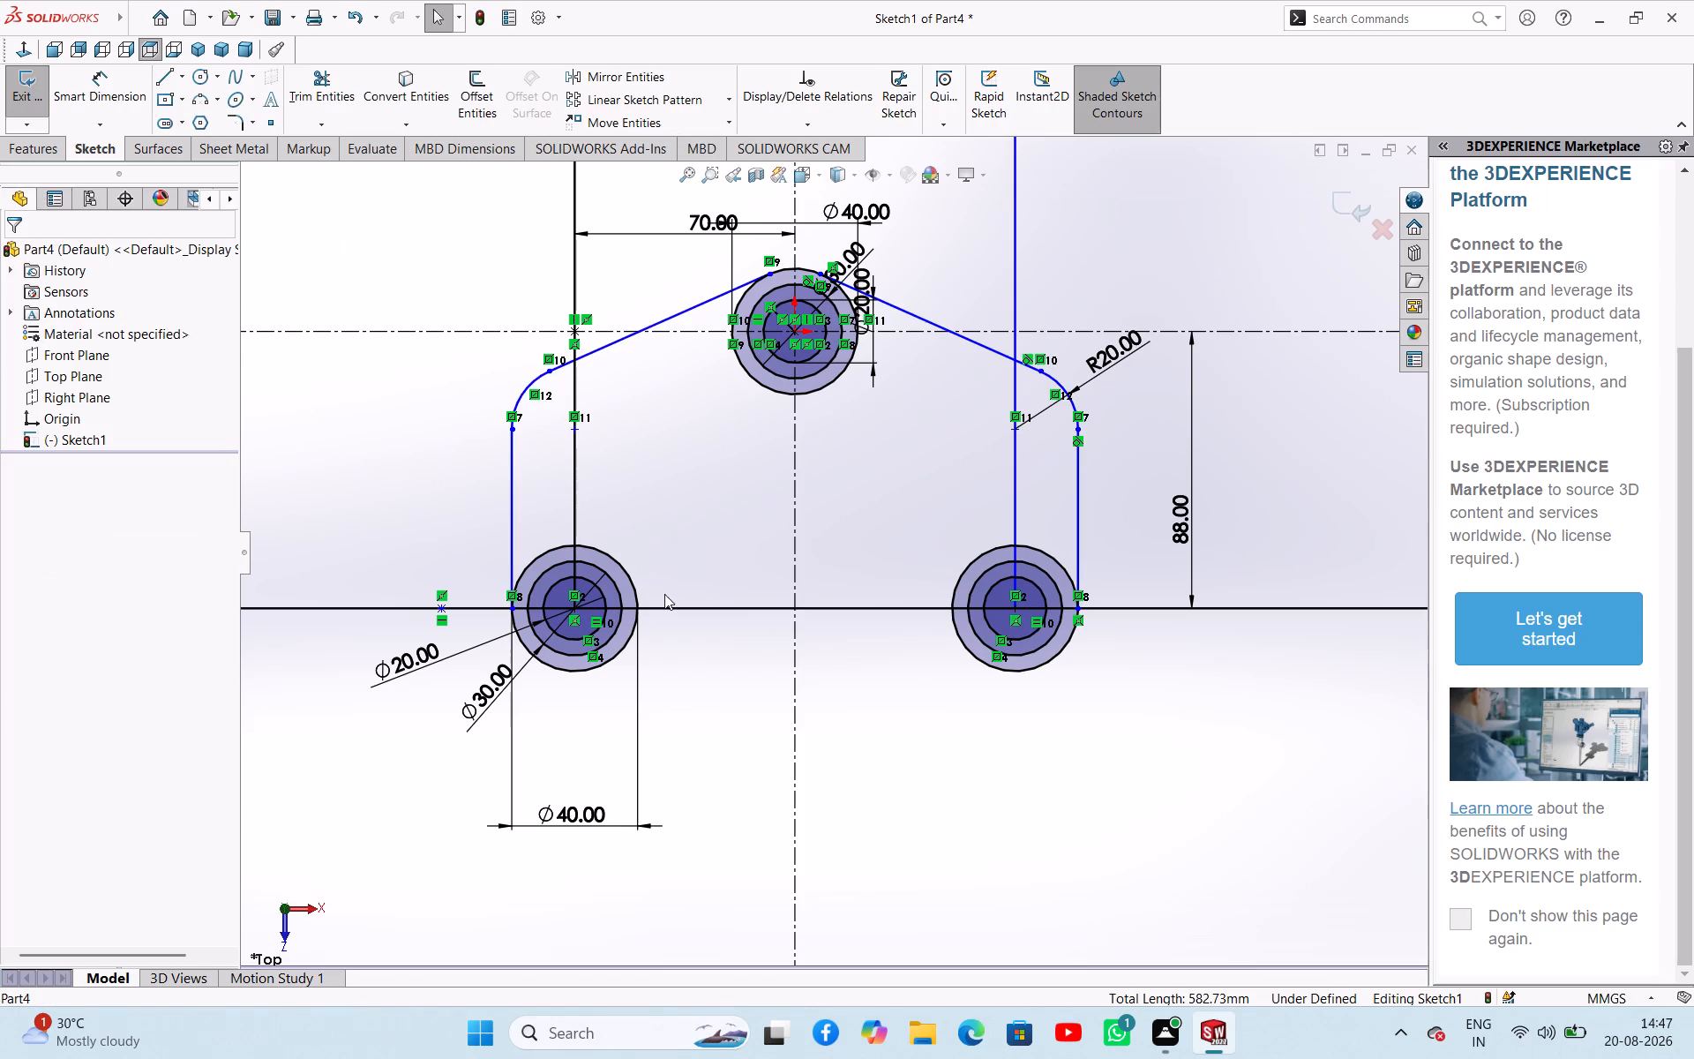
# Sketch an inner sloping line about 65 mm long from within the upper circle, followed by a vertical line about 53 mm down towards the lower-right circle.
pyautogui.click(678, 698)
pyautogui.scroll(1, 693, 678)
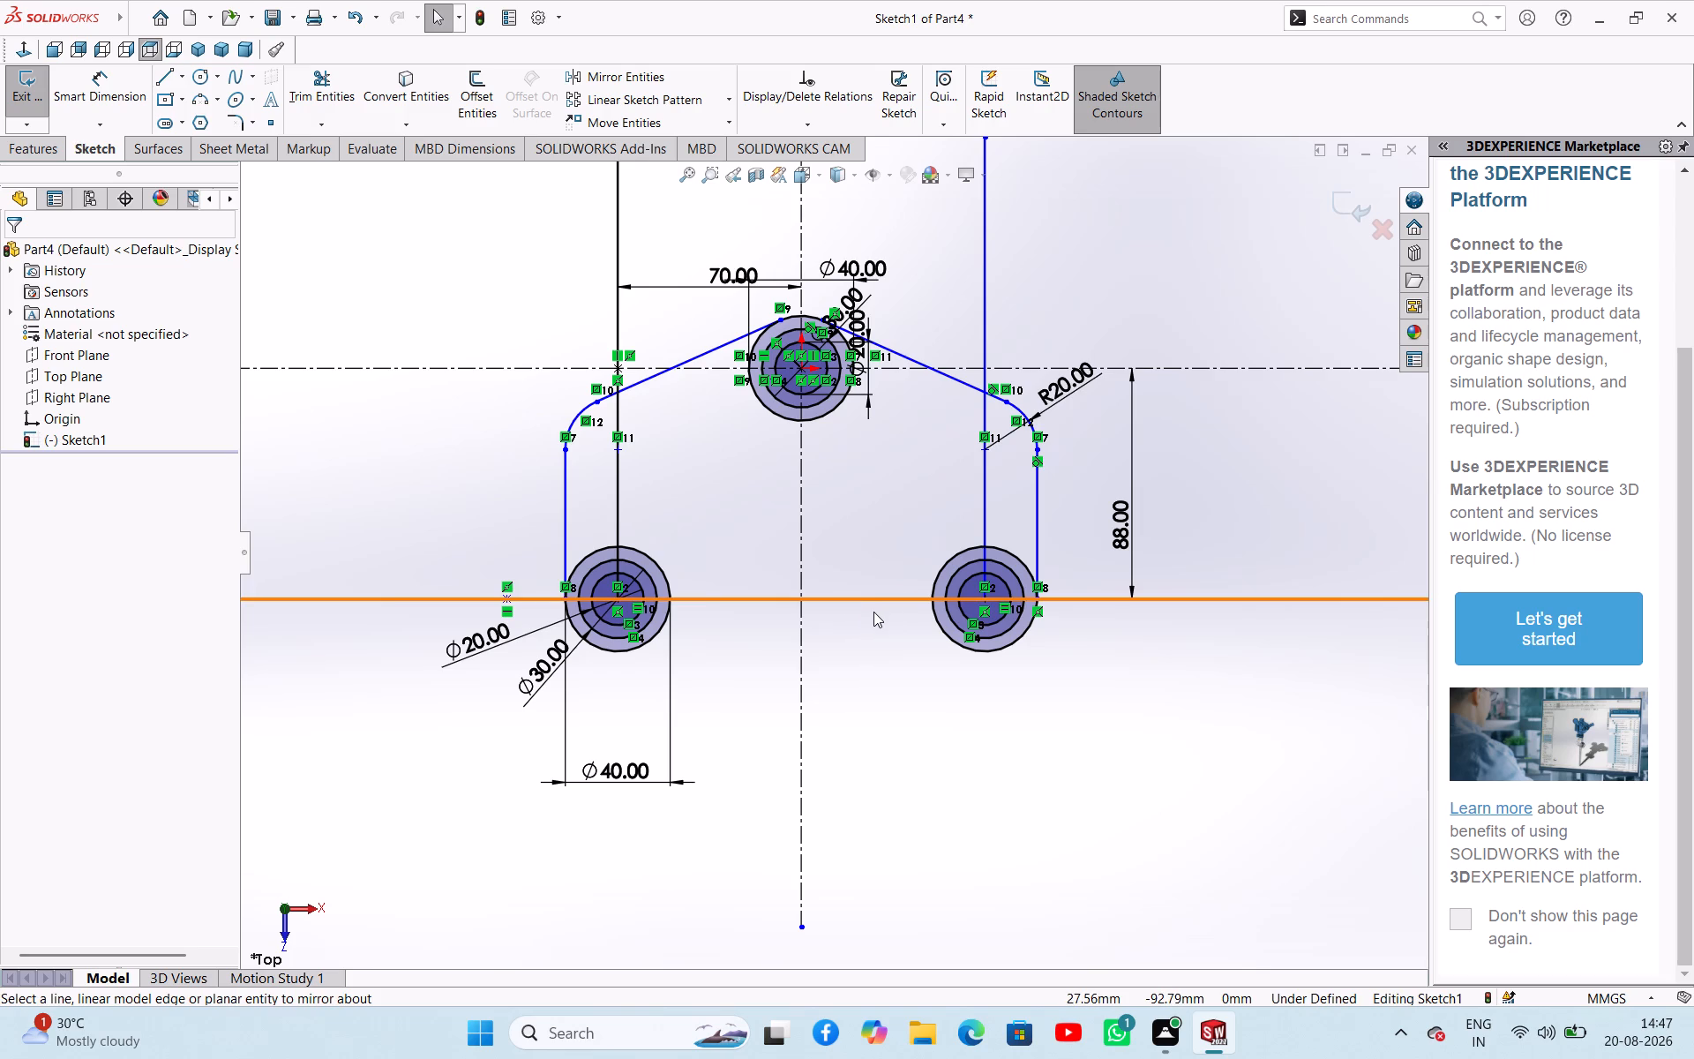
pyautogui.scroll(2, 800, 553)
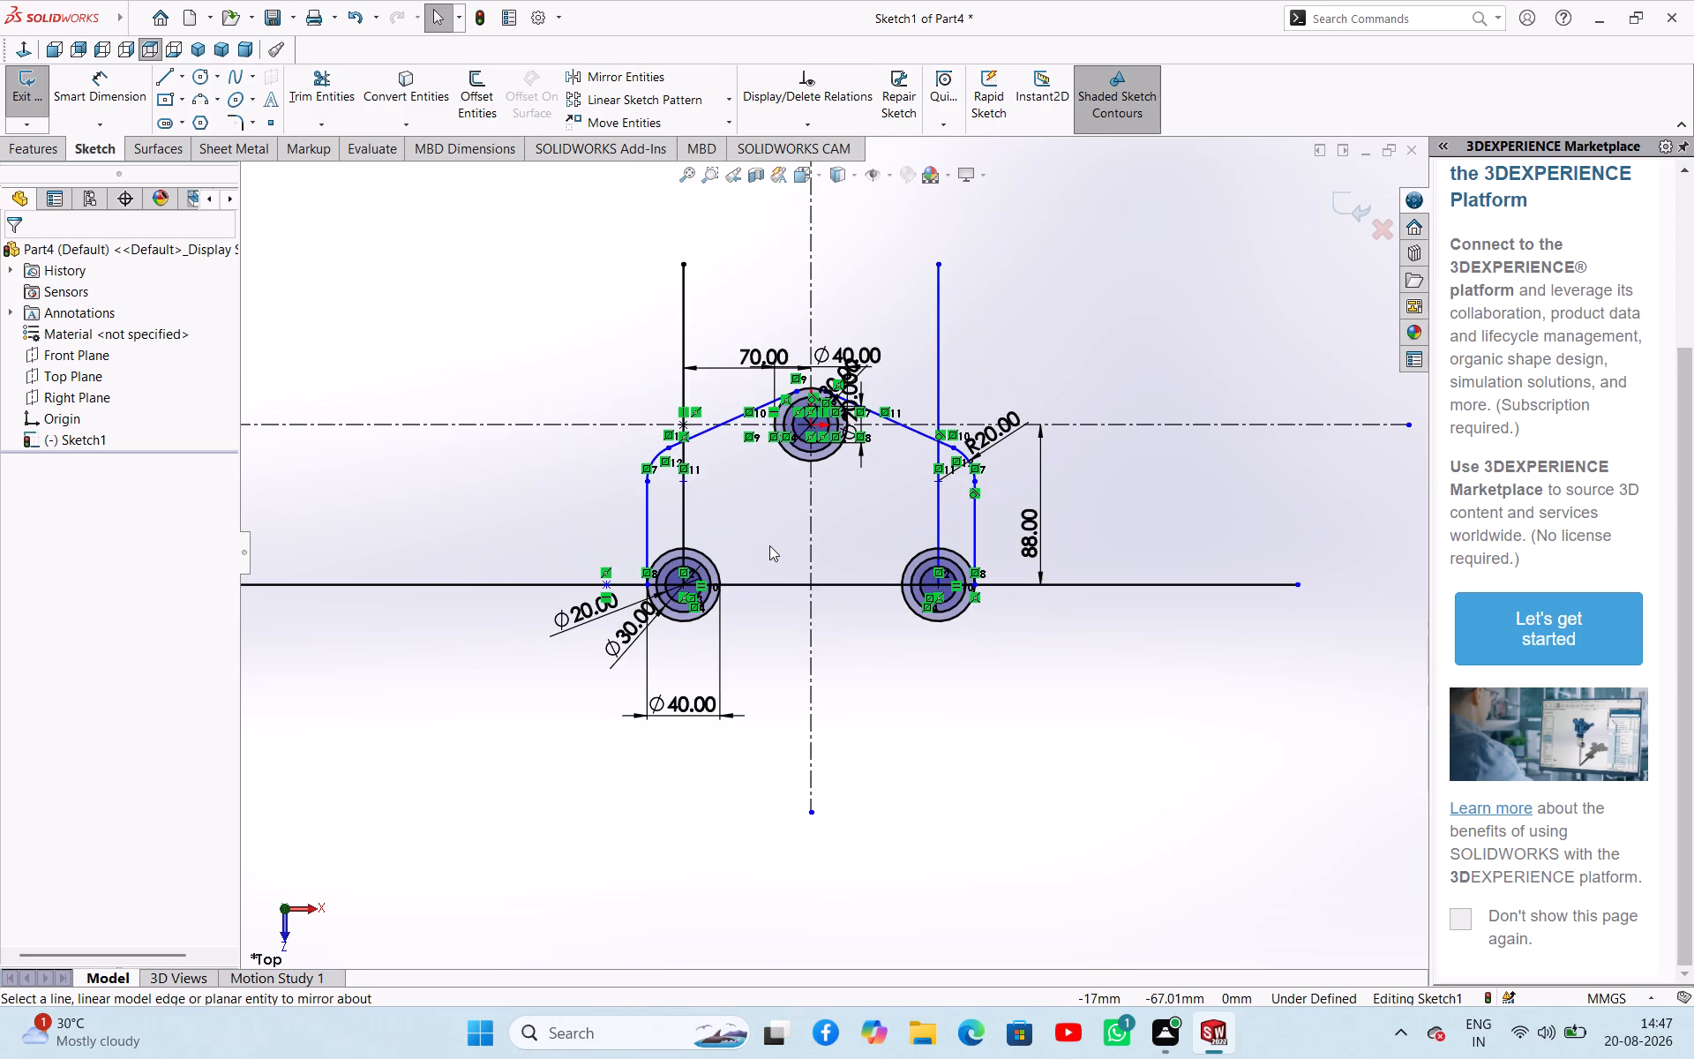
pyautogui.scroll(-1, 765, 548)
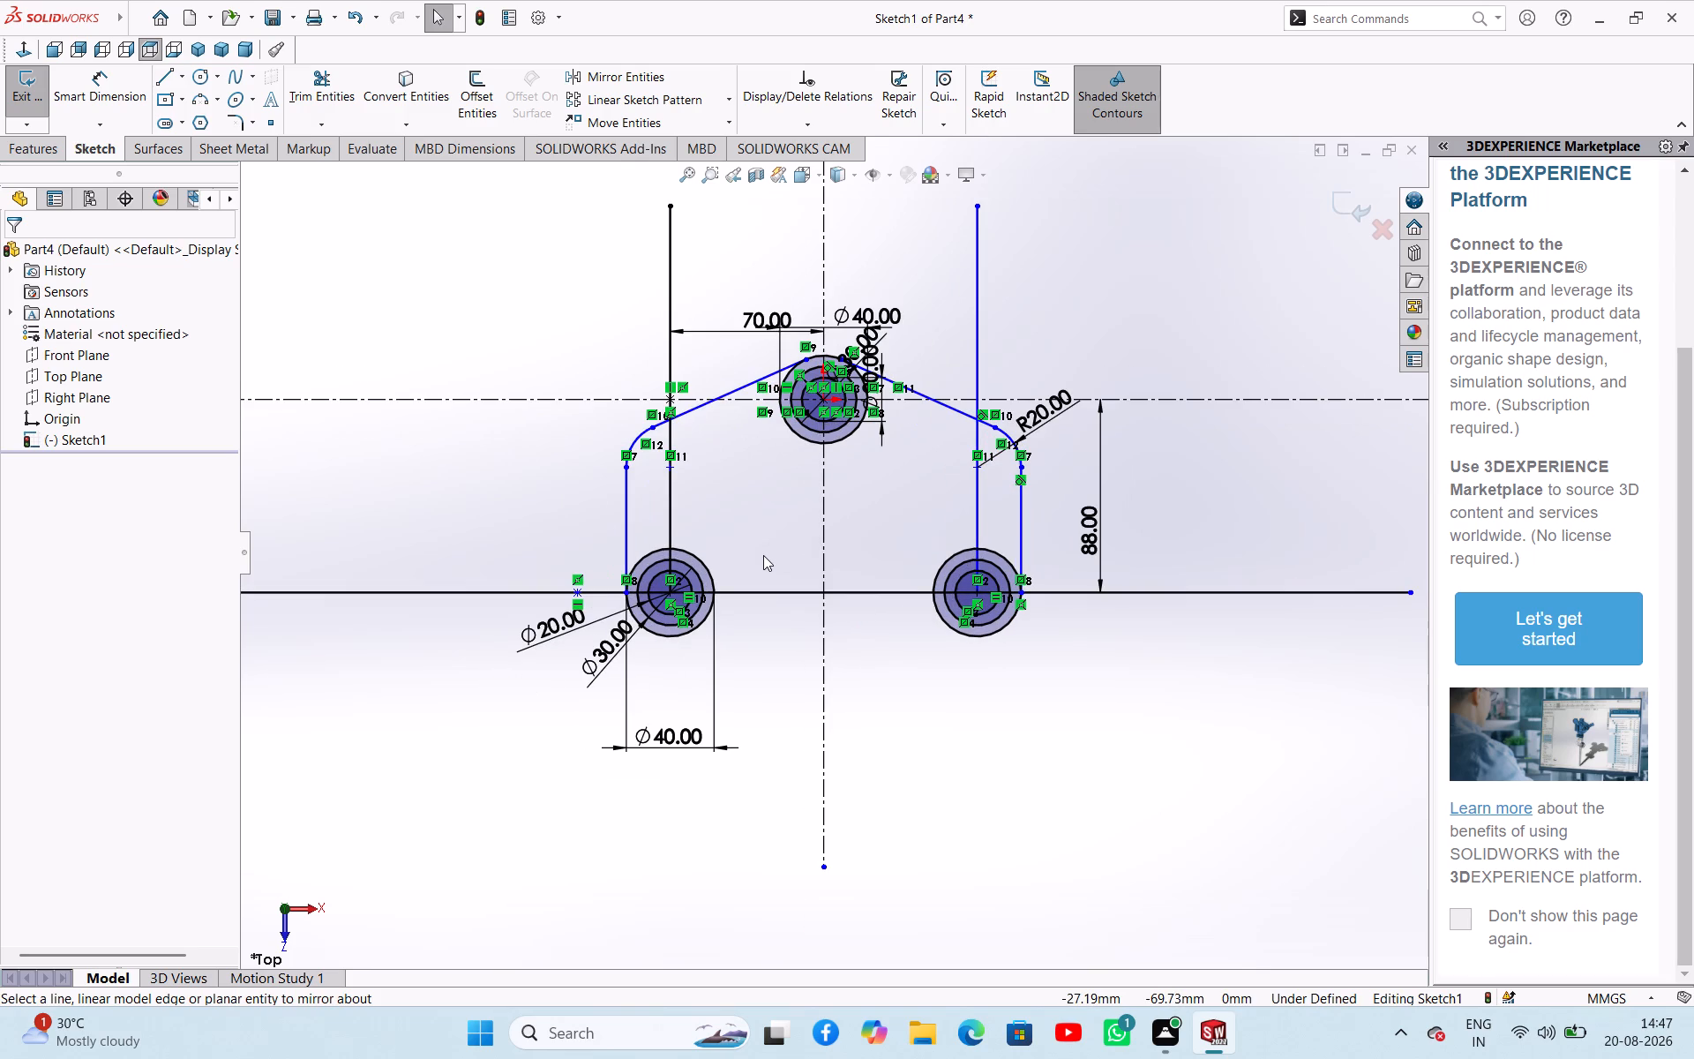
pyautogui.scroll(-1, 761, 559)
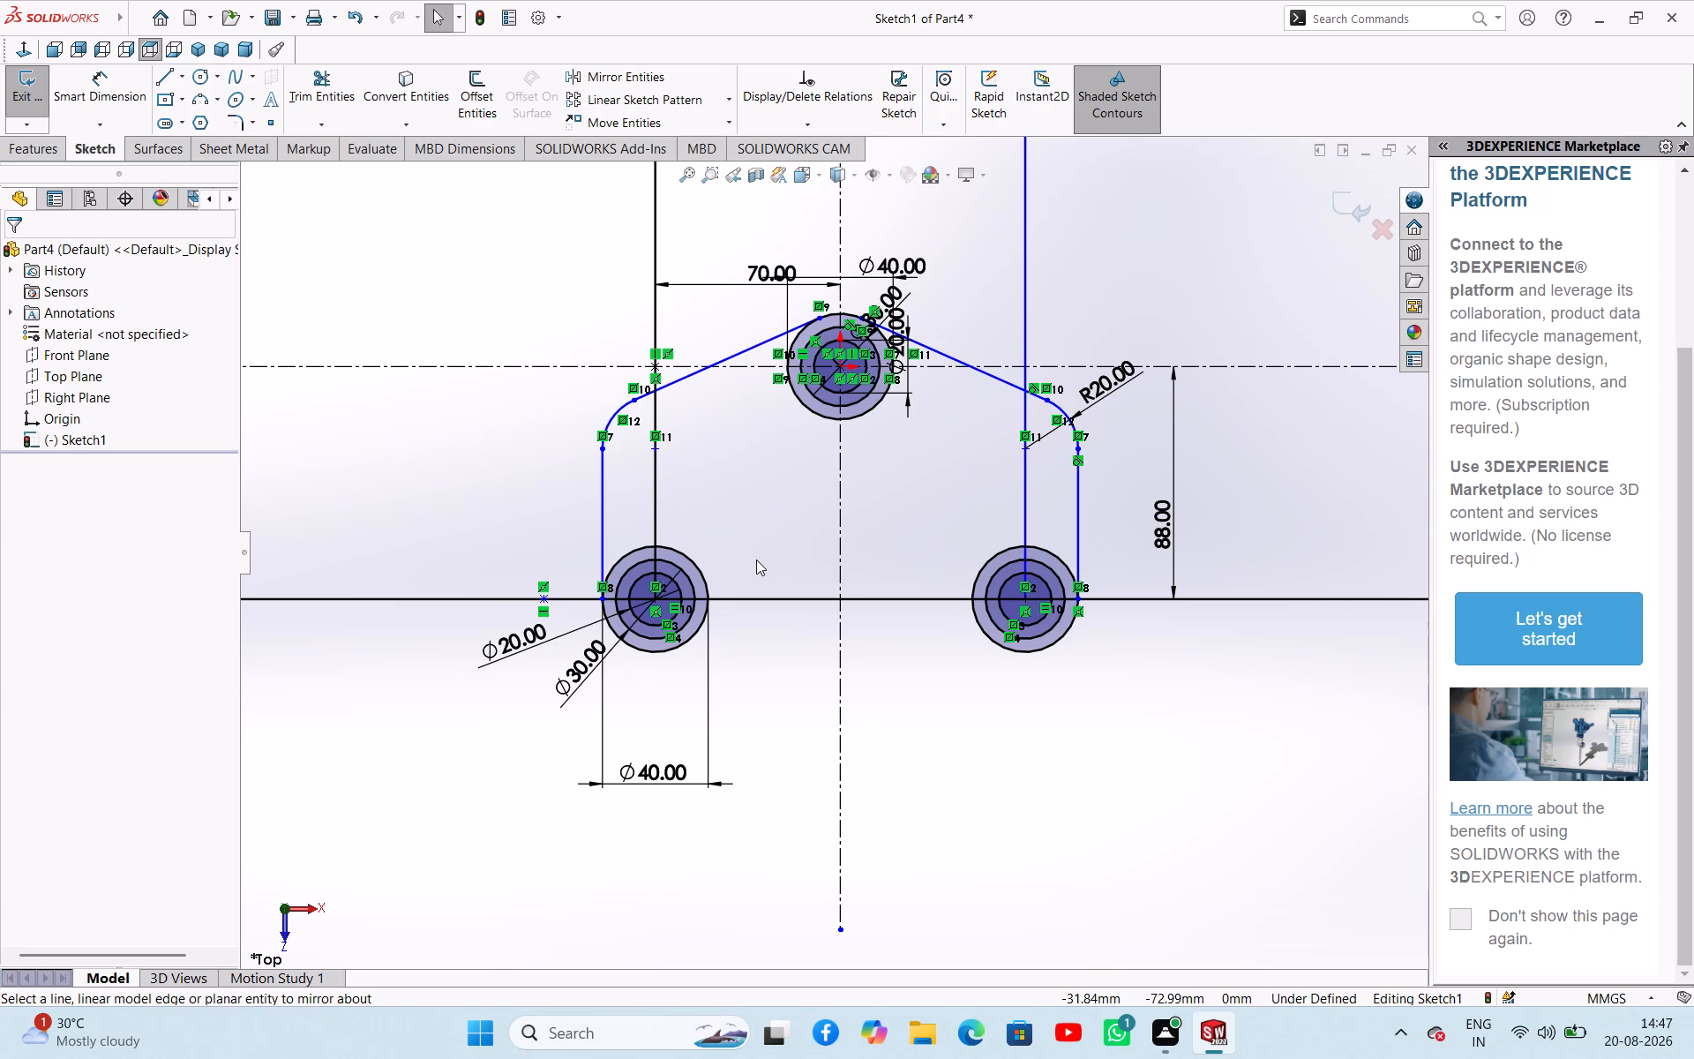
pyautogui.scroll(-3, 886, 412)
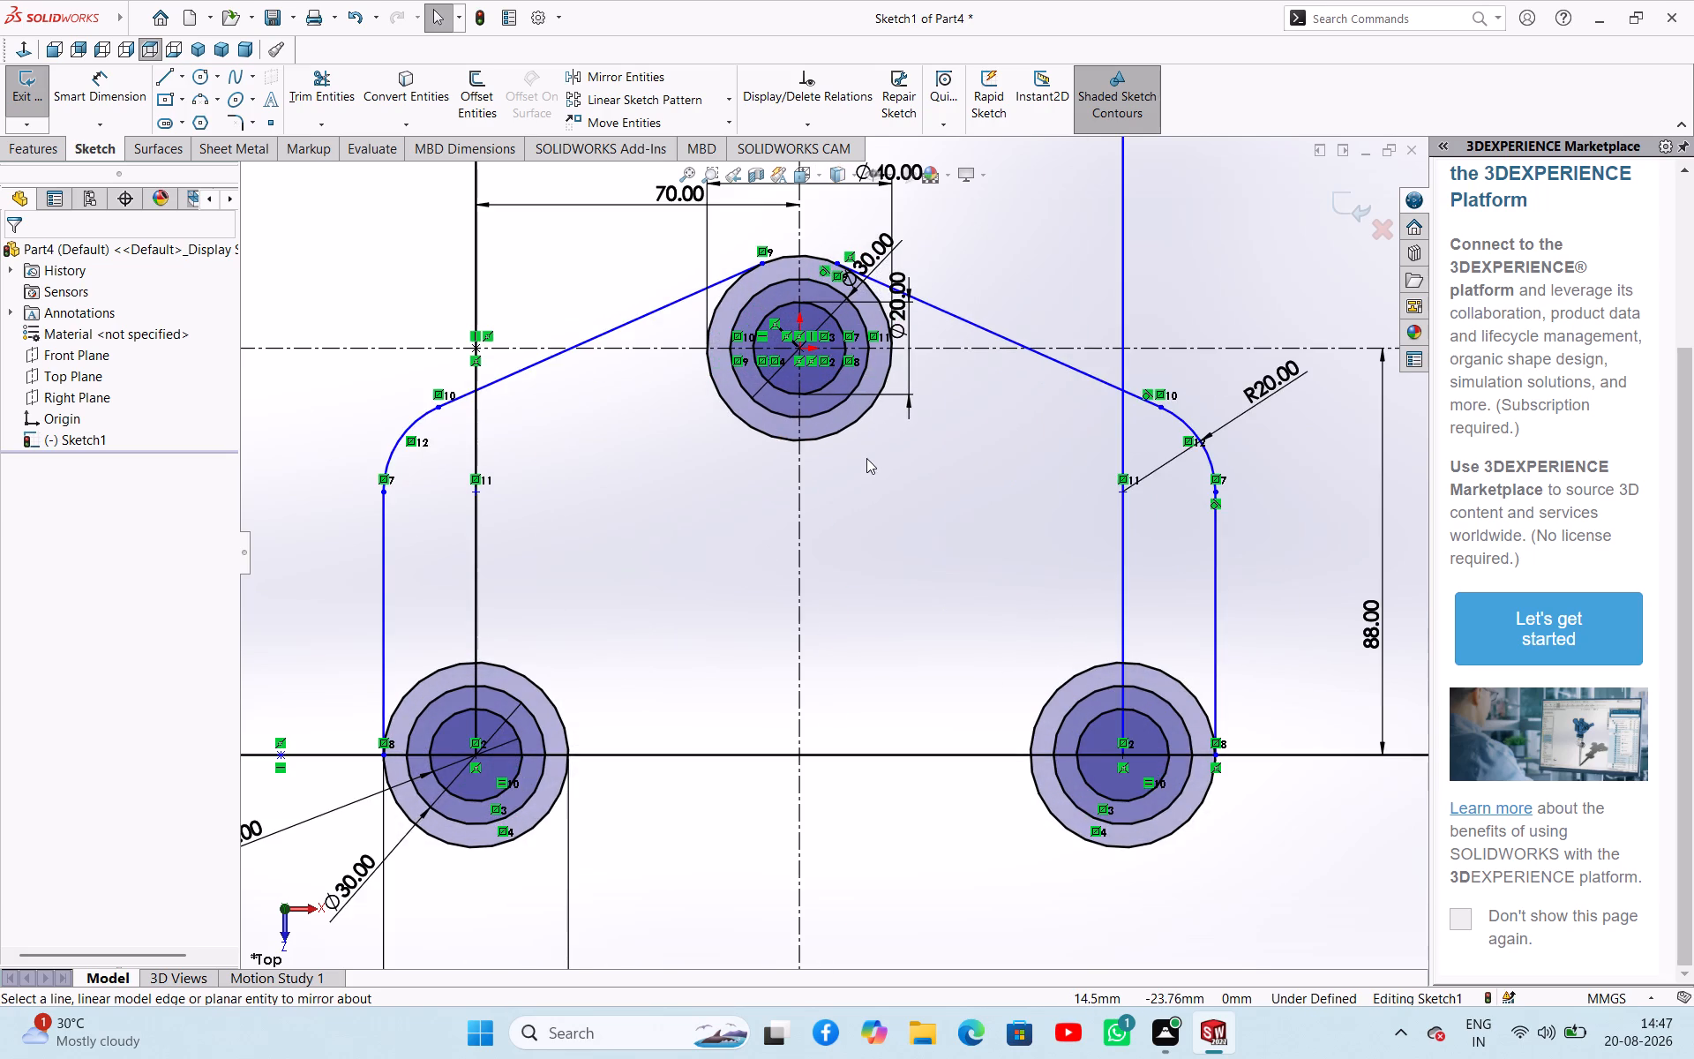
pyautogui.scroll(1, 866, 458)
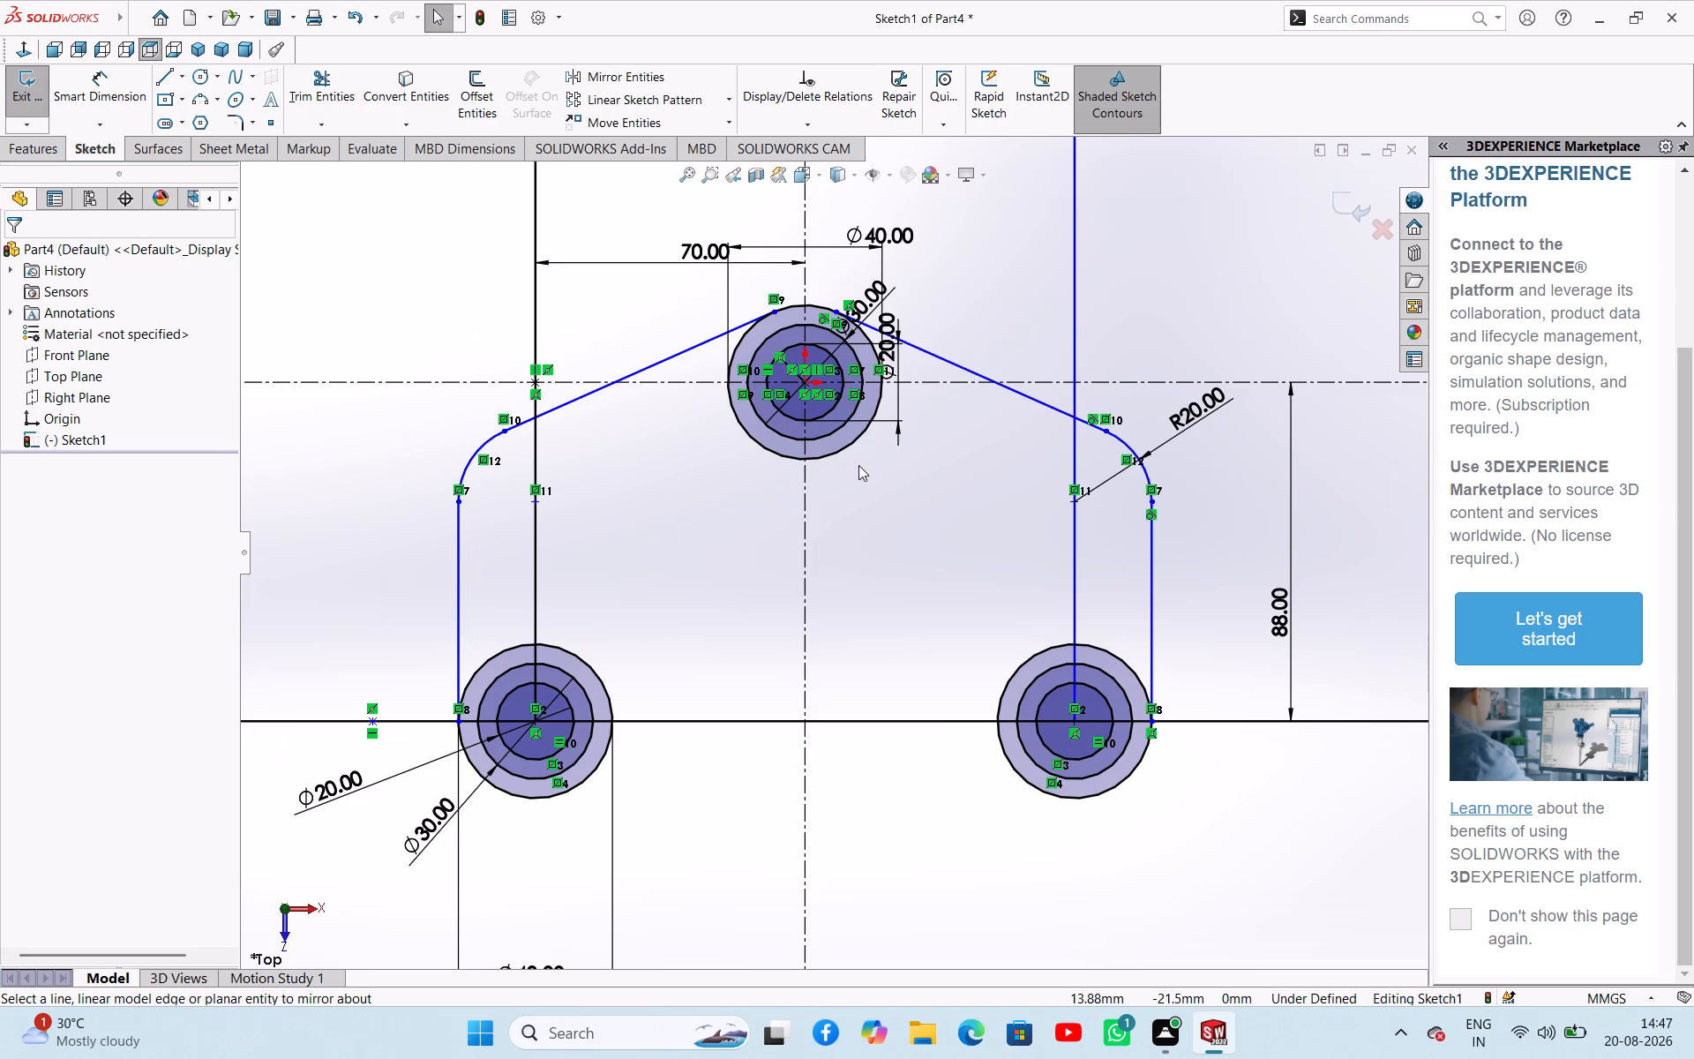
pyautogui.scroll(-2, 854, 348)
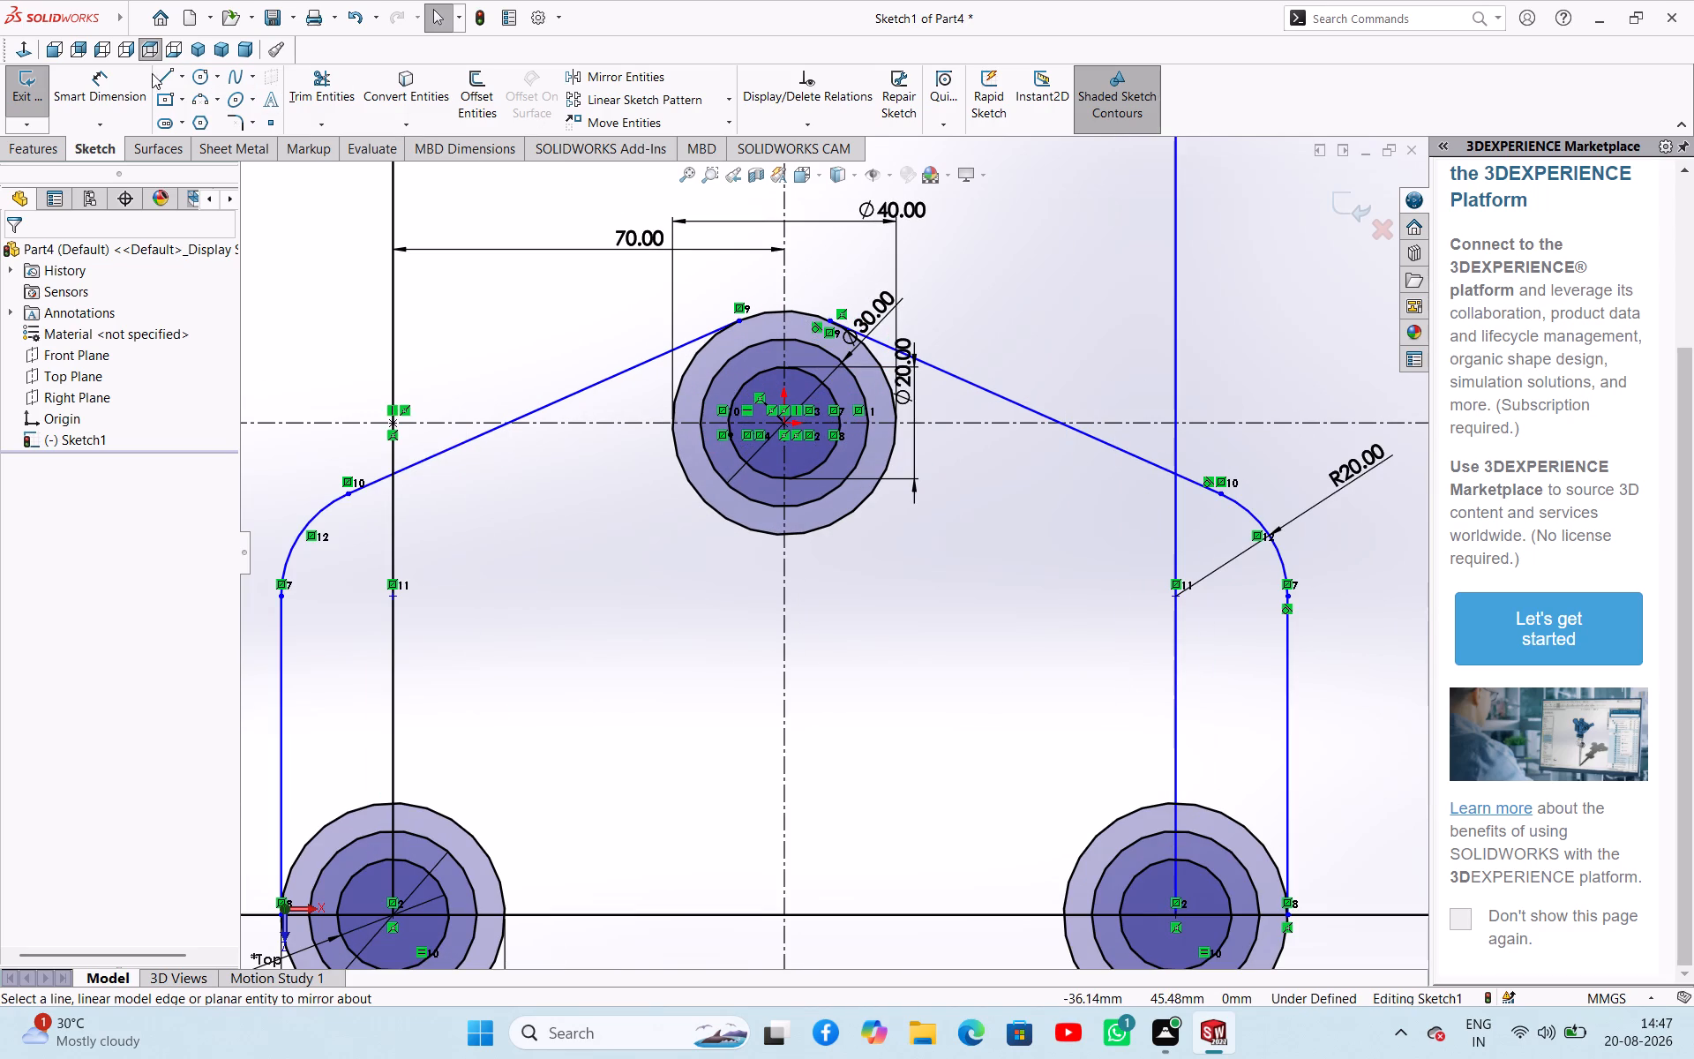
pyautogui.click(169, 76)
pyautogui.click(873, 373)
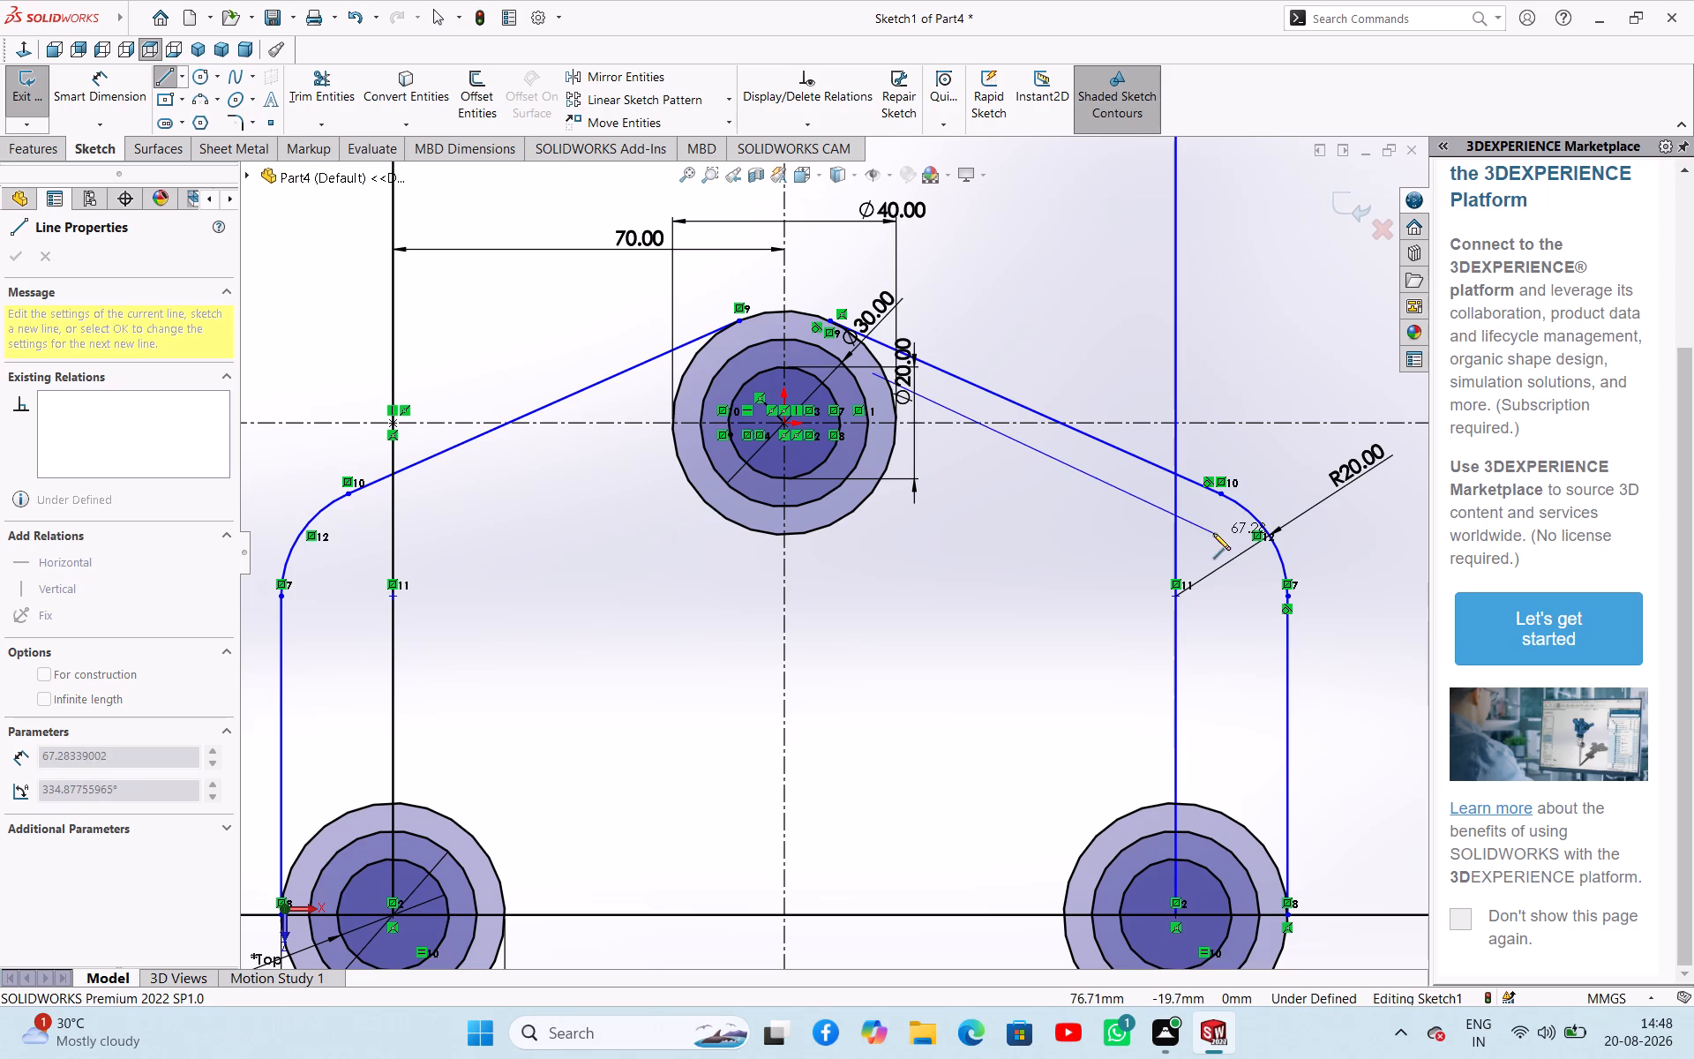
pyautogui.click(1207, 521)
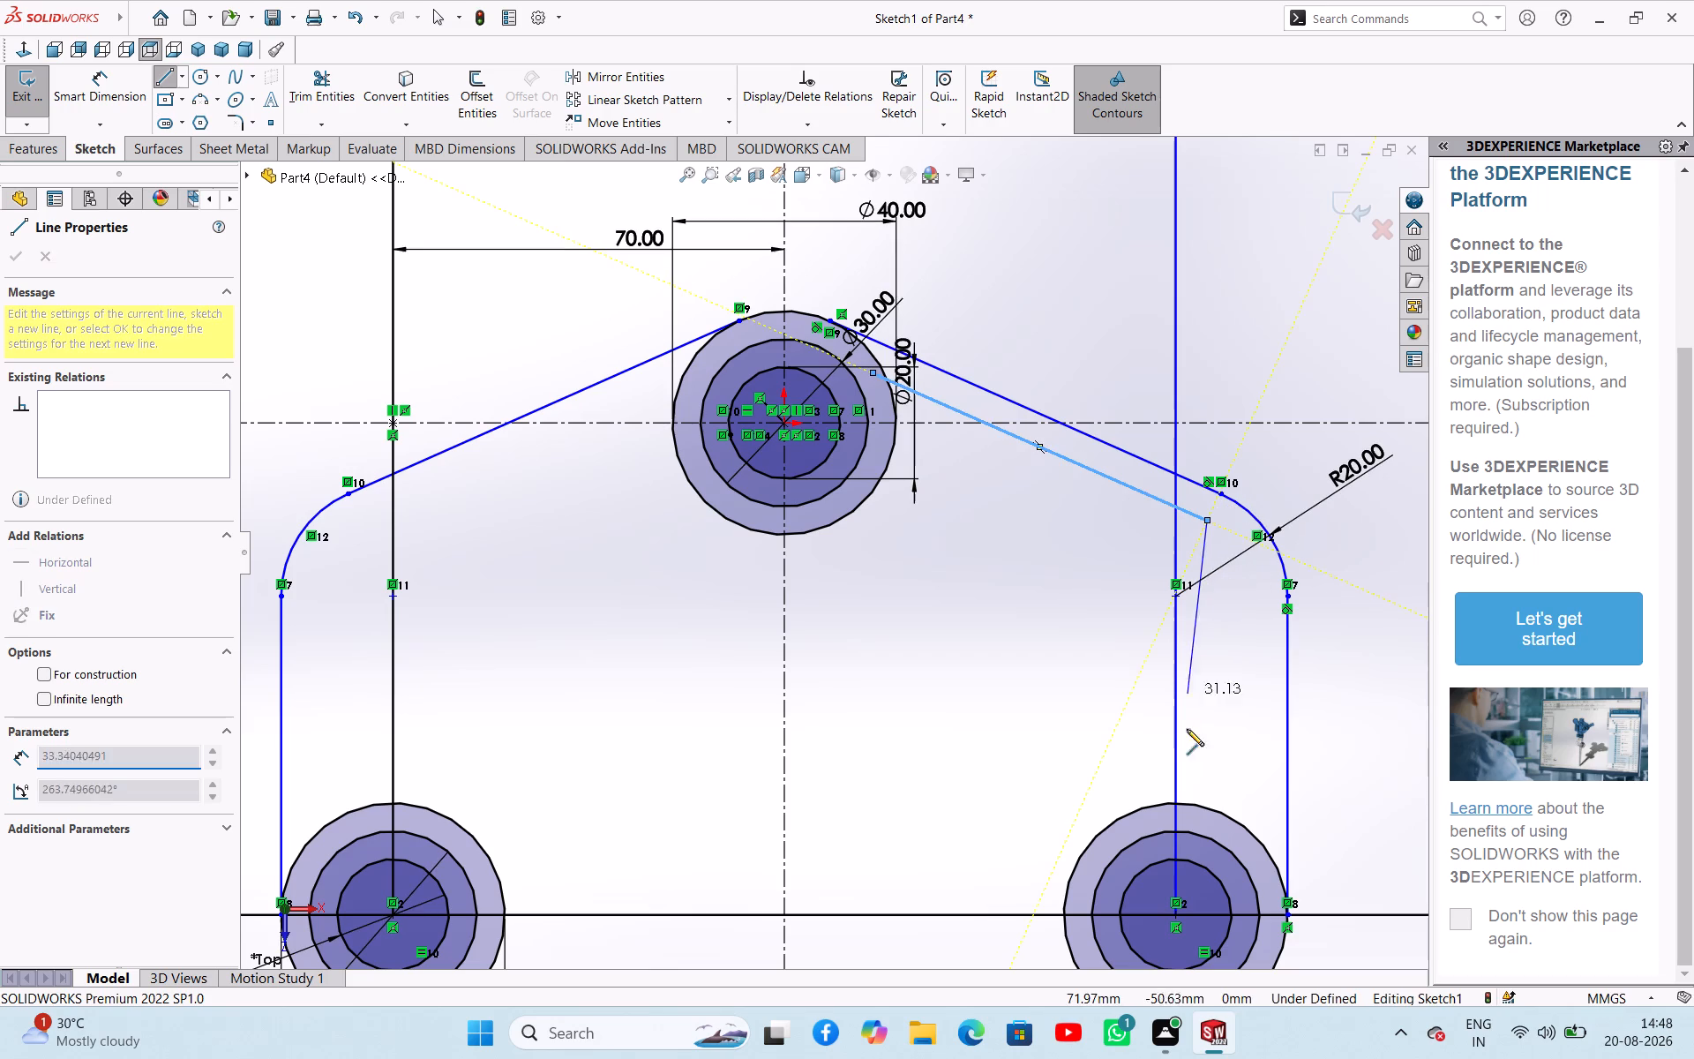
pyautogui.click(1210, 818)
pyautogui.press('Escape')
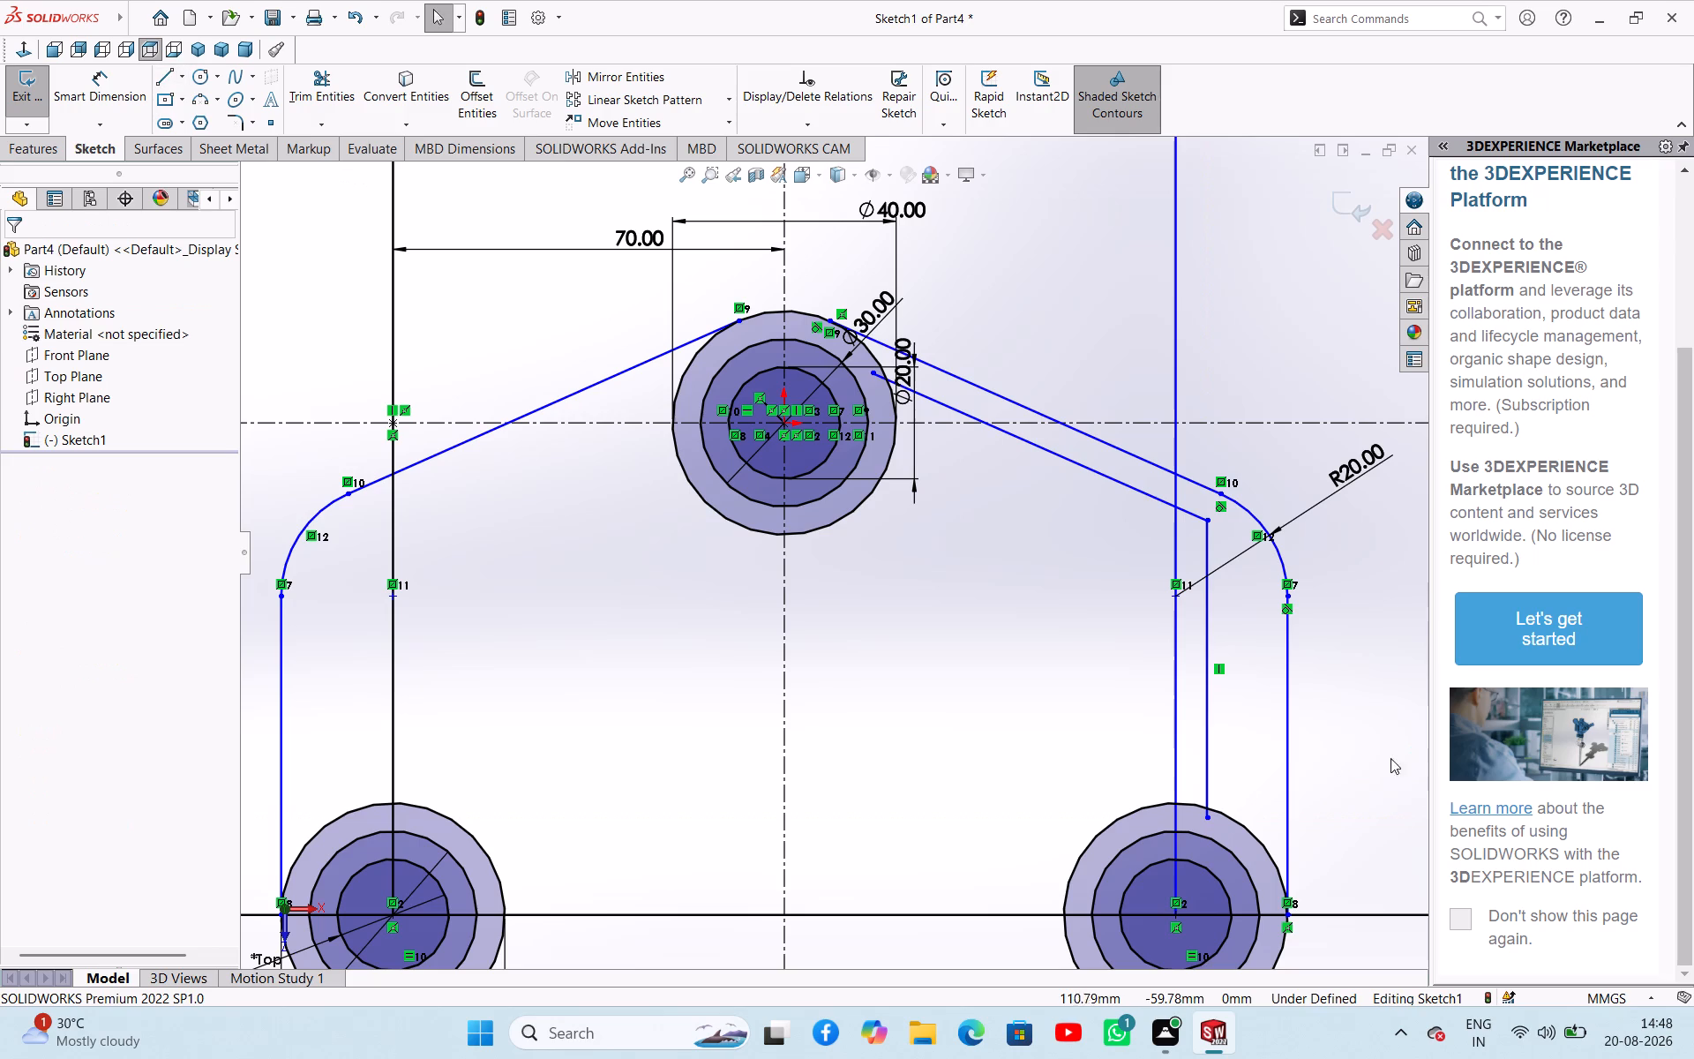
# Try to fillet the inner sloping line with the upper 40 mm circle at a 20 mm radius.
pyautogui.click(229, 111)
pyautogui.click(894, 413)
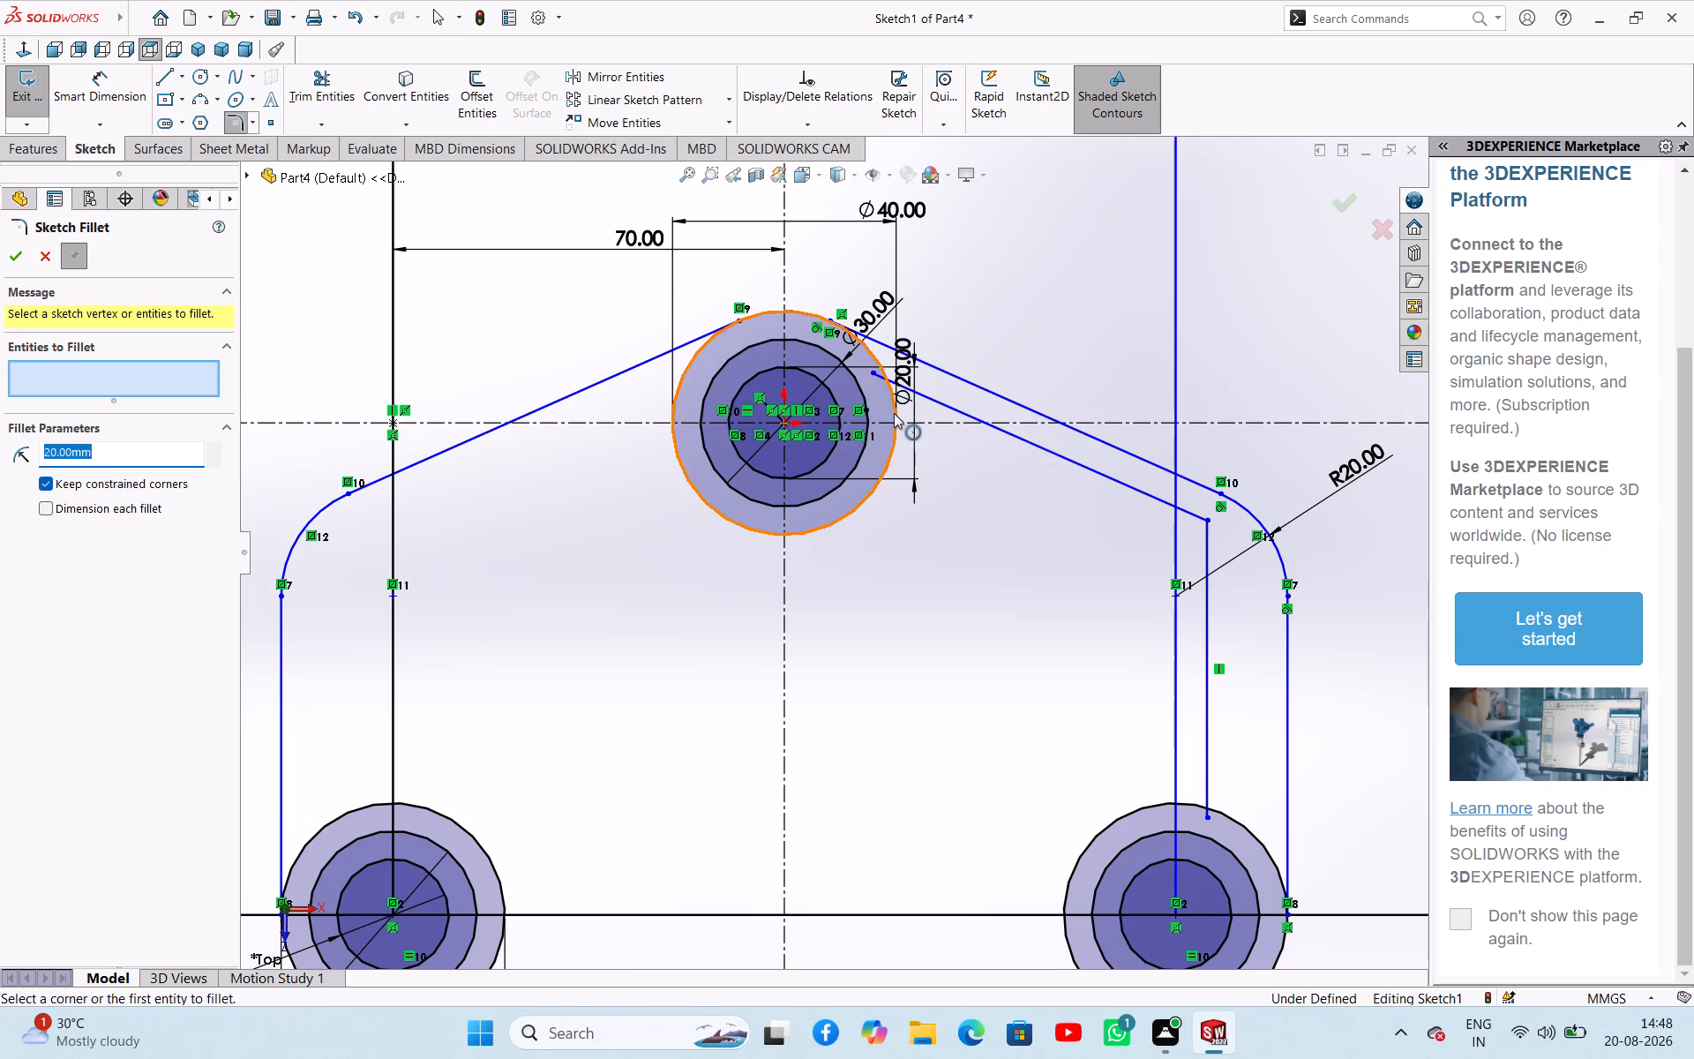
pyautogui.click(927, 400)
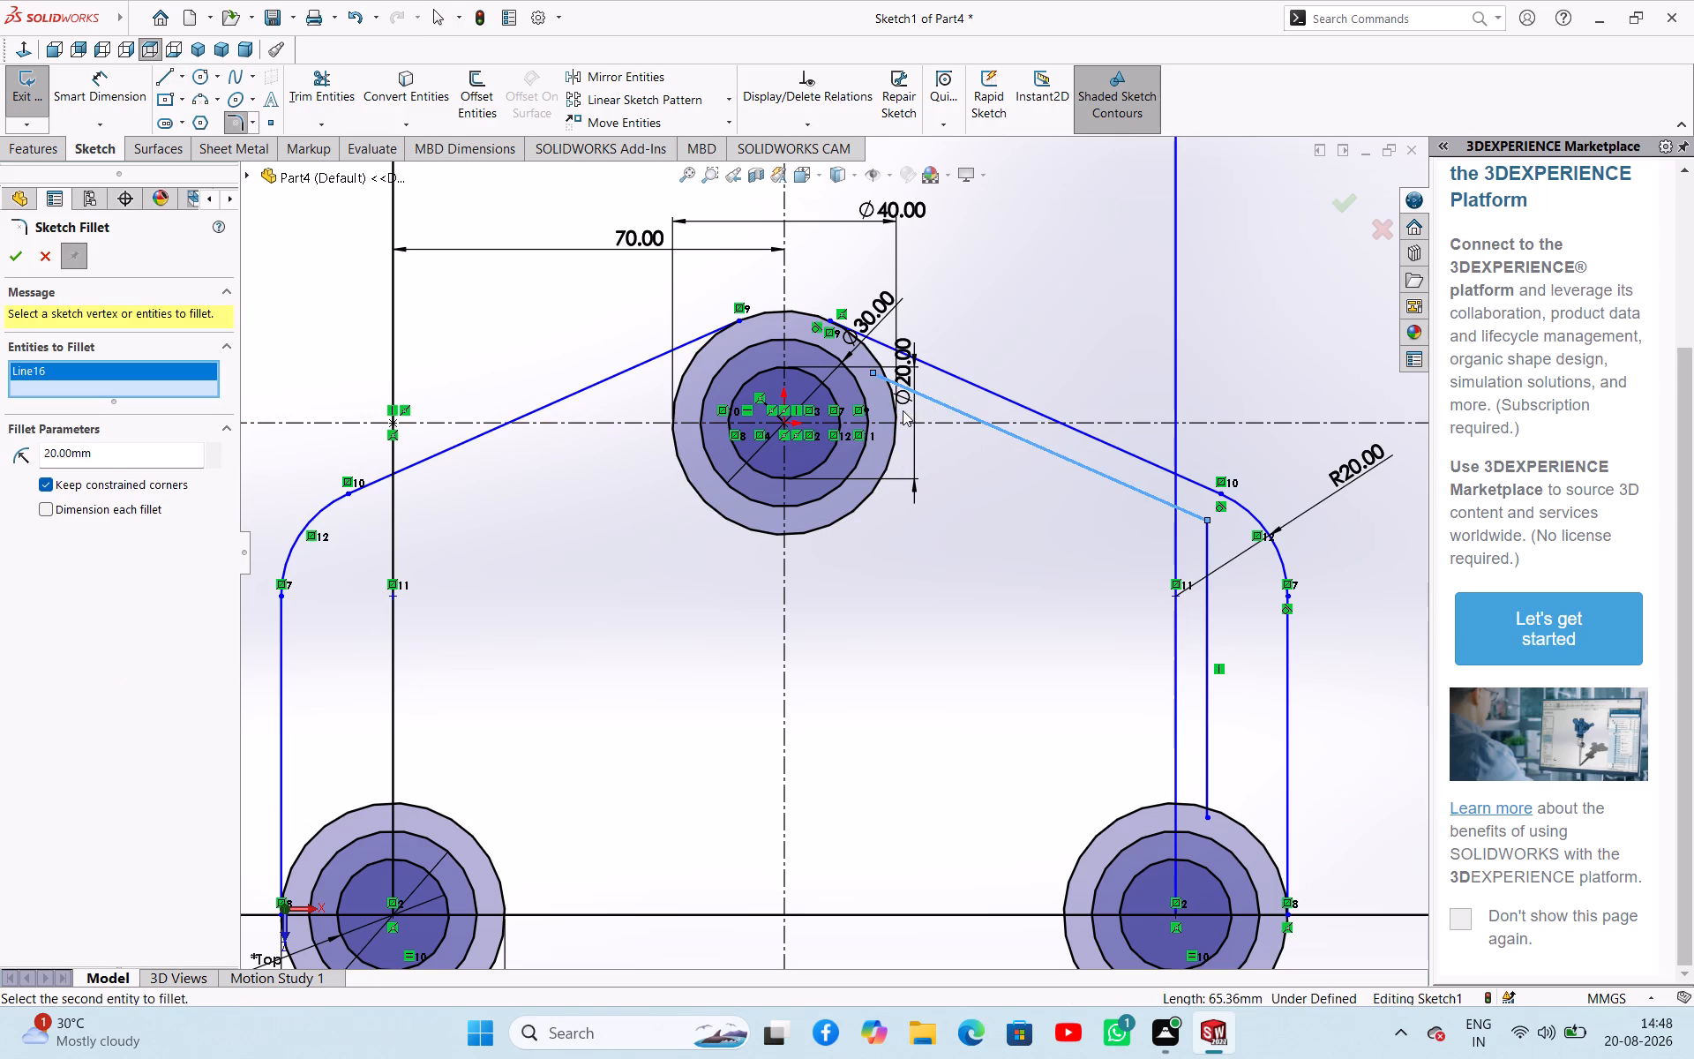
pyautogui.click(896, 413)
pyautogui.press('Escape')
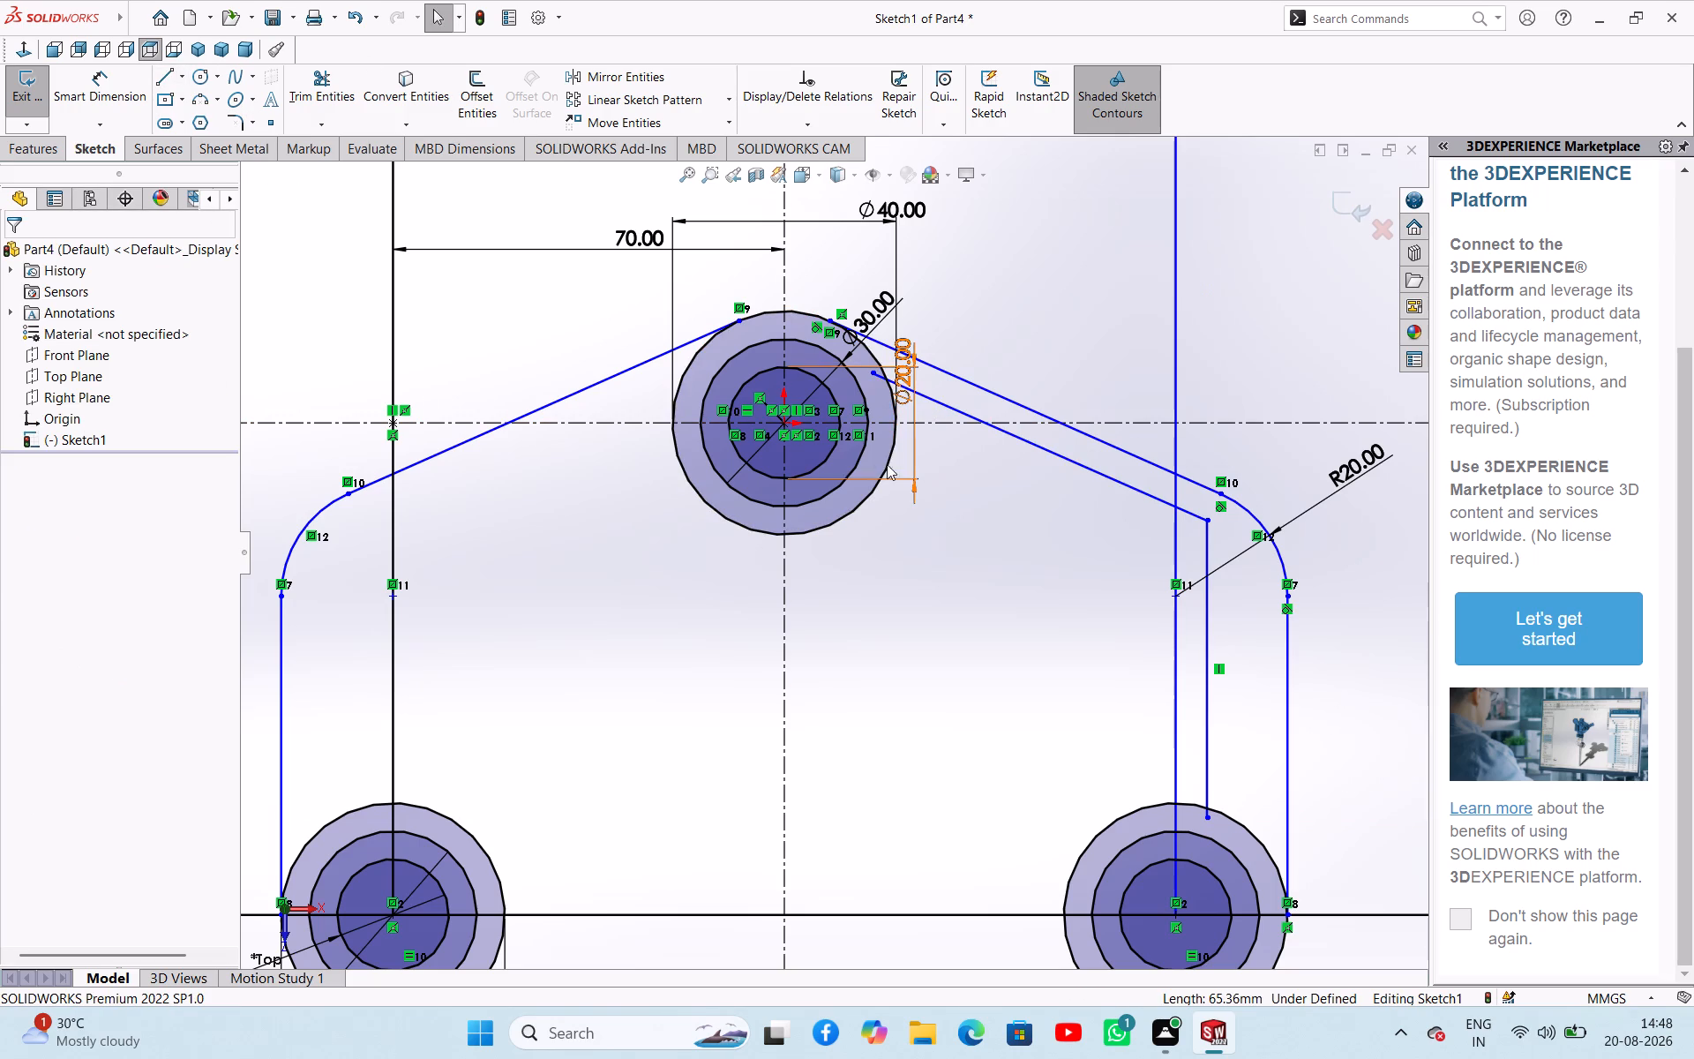
# Sketch a three-point arc of about 11 mm radius from the upper 40 mm circle to the inner sloping line.
pyautogui.click(206, 99)
pyautogui.scroll(-2, 911, 403)
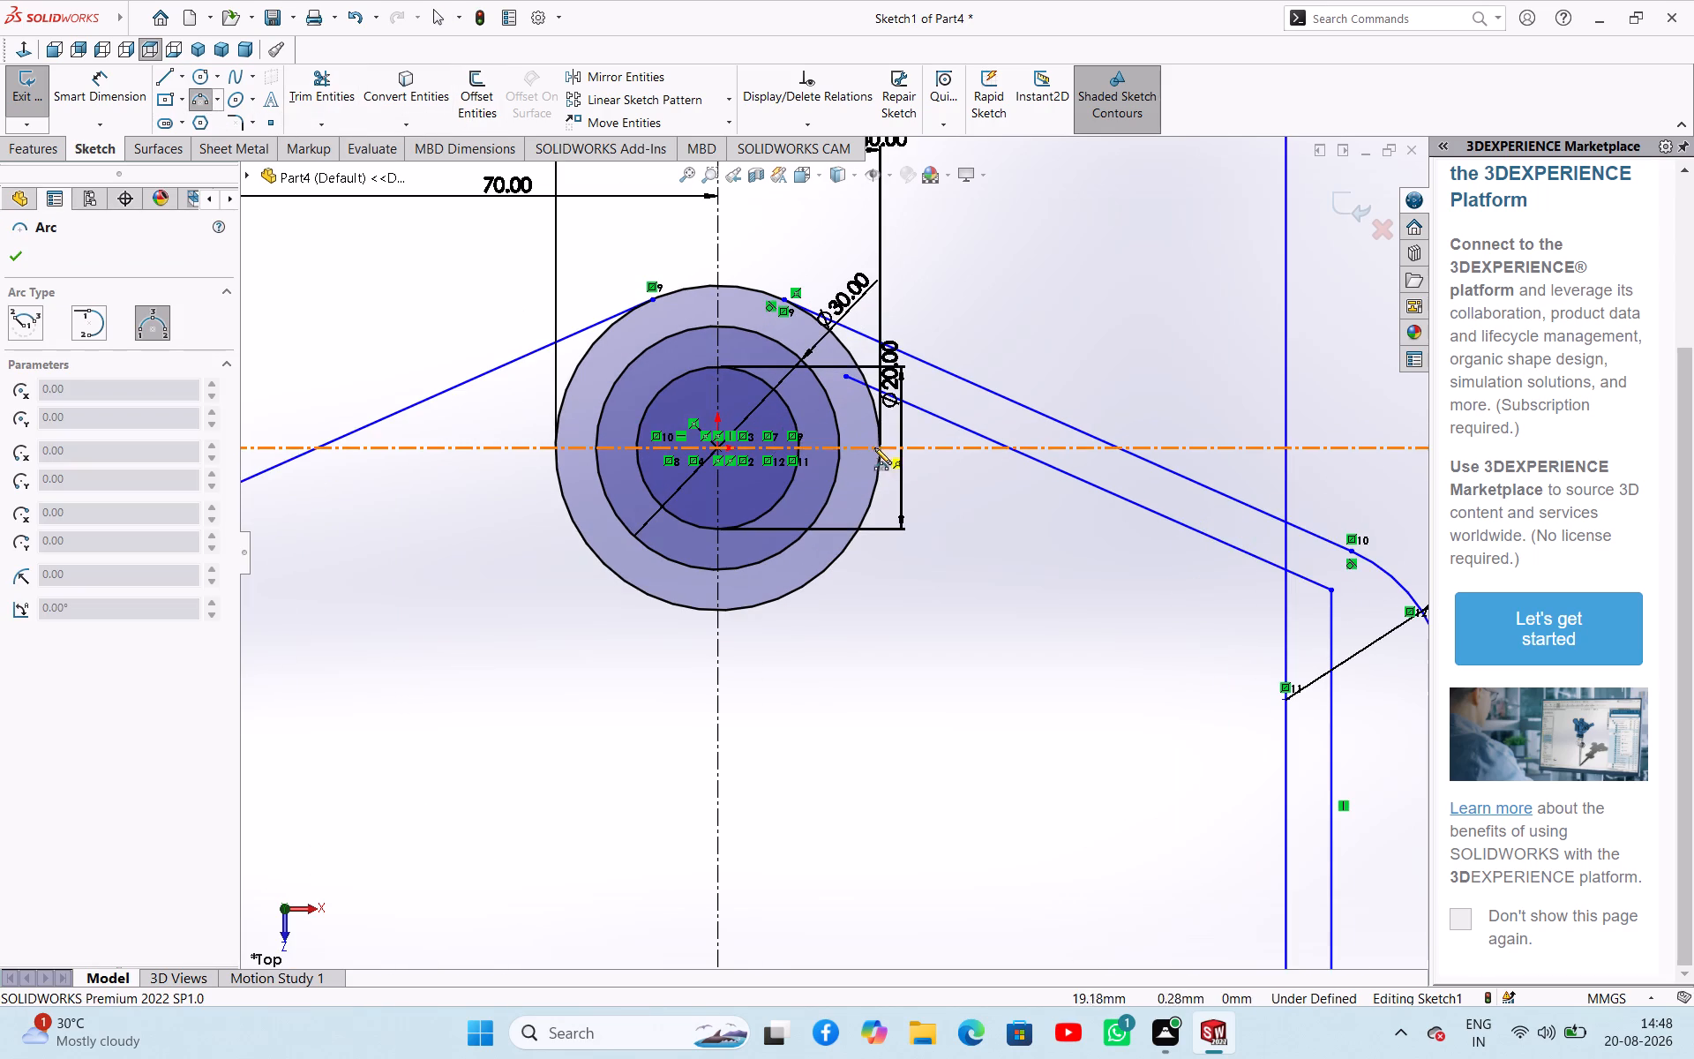
pyautogui.click(879, 459)
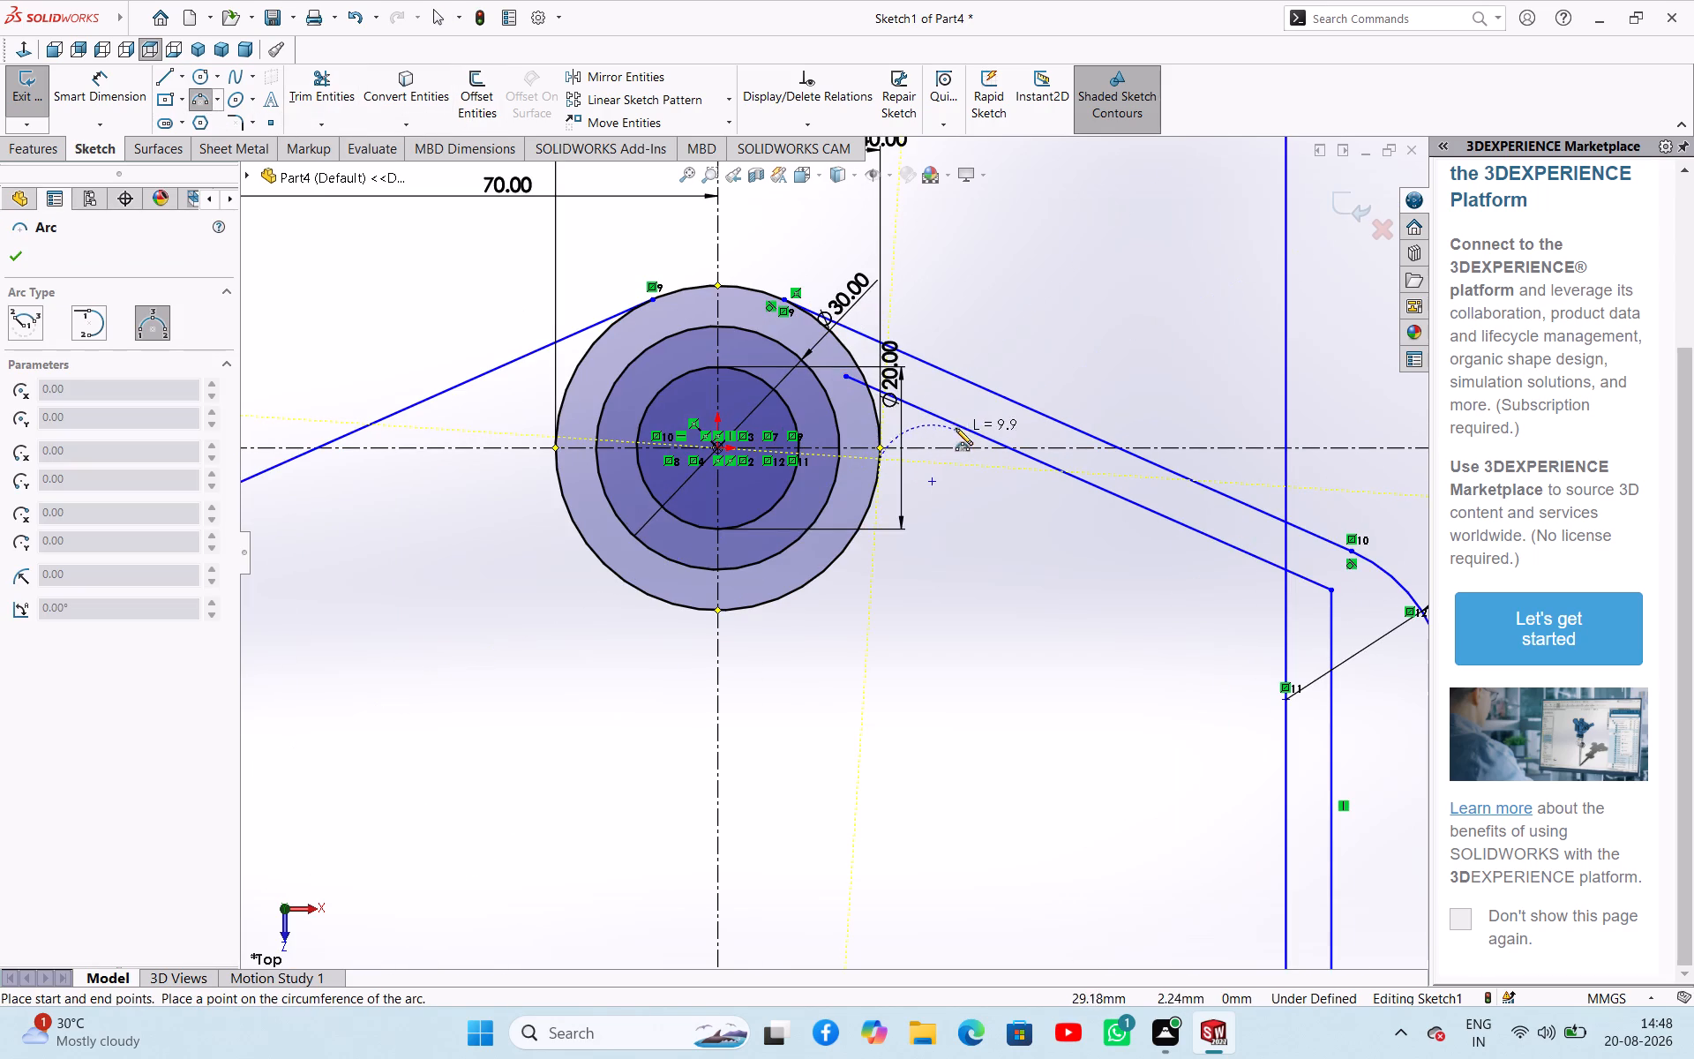
pyautogui.click(964, 425)
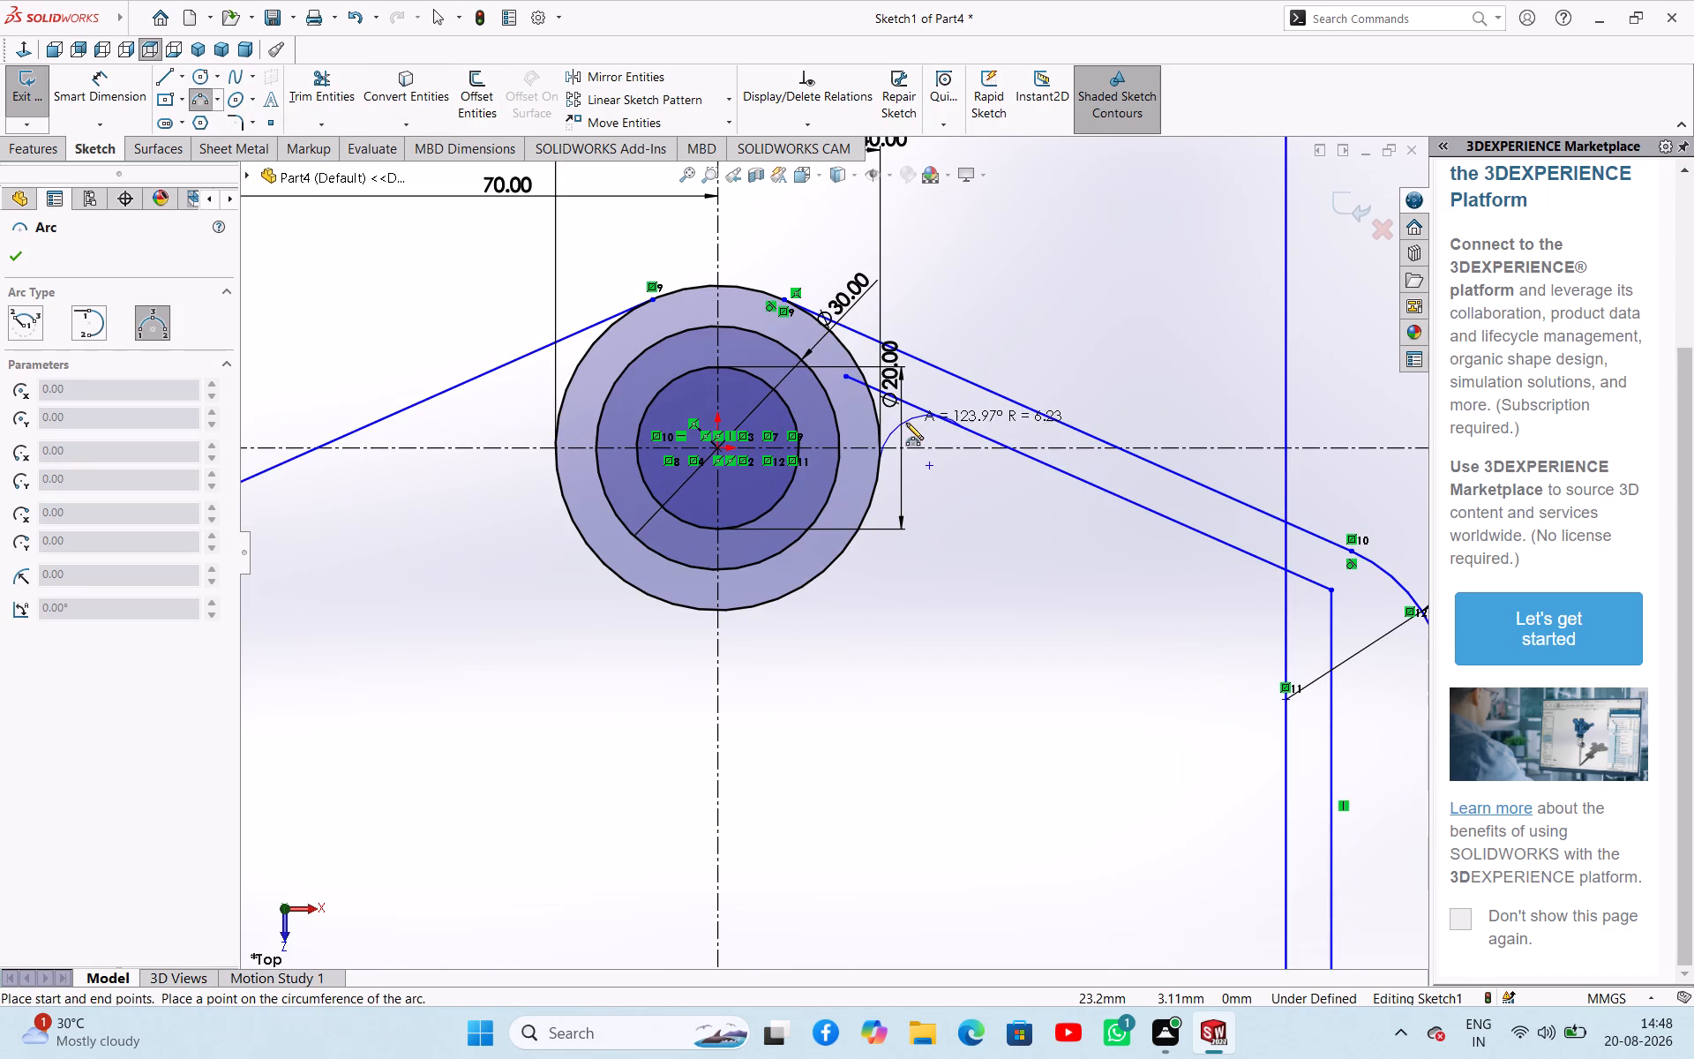
pyautogui.click(915, 433)
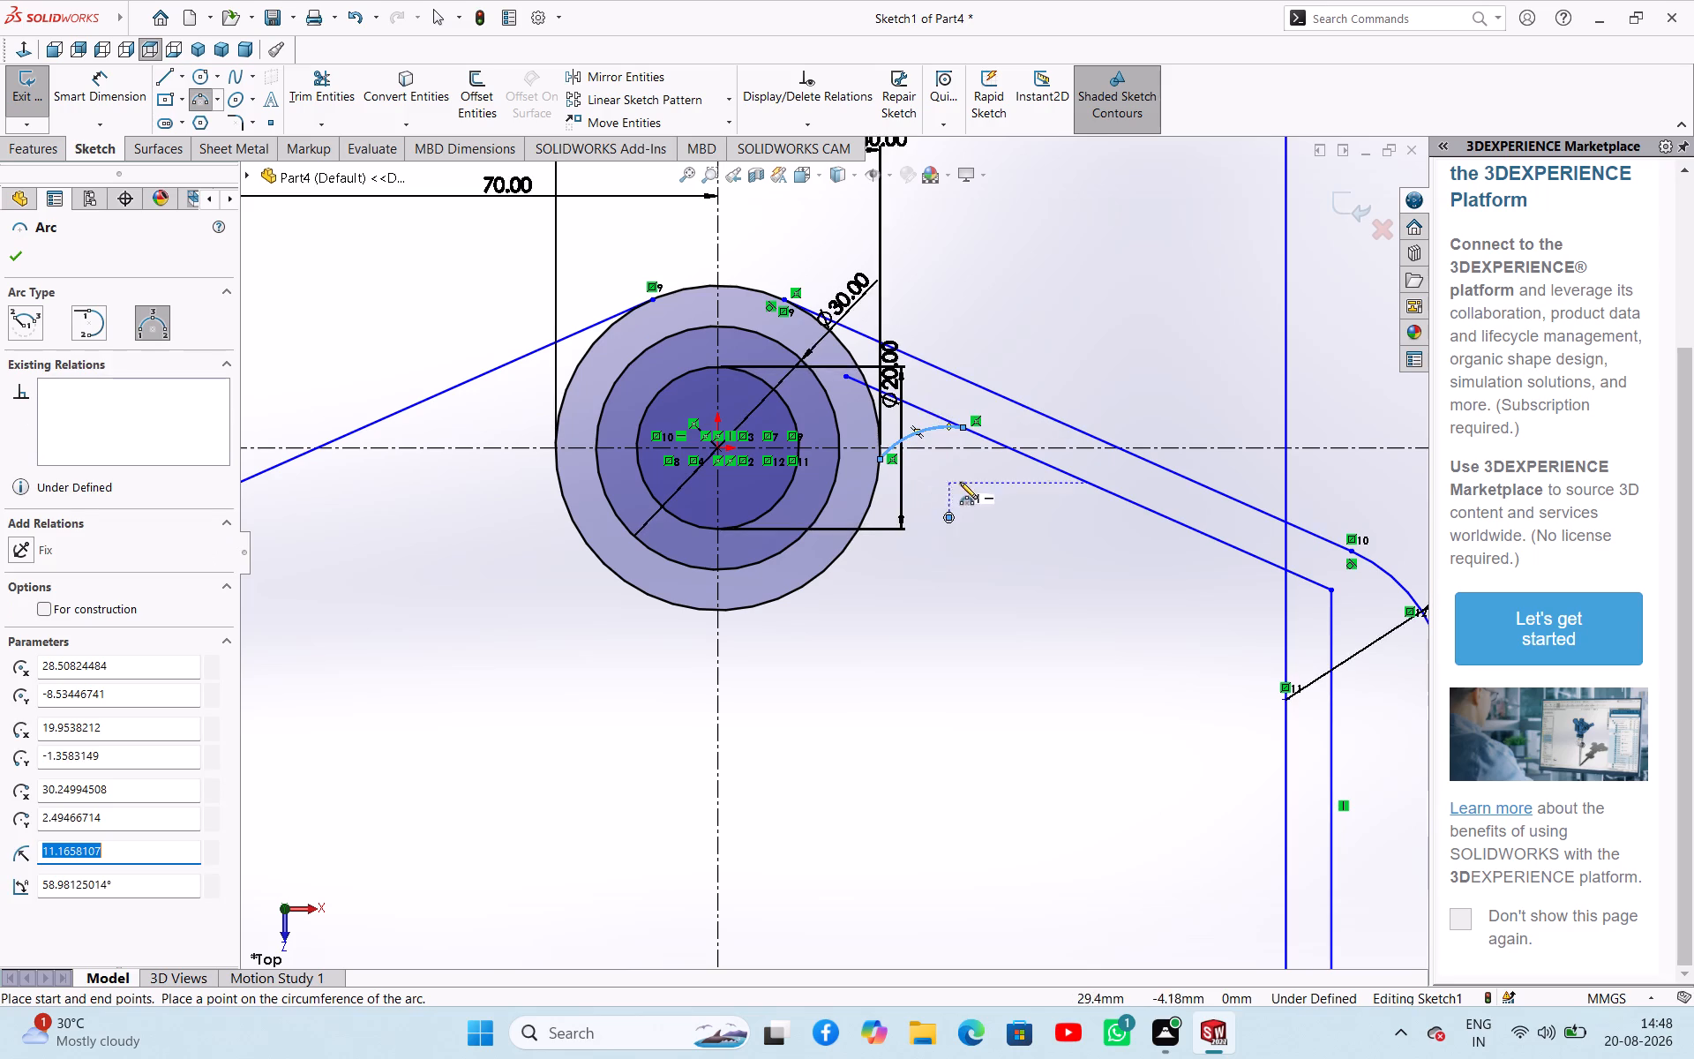
pyautogui.scroll(3, 1020, 502)
pyautogui.scroll(-2, 1089, 547)
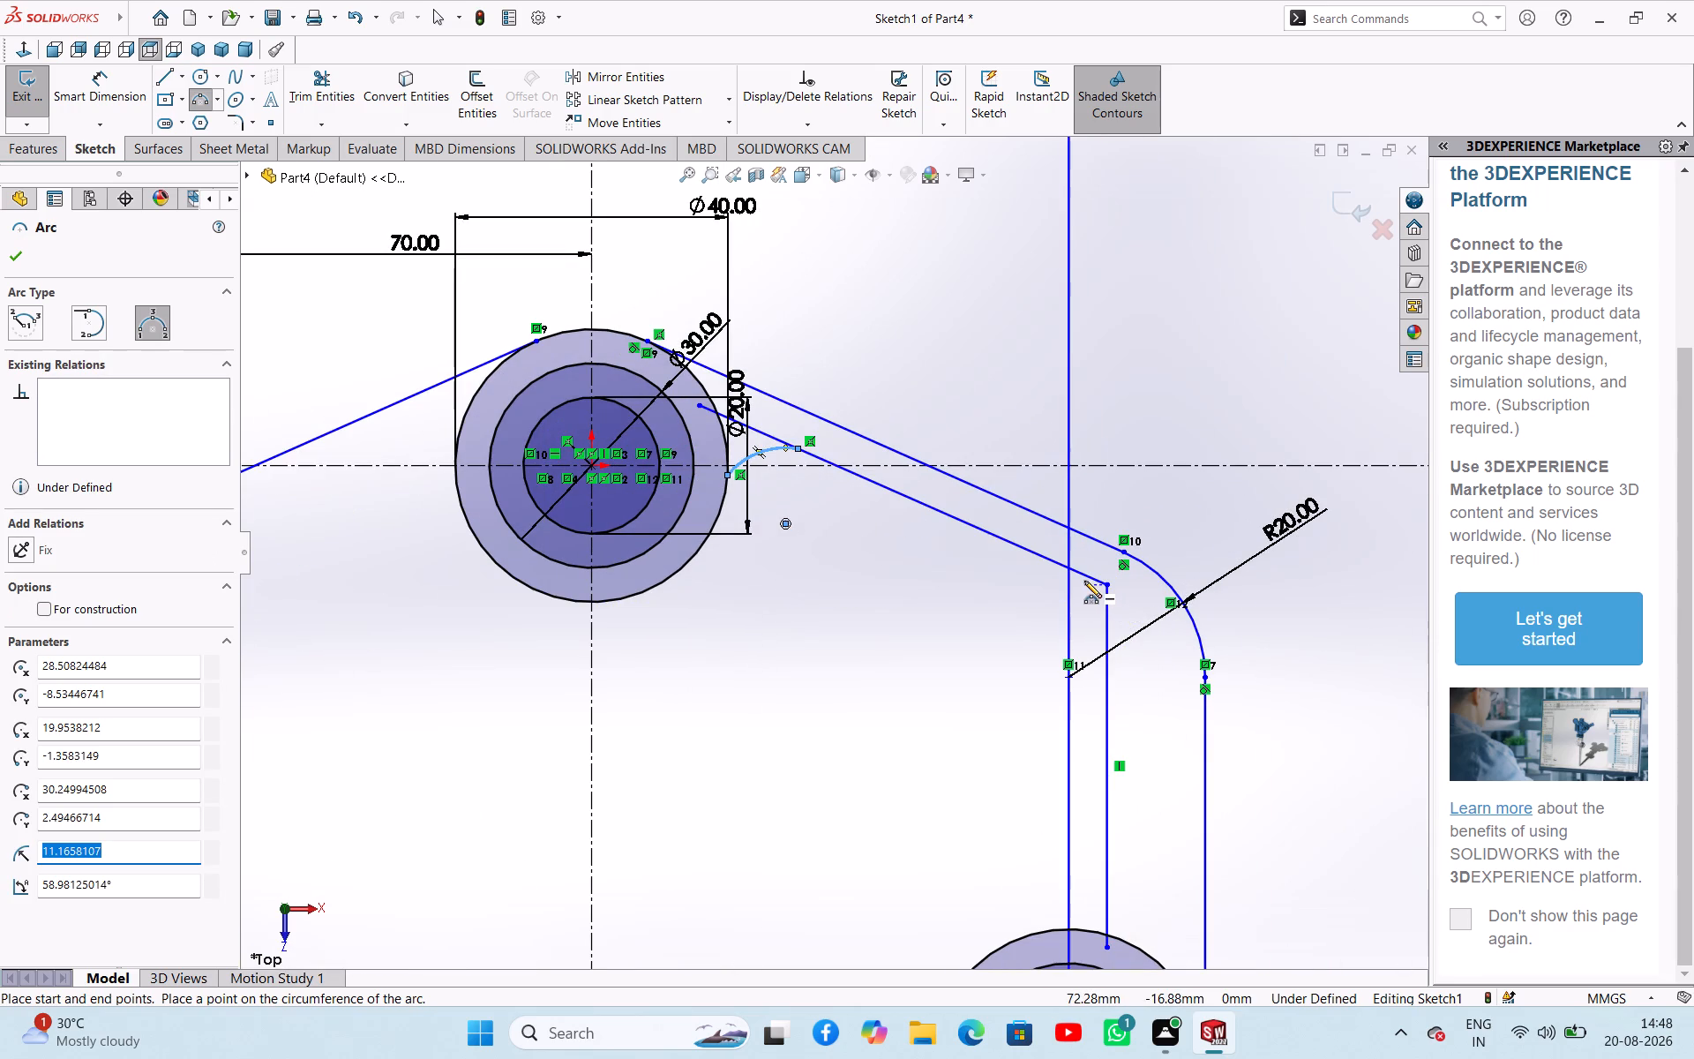
pyautogui.press('Escape')
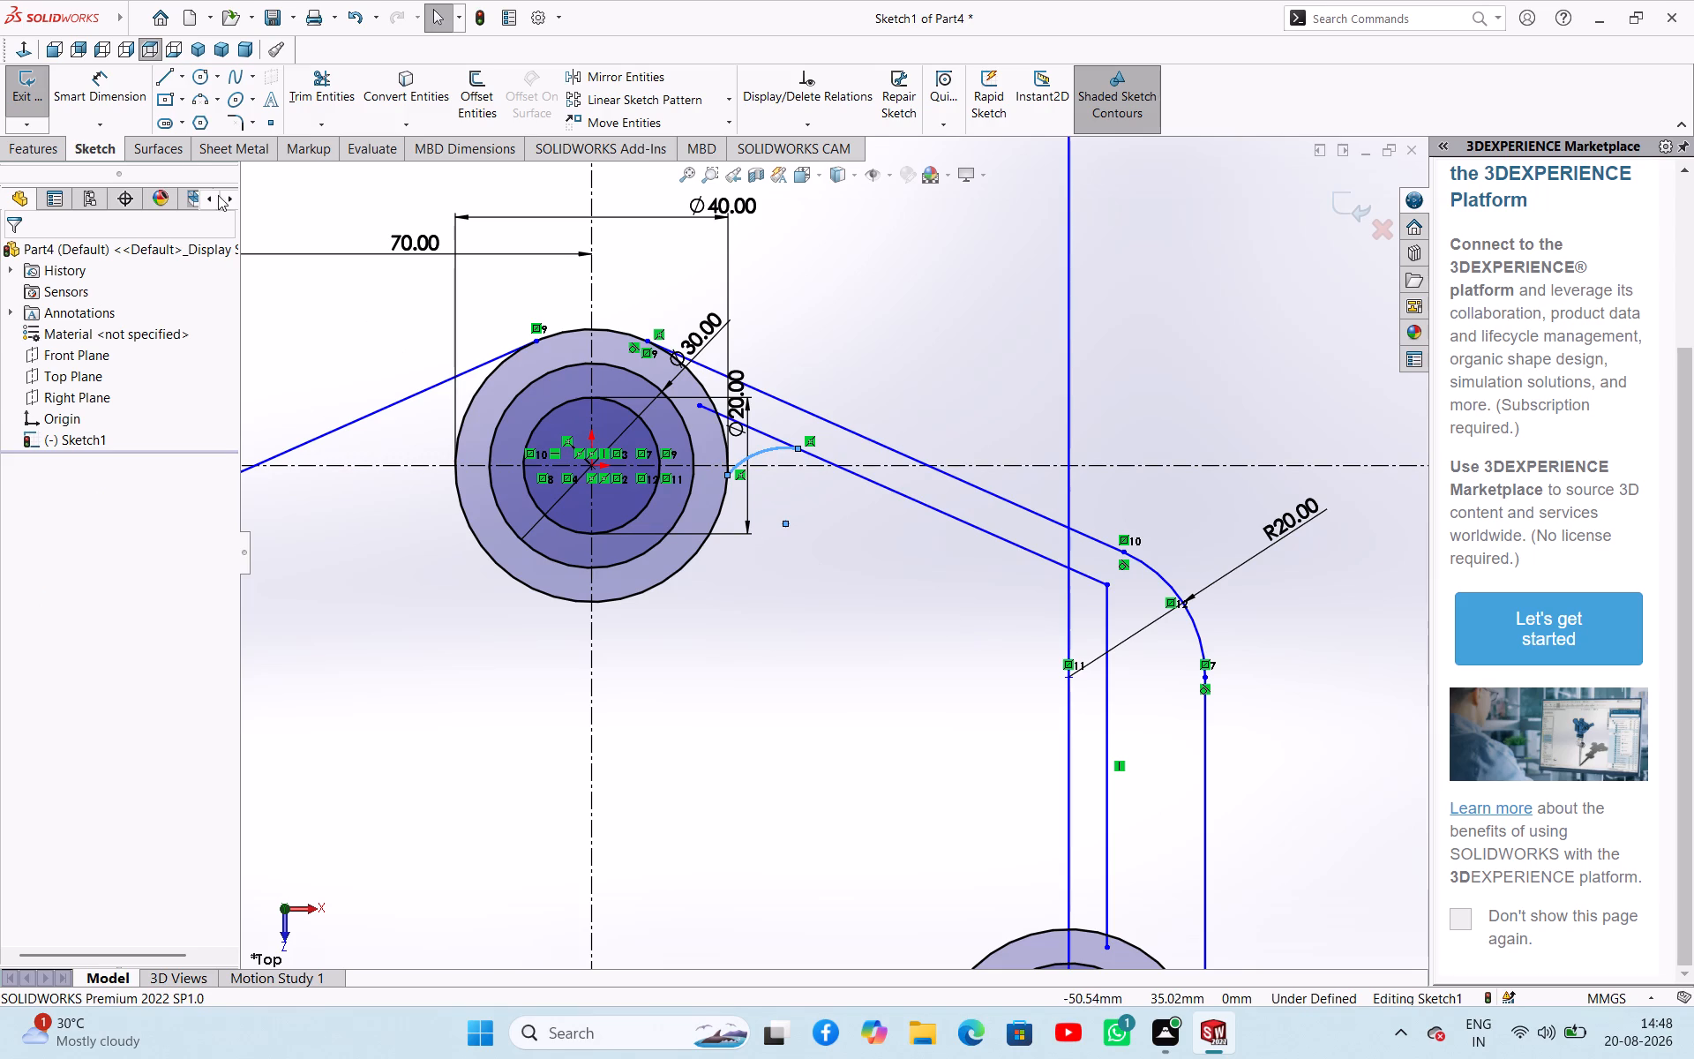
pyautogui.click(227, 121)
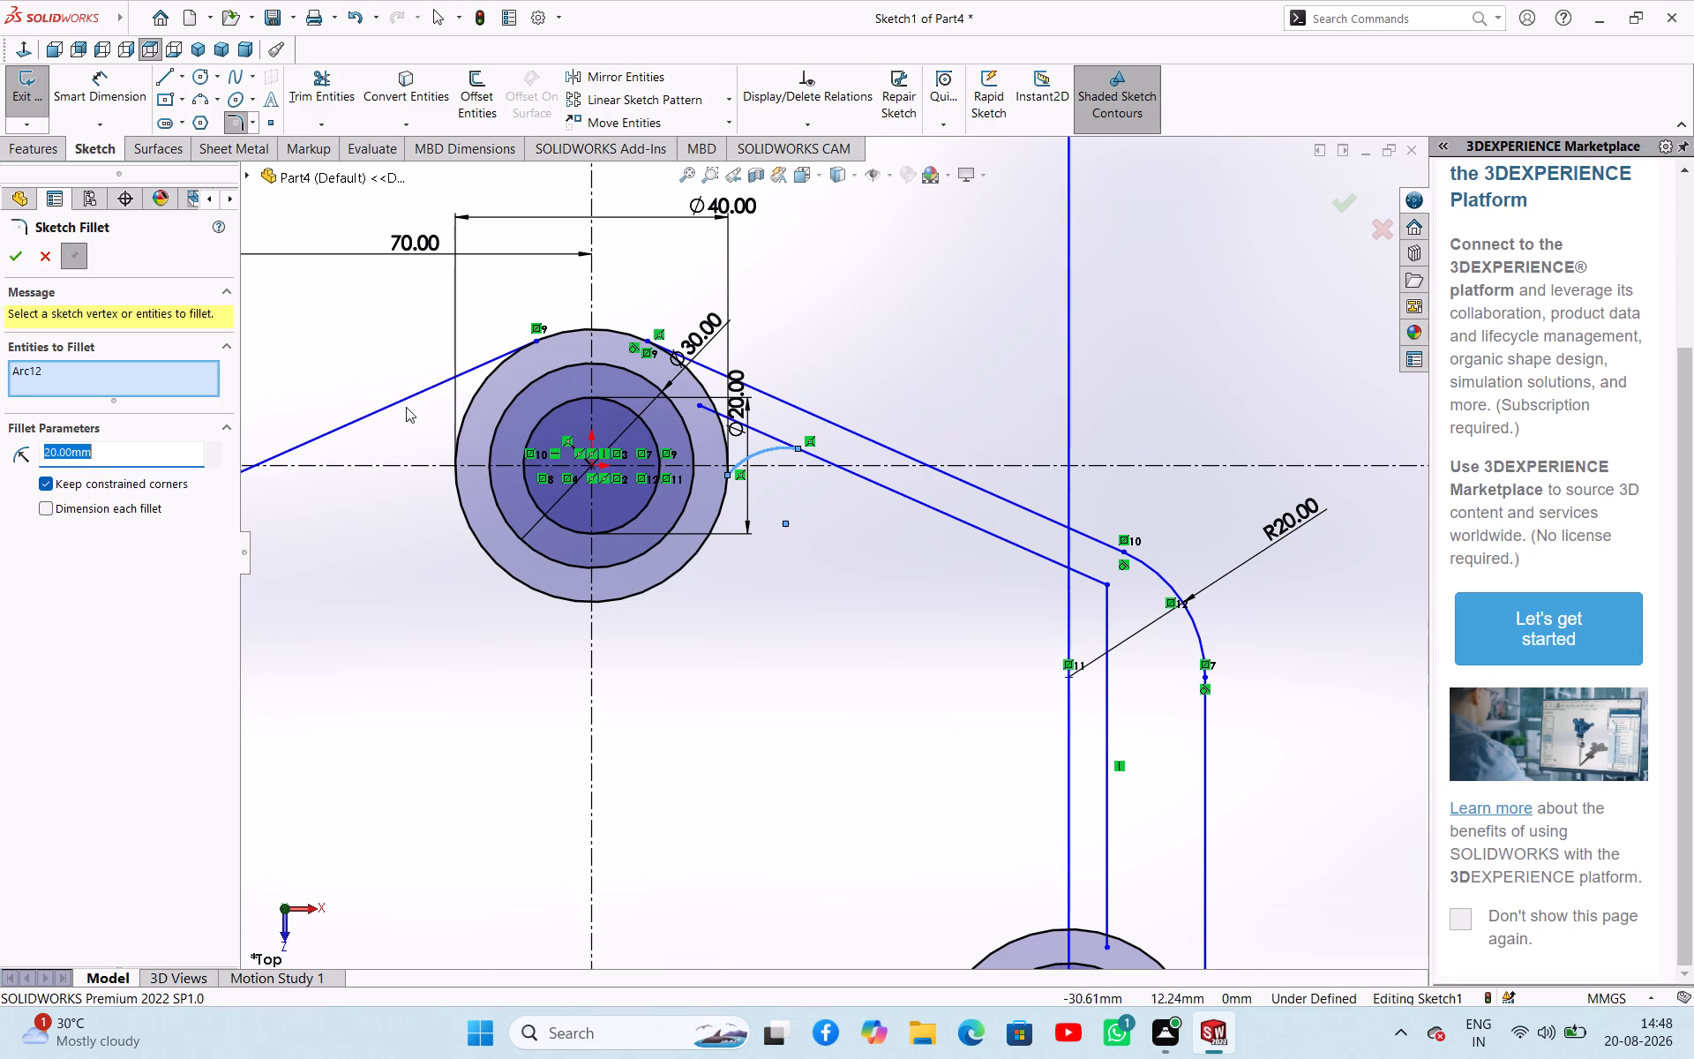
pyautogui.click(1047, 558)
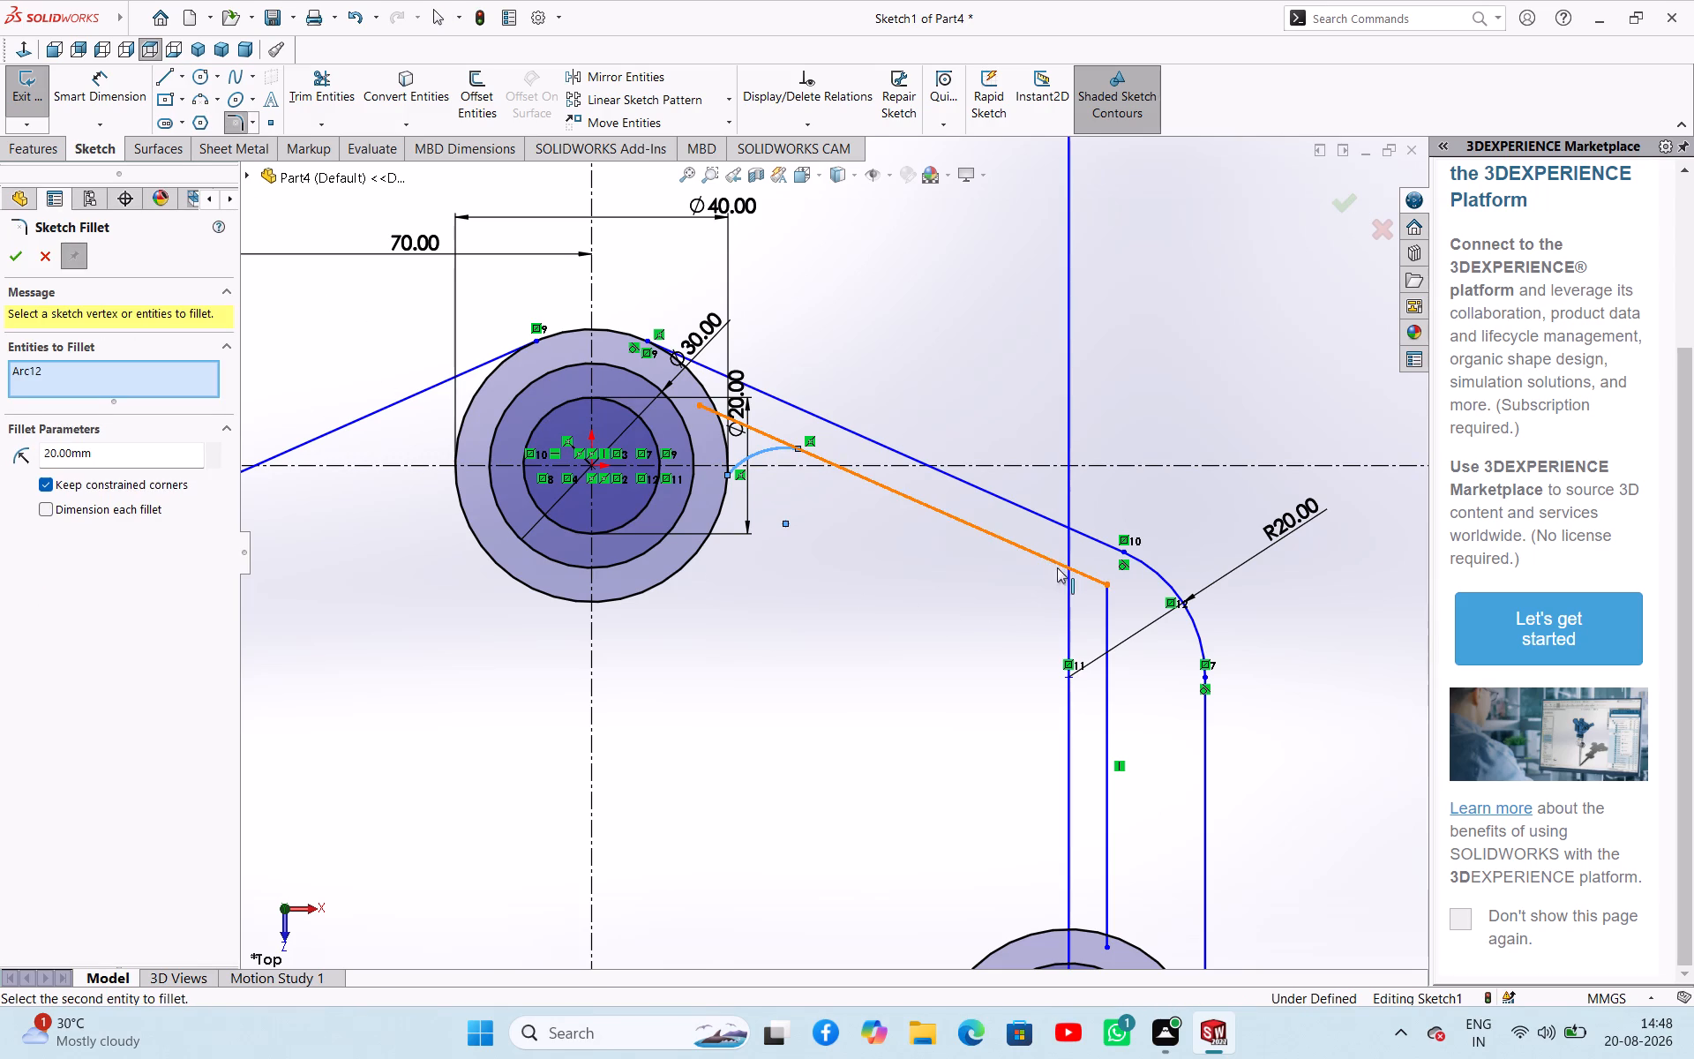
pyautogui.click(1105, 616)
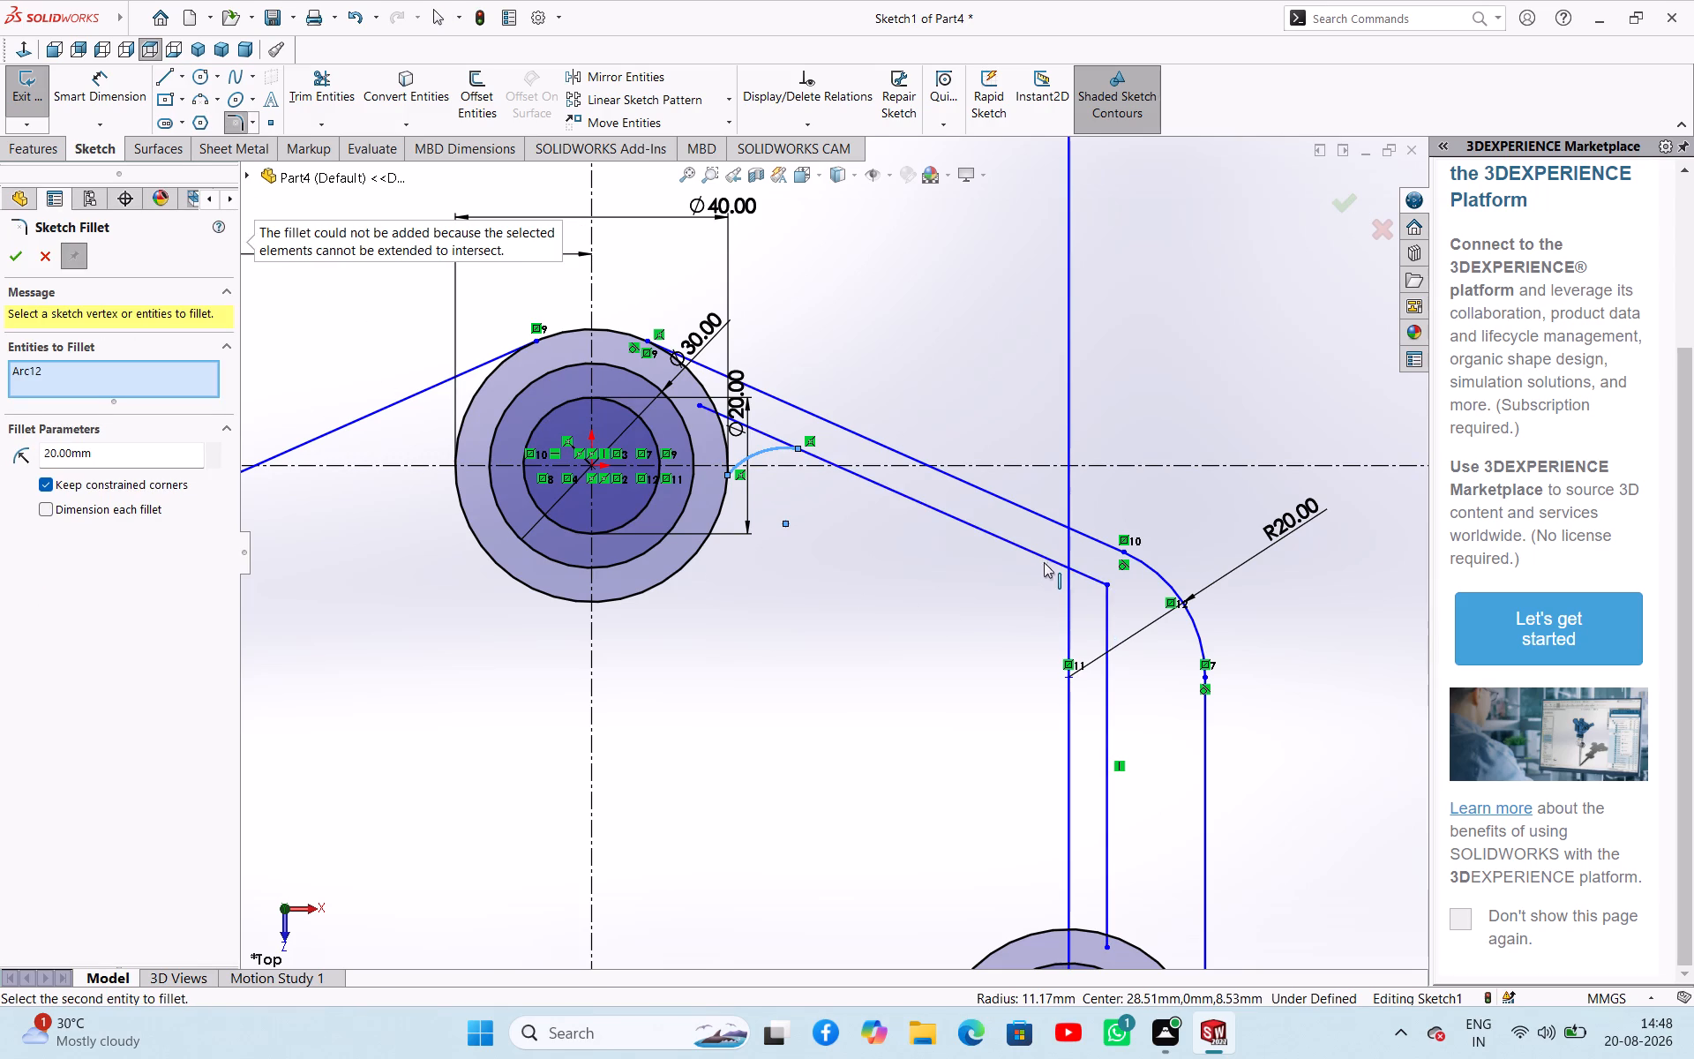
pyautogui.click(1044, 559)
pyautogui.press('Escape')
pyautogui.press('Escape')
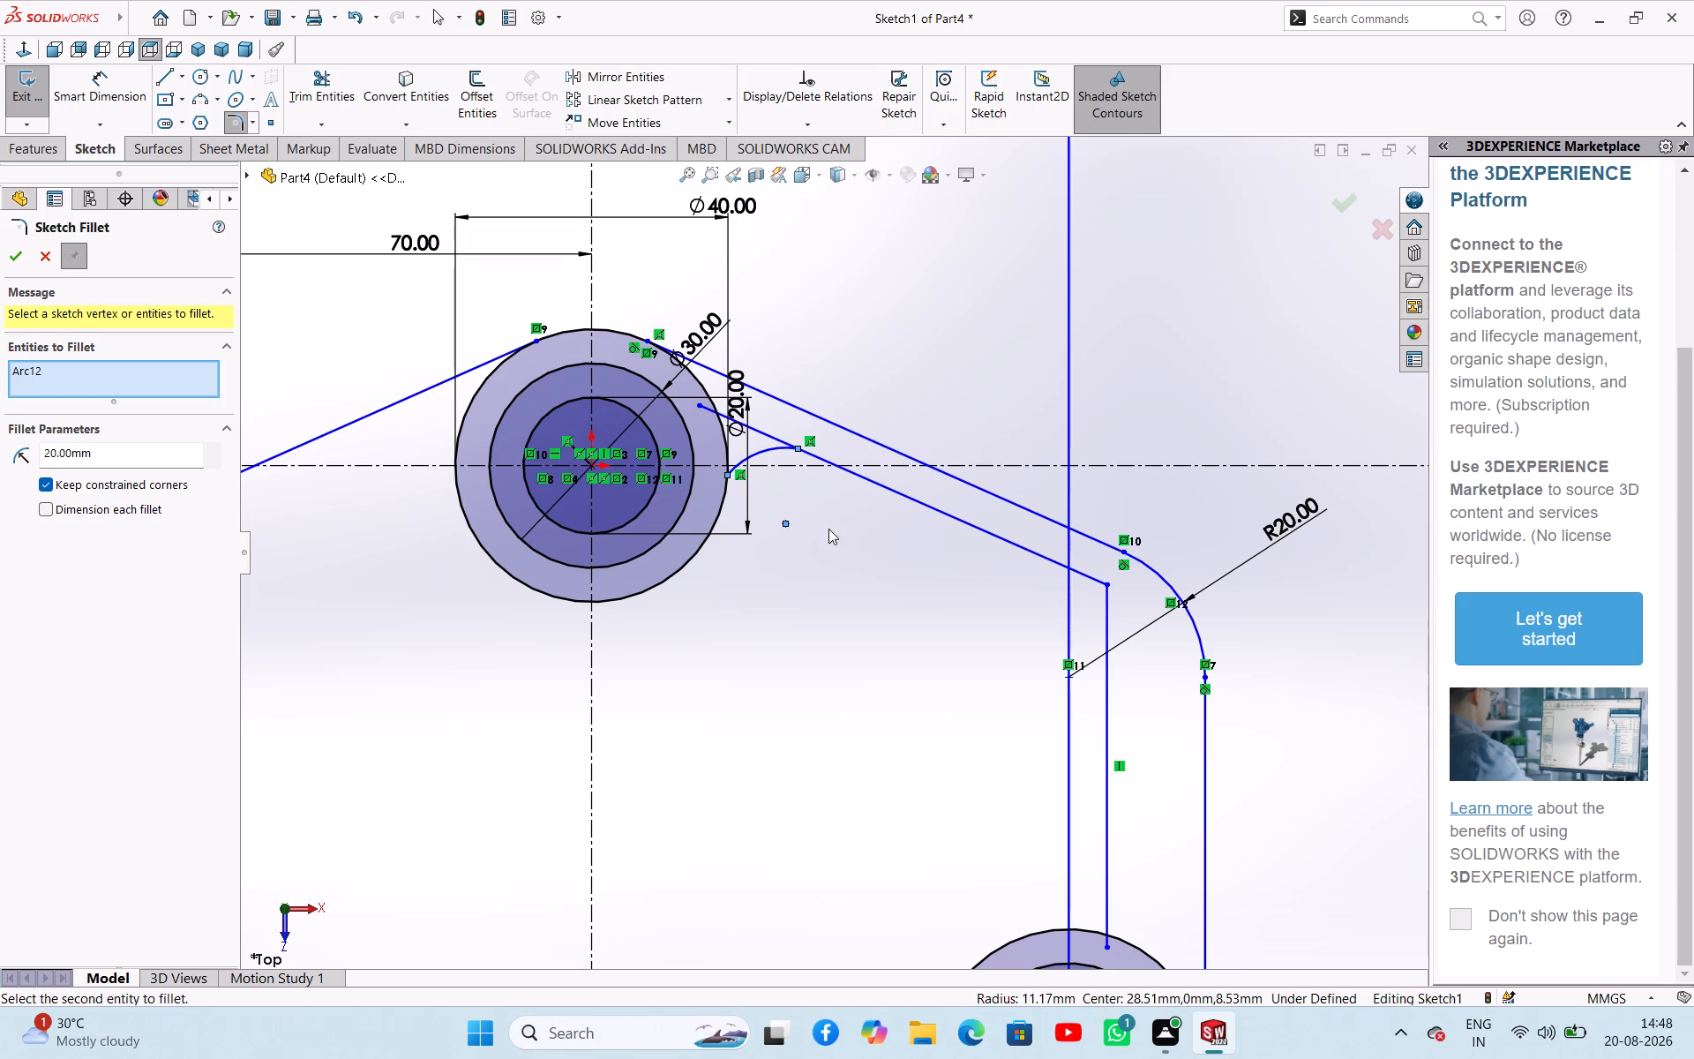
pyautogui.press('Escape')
# Fillet the corner between the inner sloping line and the inner vertical line with a 20 mm radius.
pyautogui.click(234, 117)
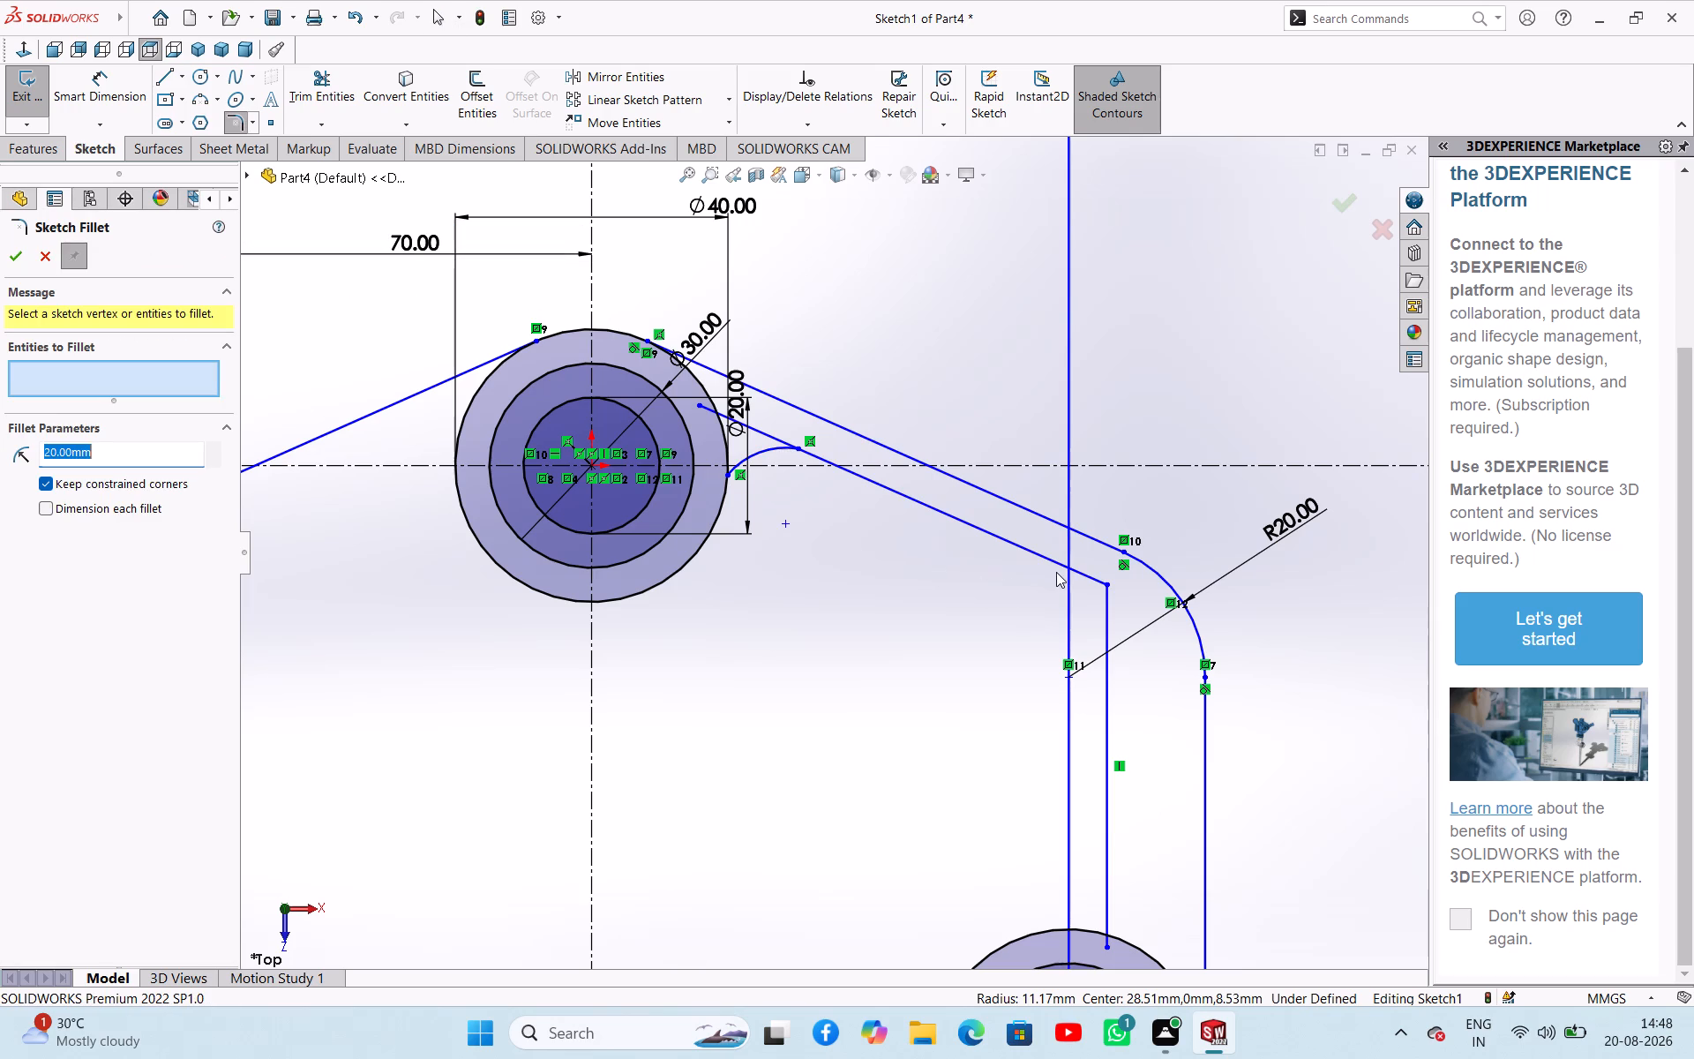
pyautogui.click(1053, 560)
pyautogui.click(1105, 610)
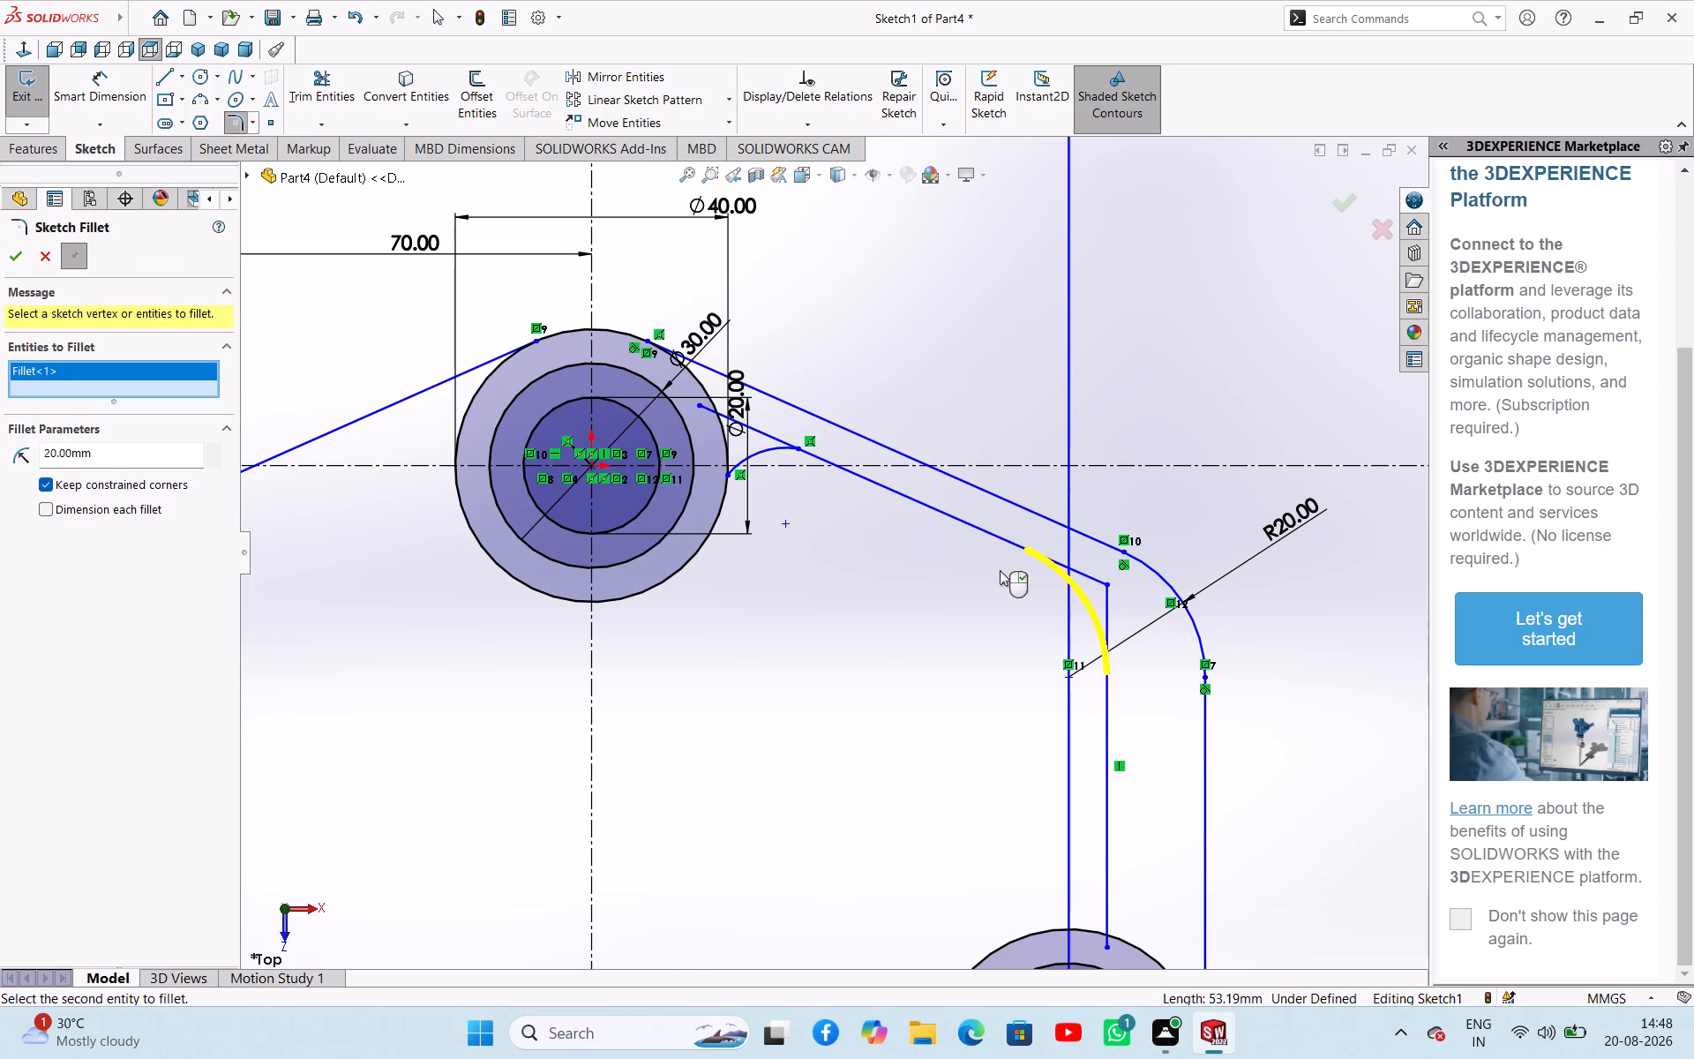
pyautogui.click(25, 250)
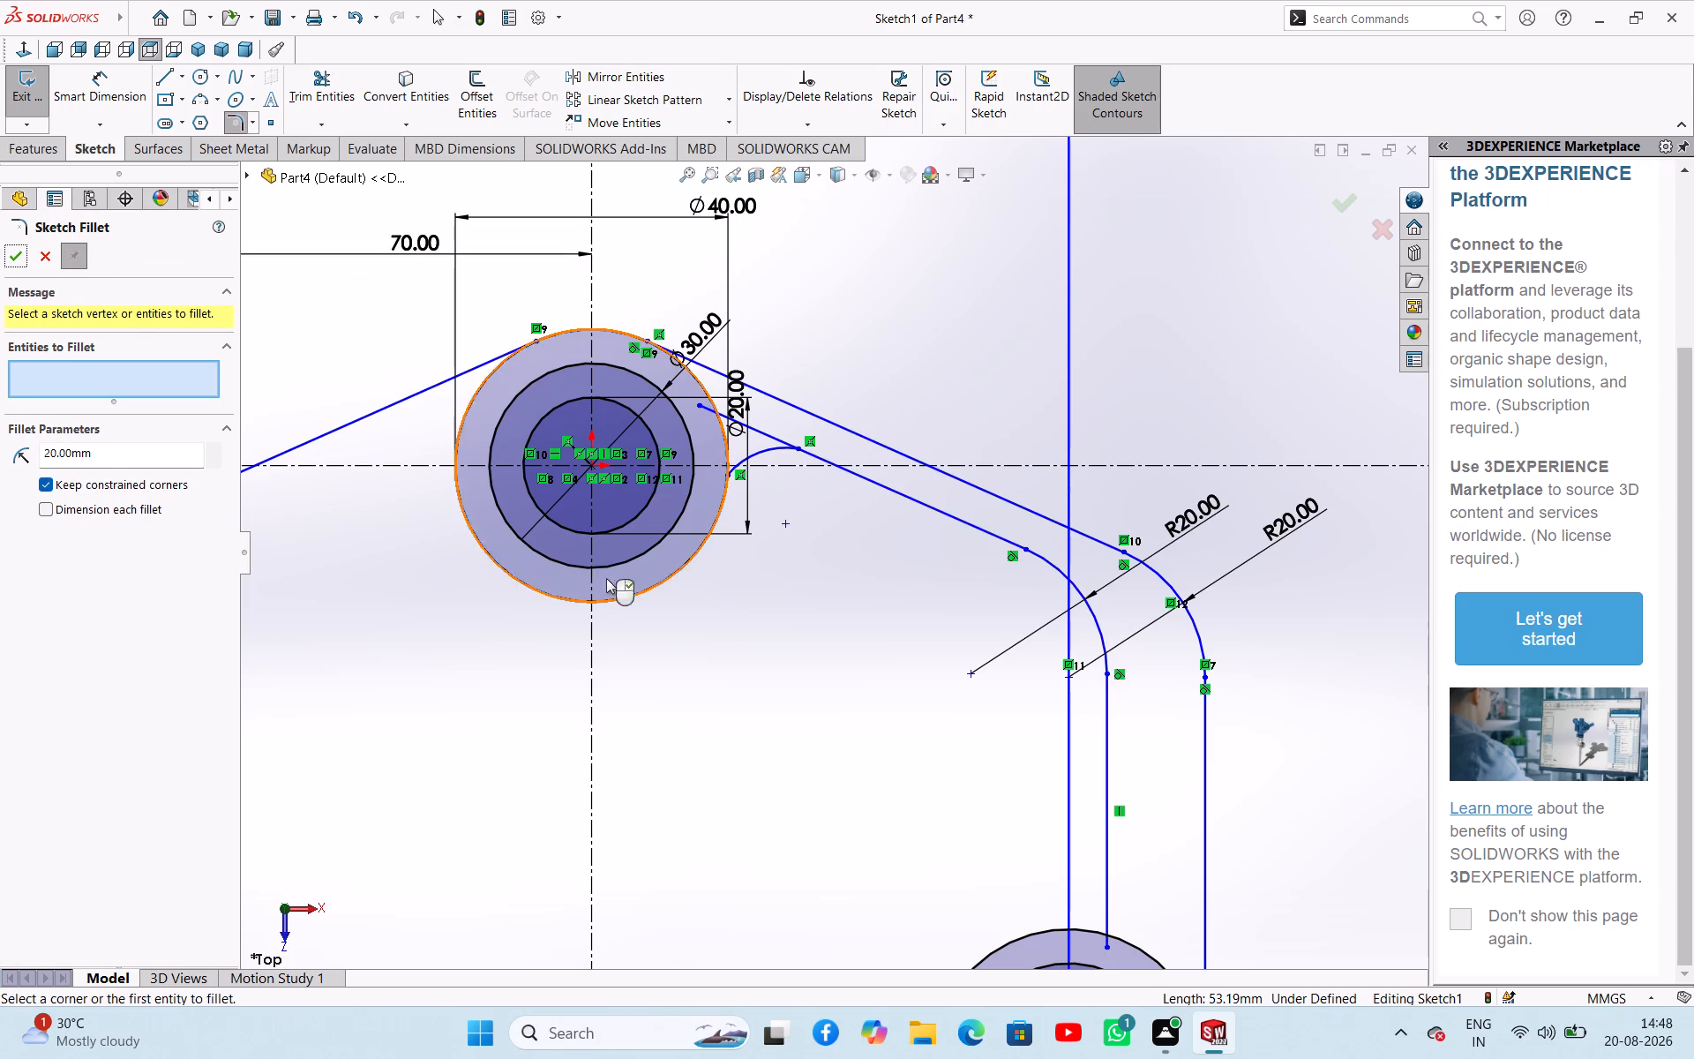
pyautogui.click(779, 670)
pyautogui.scroll(3, 1087, 687)
pyautogui.scroll(-1, 1046, 680)
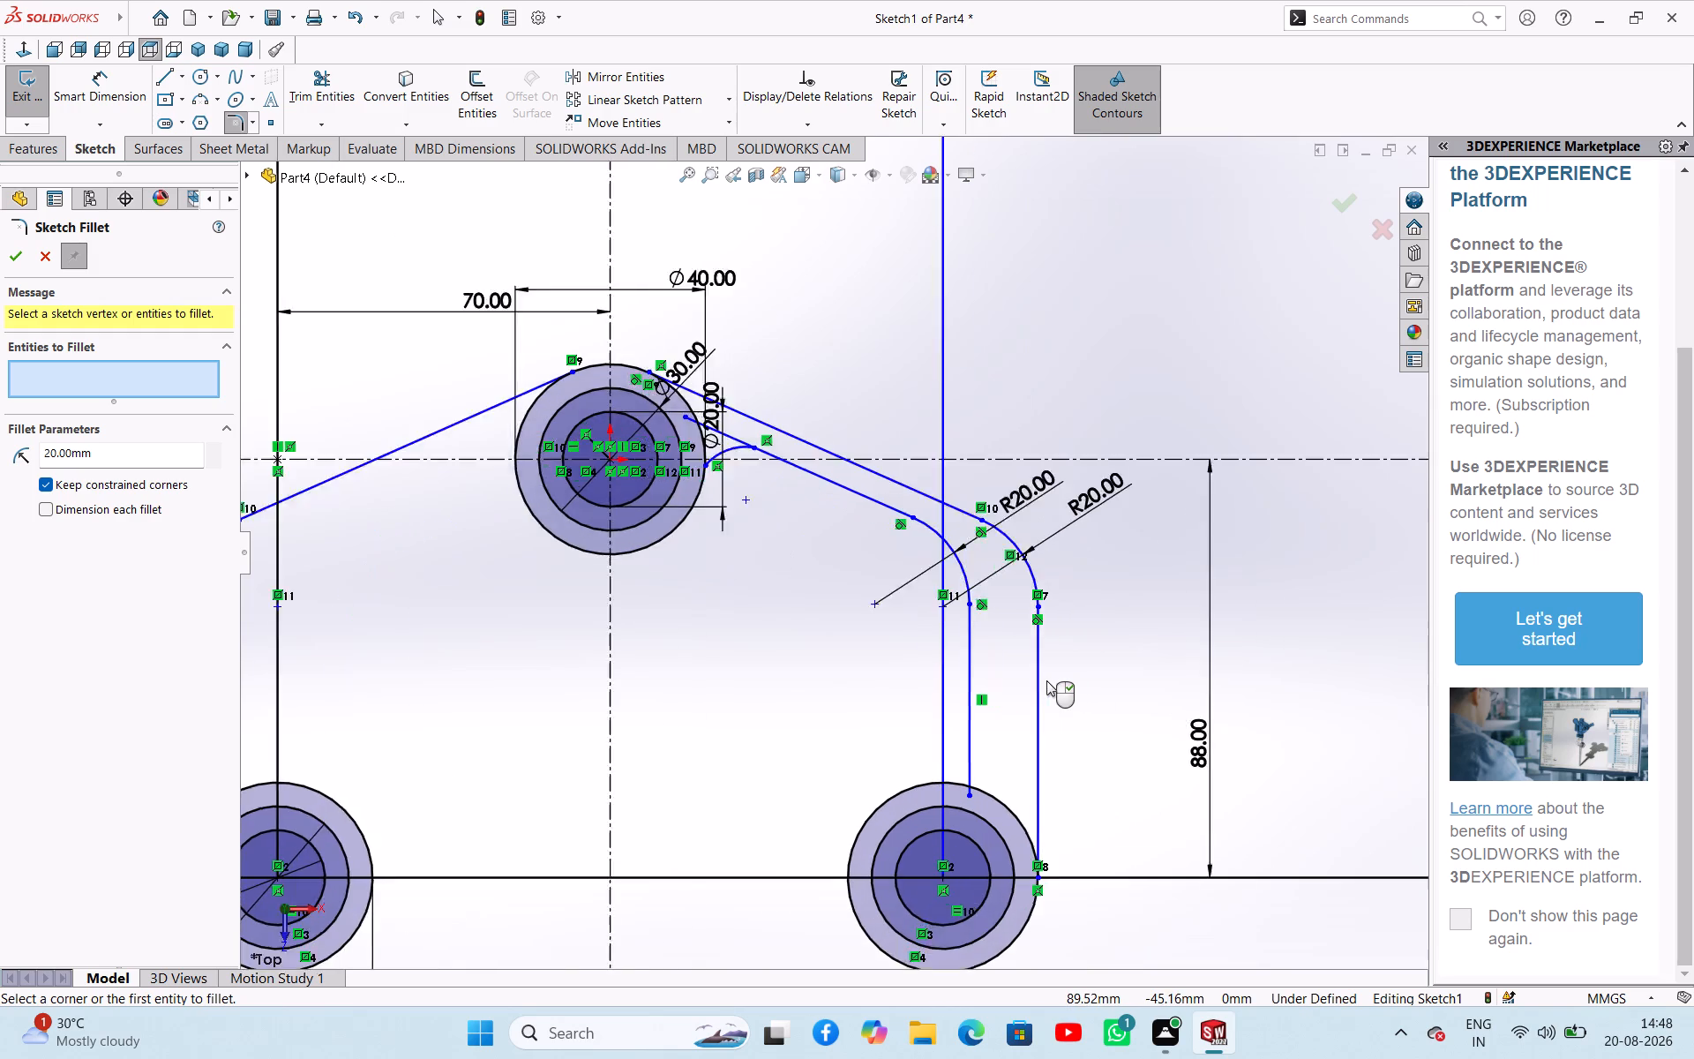
pyautogui.scroll(-1, 1046, 680)
pyautogui.scroll(1, 1041, 681)
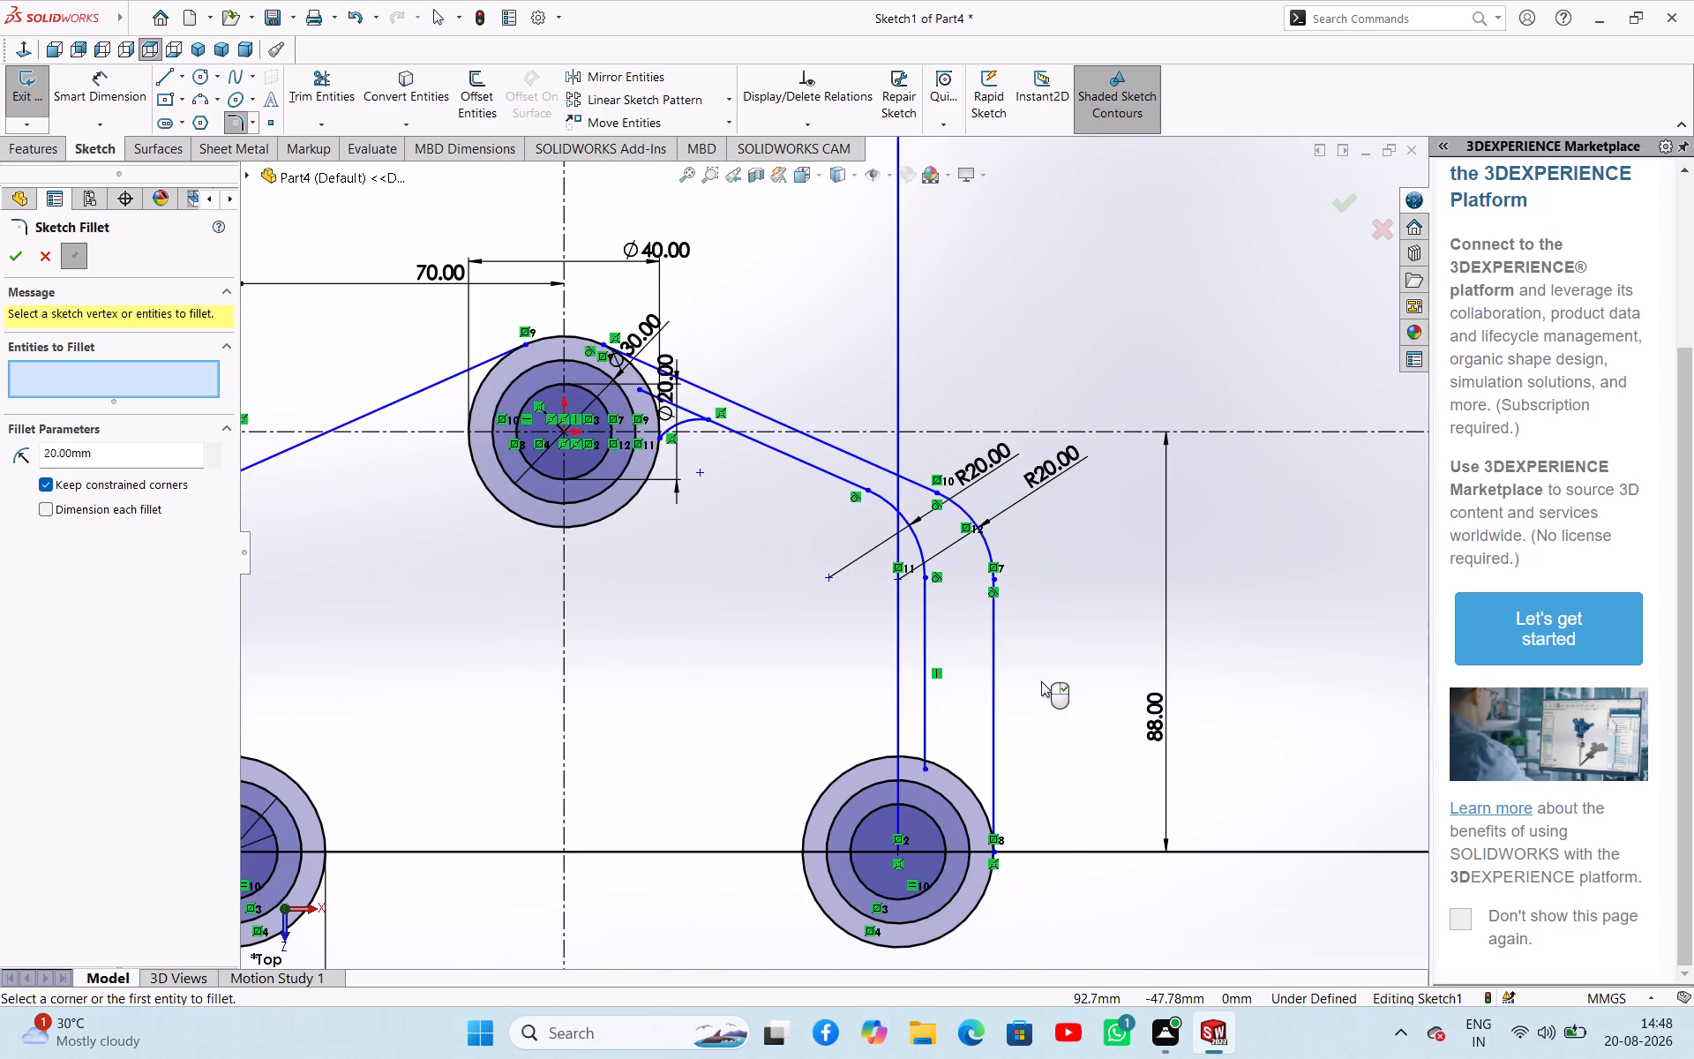
pyautogui.press('Escape')
pyautogui.press('Escape')
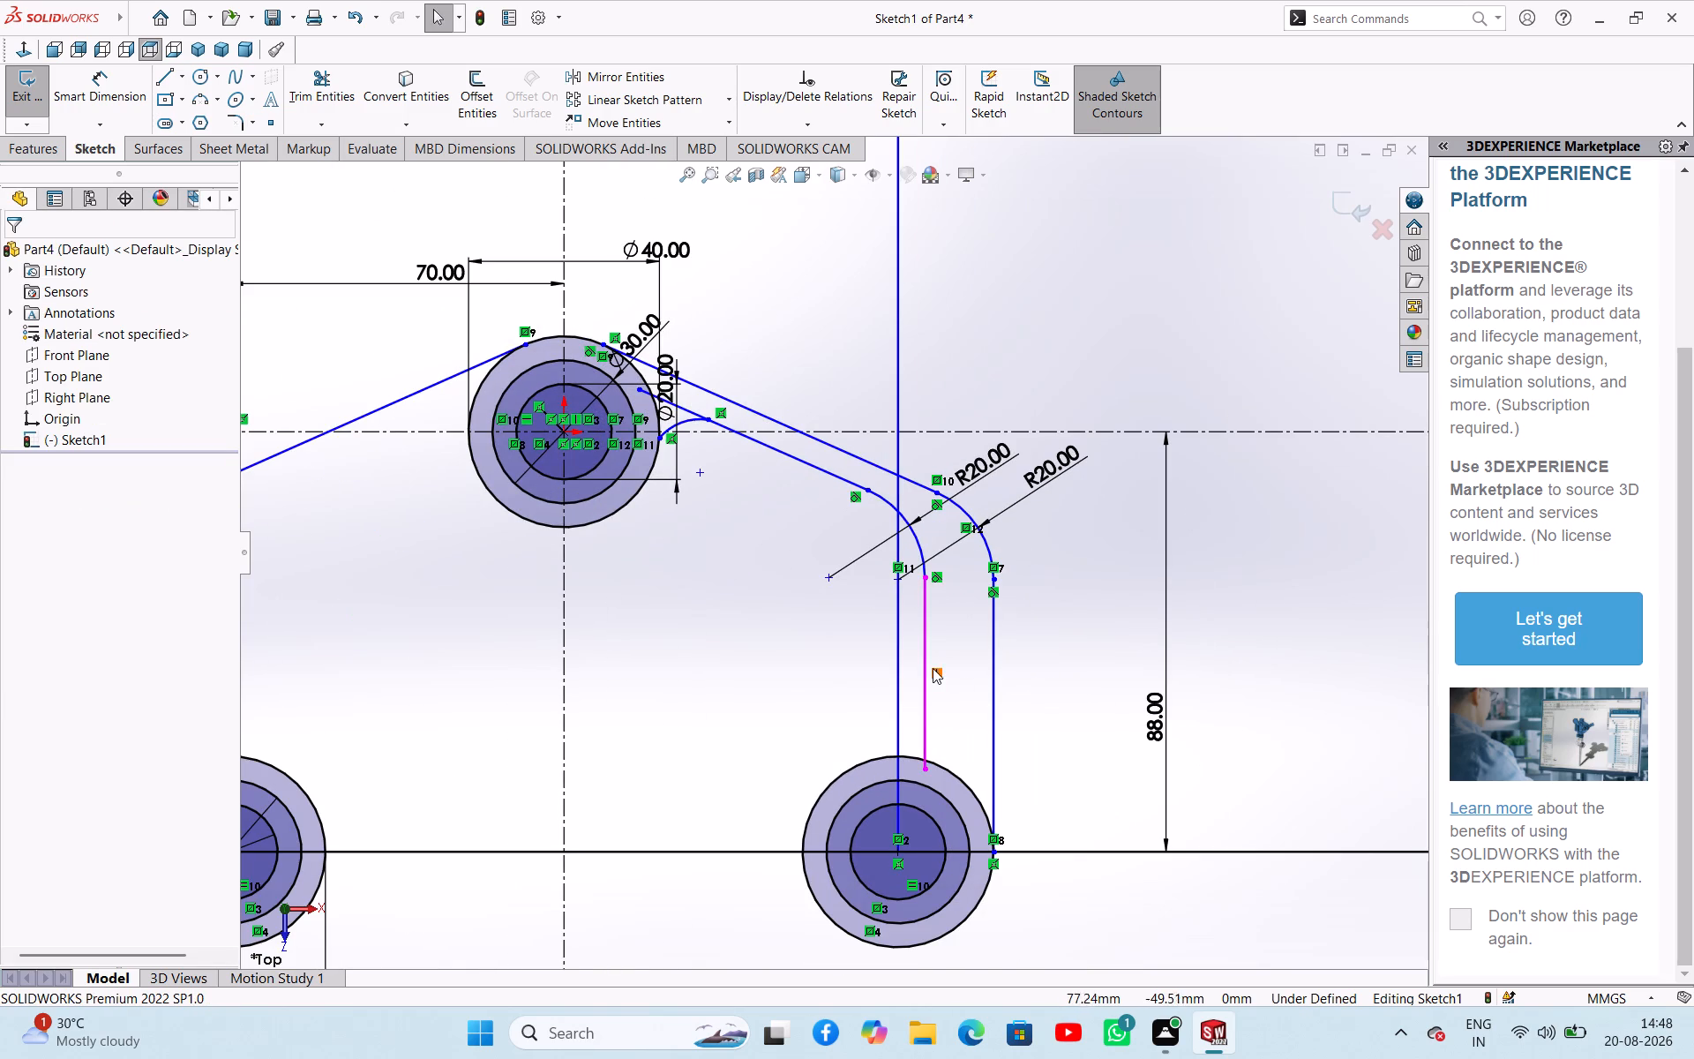
# Move the inner vertical line outward, closer to the outer vertical line, and extend its lower end onto the lower-right 40 mm circle.
pyautogui.moveTo(924, 666); pyautogui.dragTo(950, 683)
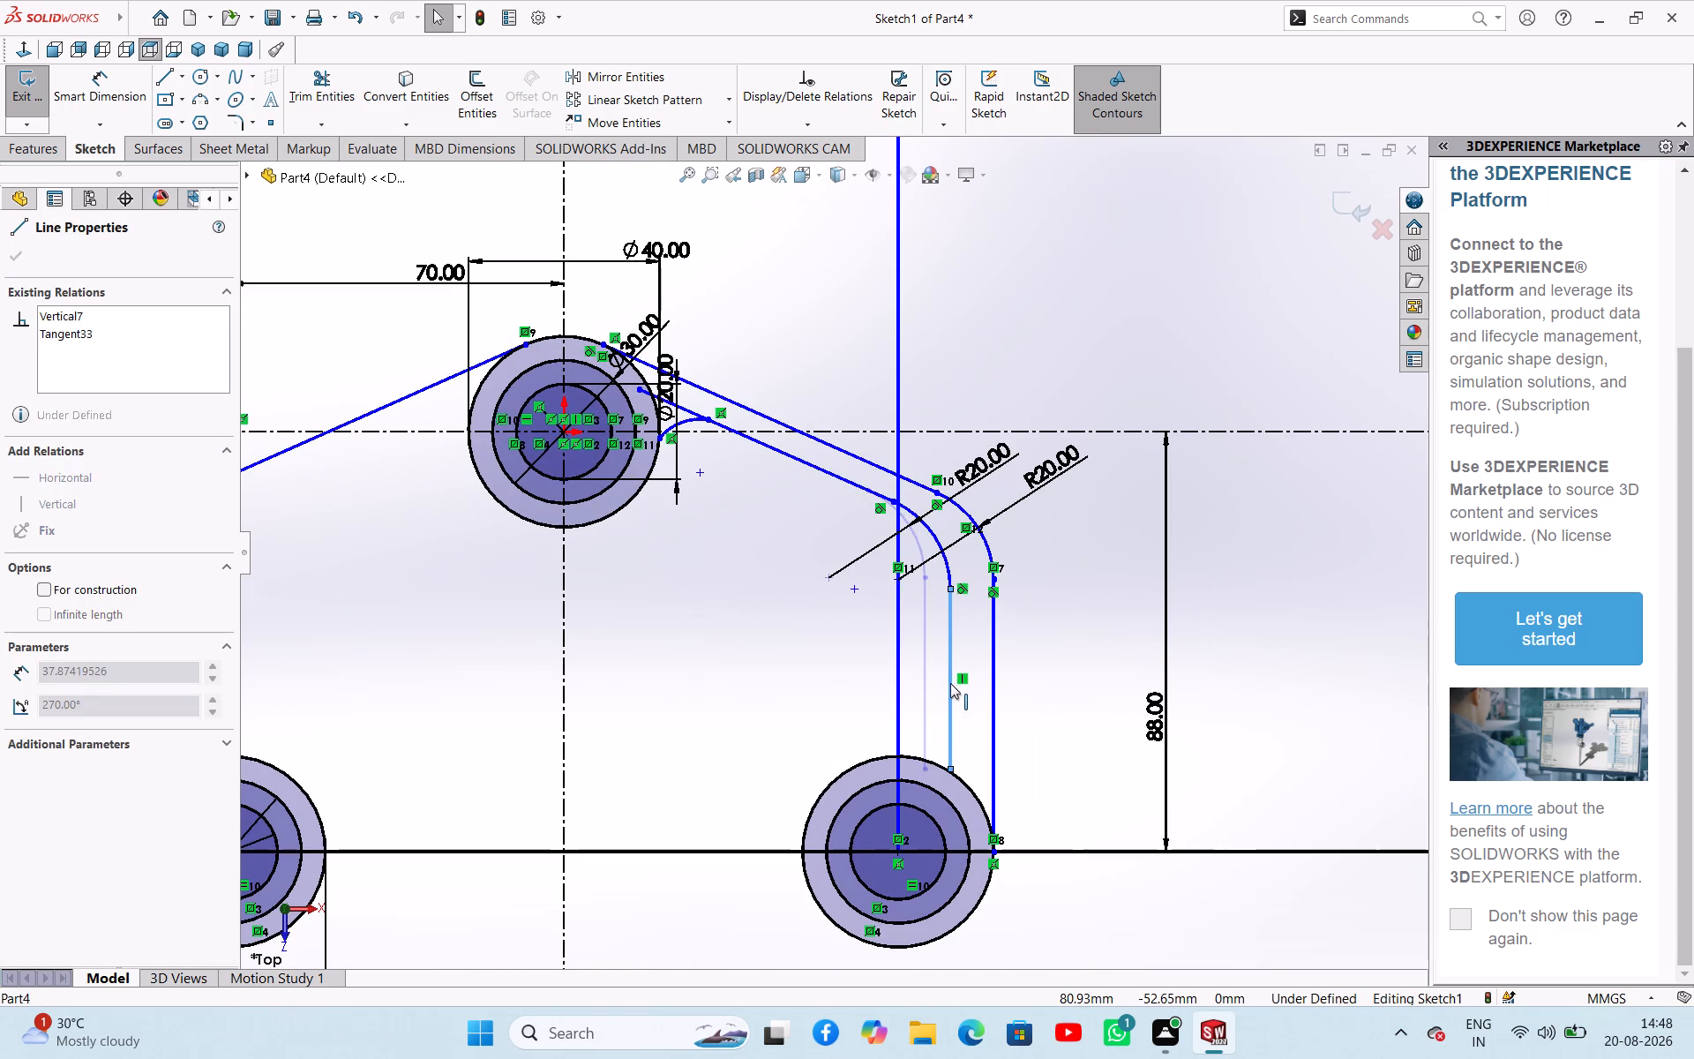
pyautogui.moveTo(950, 683); pyautogui.dragTo(965, 705)
pyautogui.click(1056, 723)
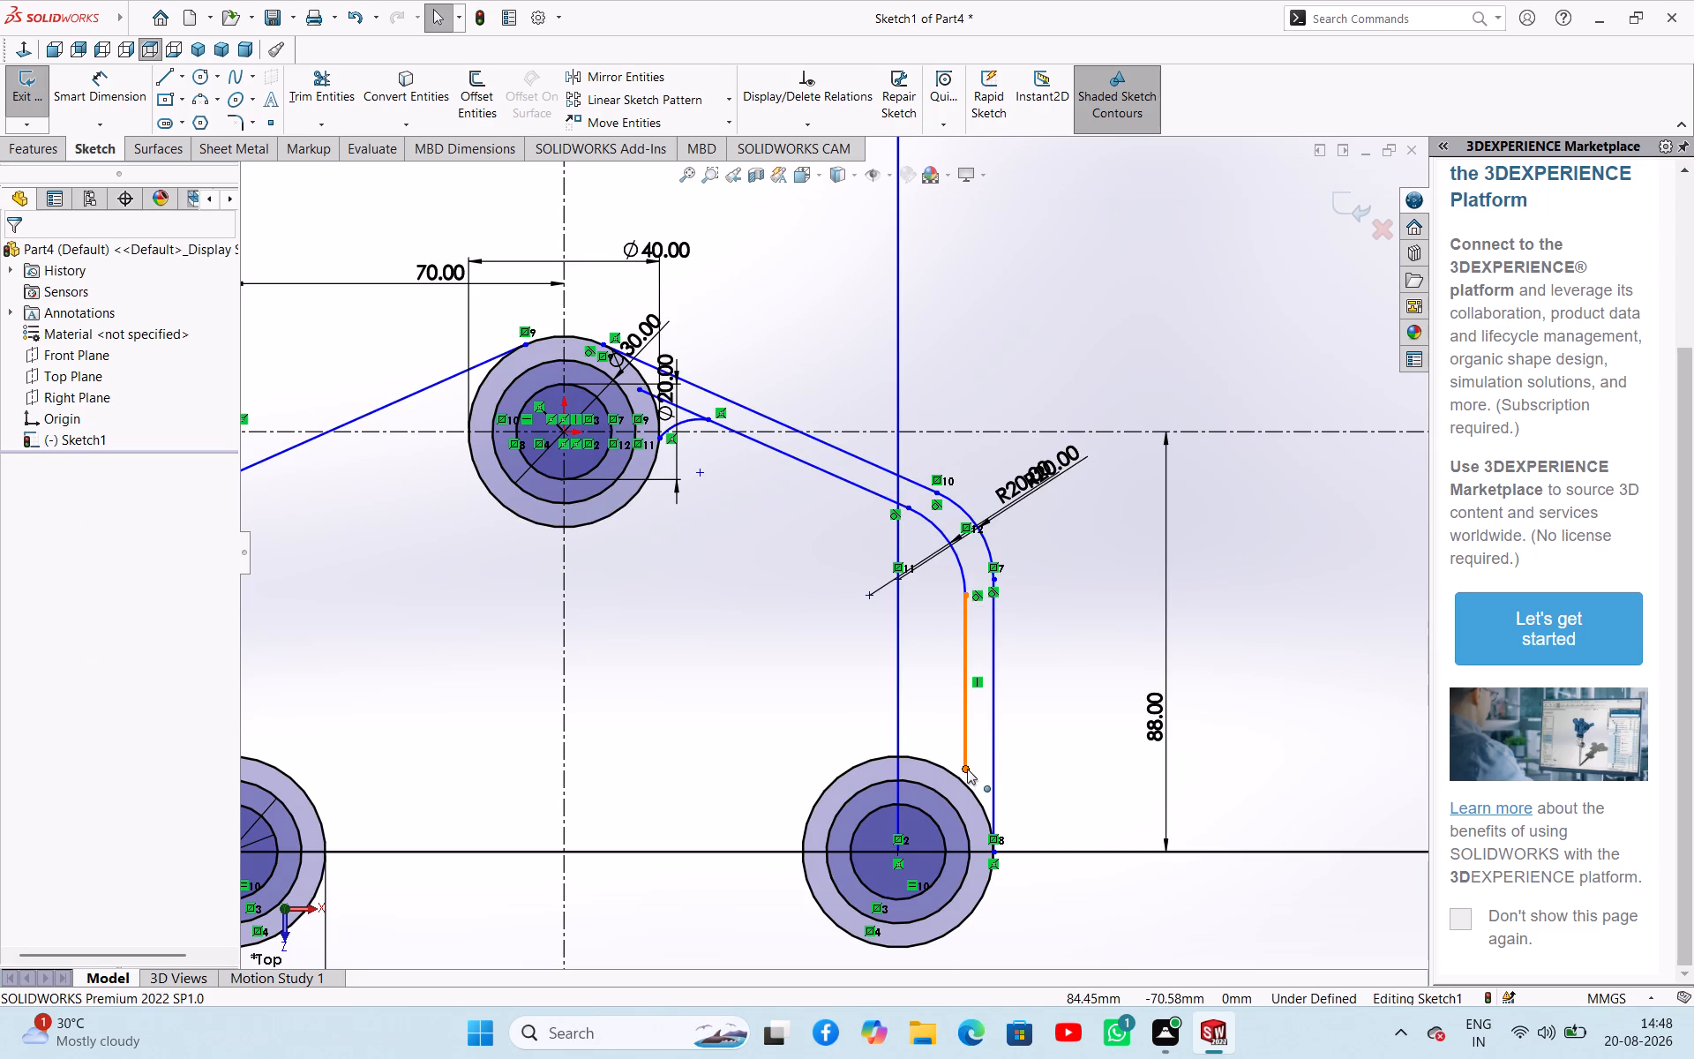
pyautogui.moveTo(967, 769); pyautogui.dragTo(970, 801)
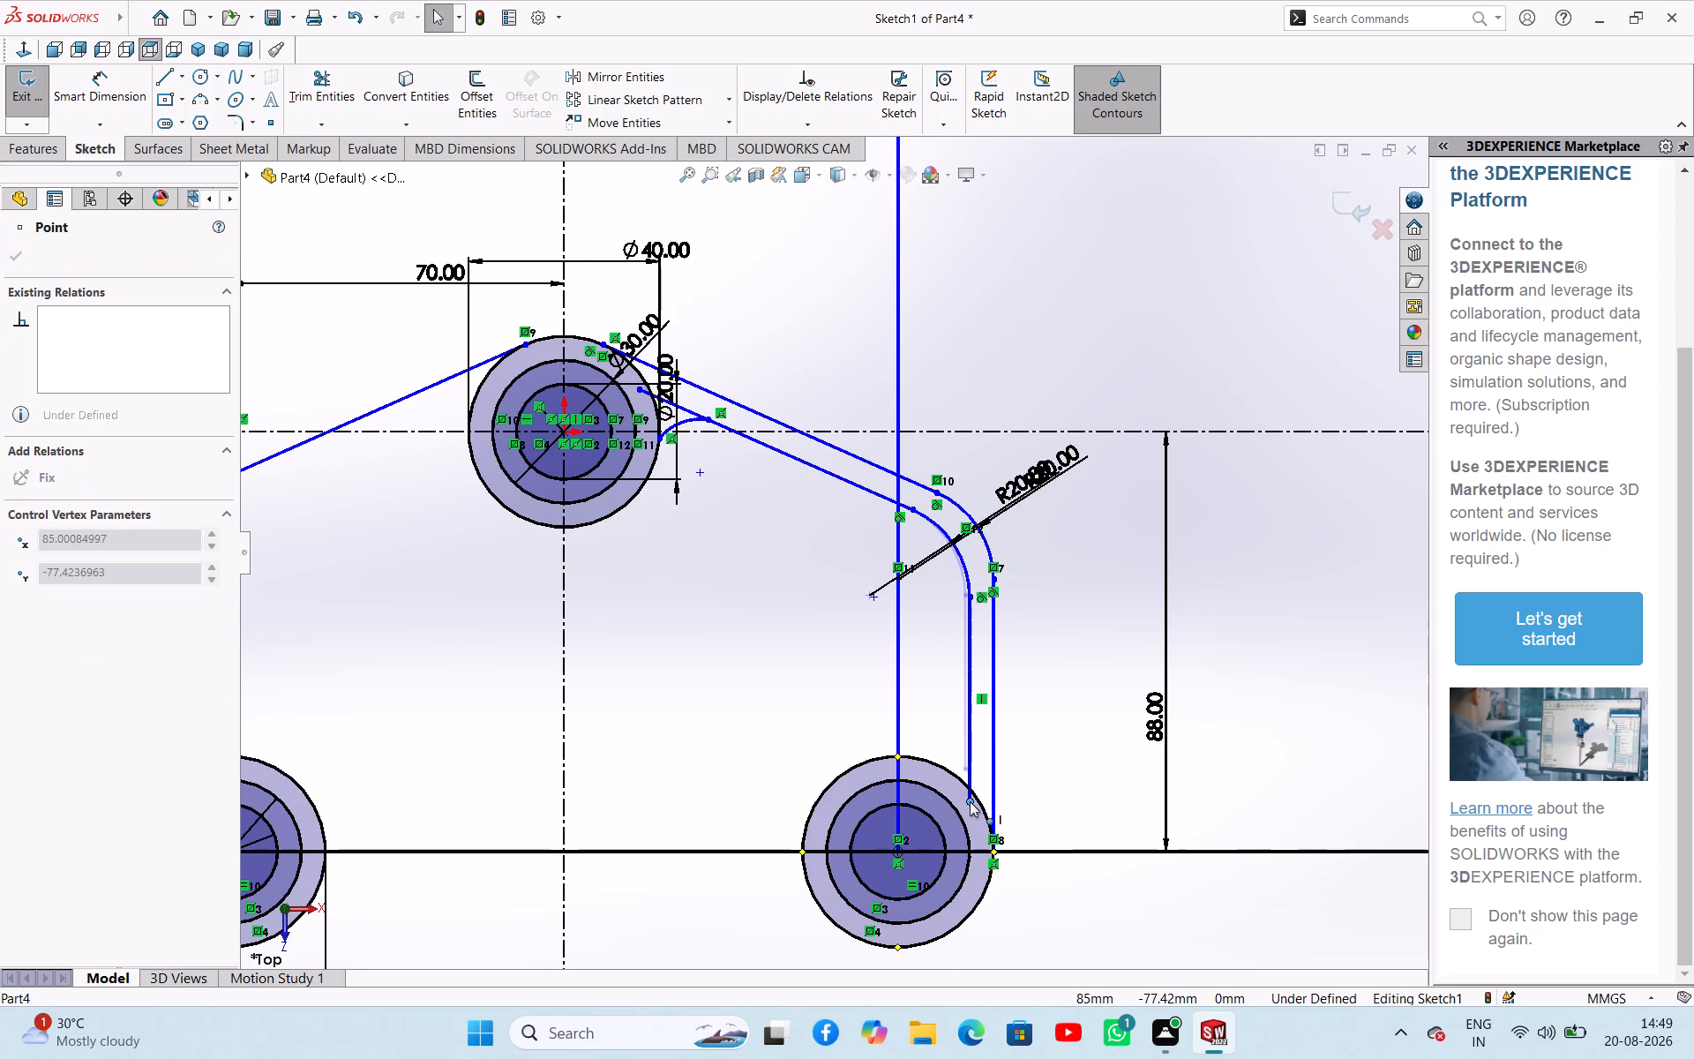
pyautogui.moveTo(970, 801); pyautogui.dragTo(974, 801)
pyautogui.click(1040, 783)
# Dimension the gap between the inner and outer vertical lines as 5 mm.
pyautogui.scroll(-2, 993, 783)
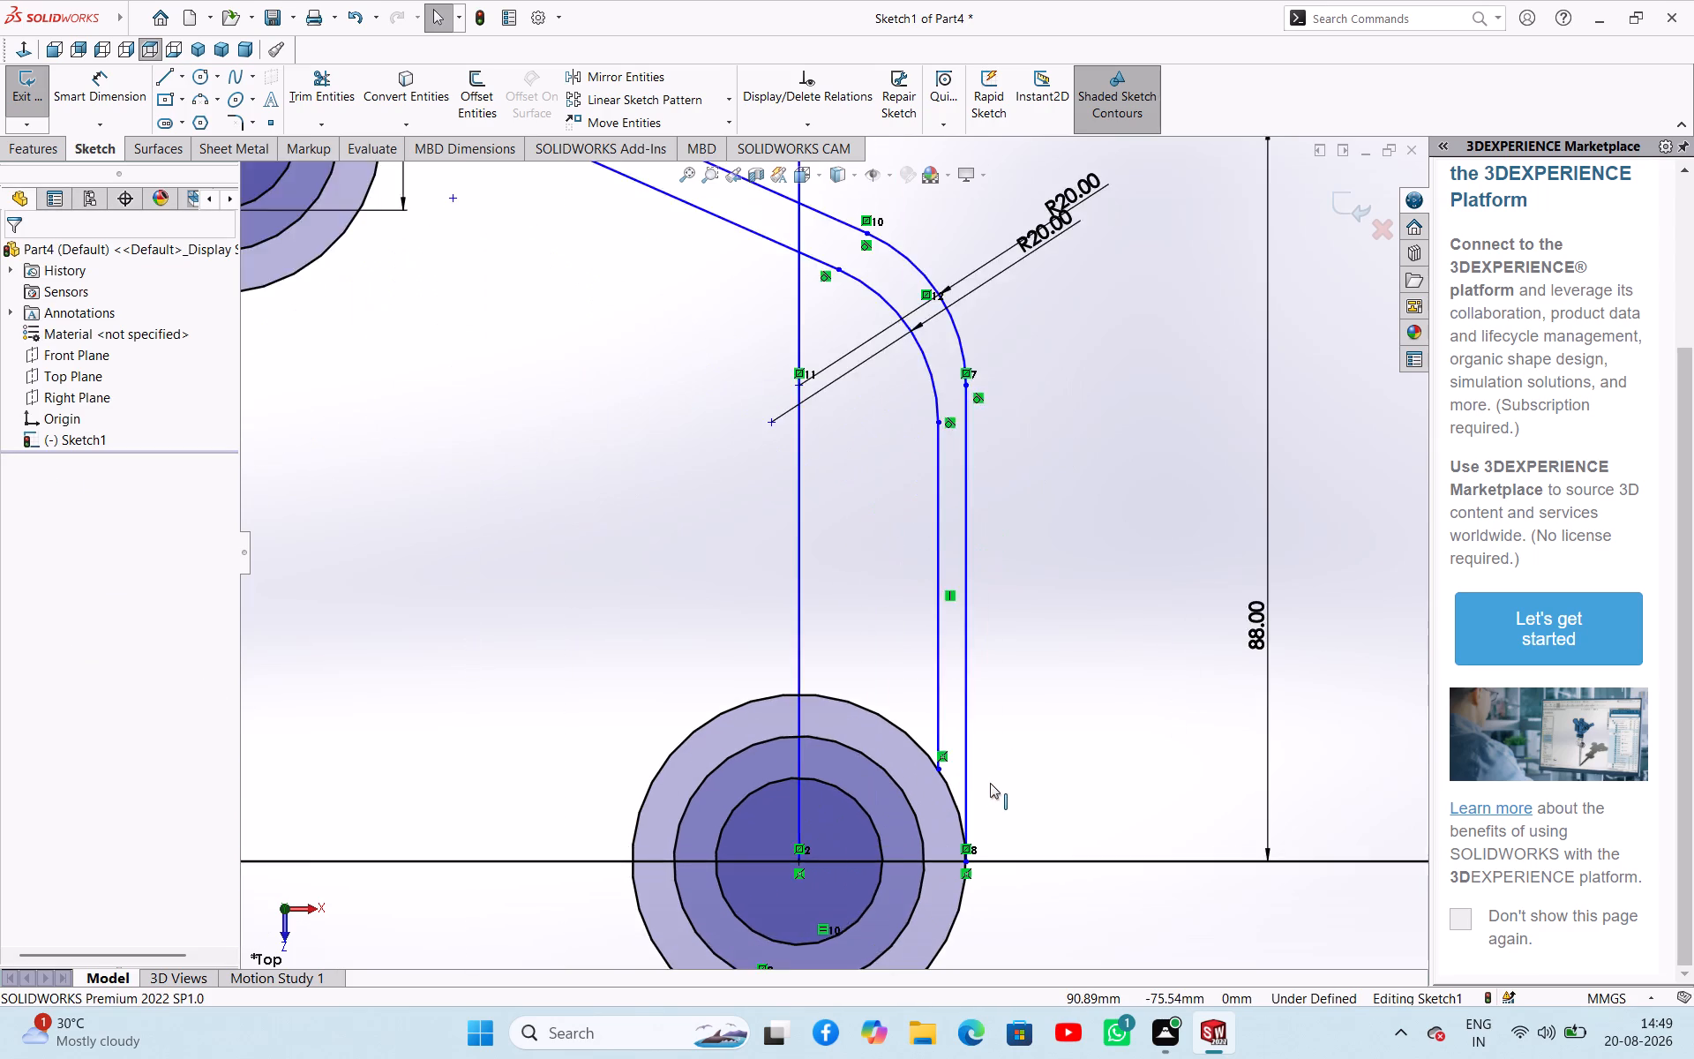
pyautogui.scroll(-2, 990, 783)
pyautogui.scroll(2, 978, 761)
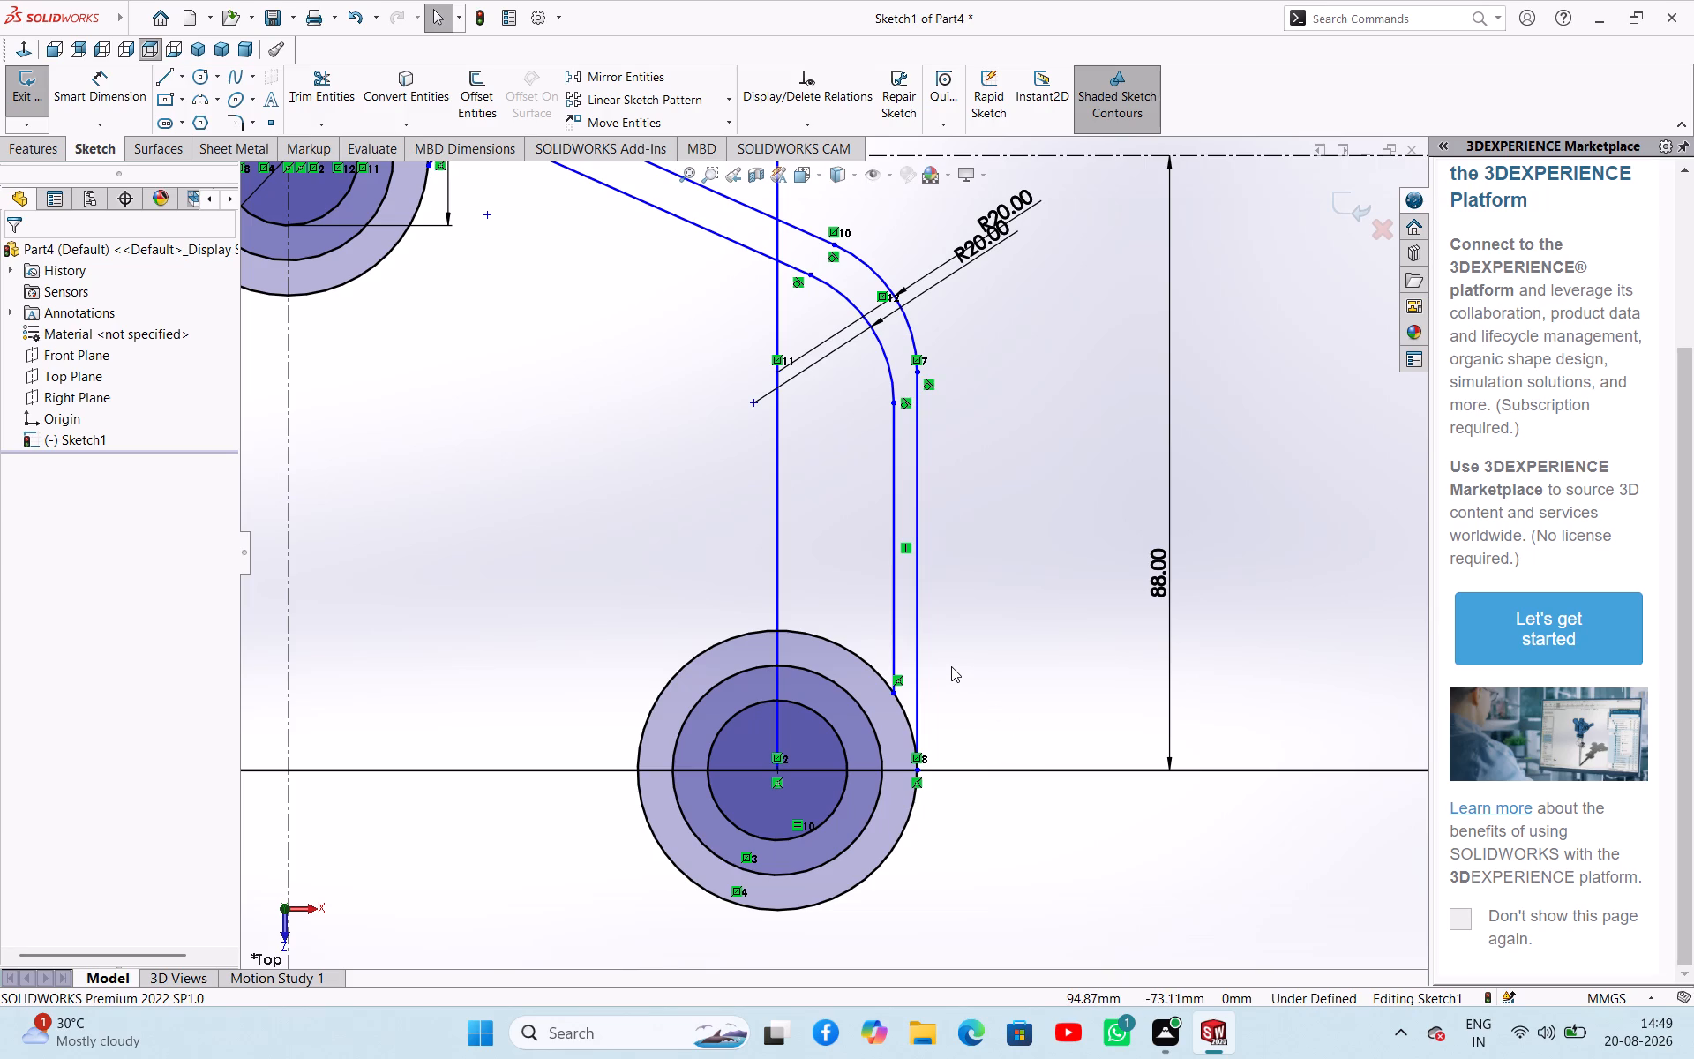
pyautogui.moveTo(951, 666); pyautogui.dragTo(979, 570, button='right')
pyautogui.click(895, 560)
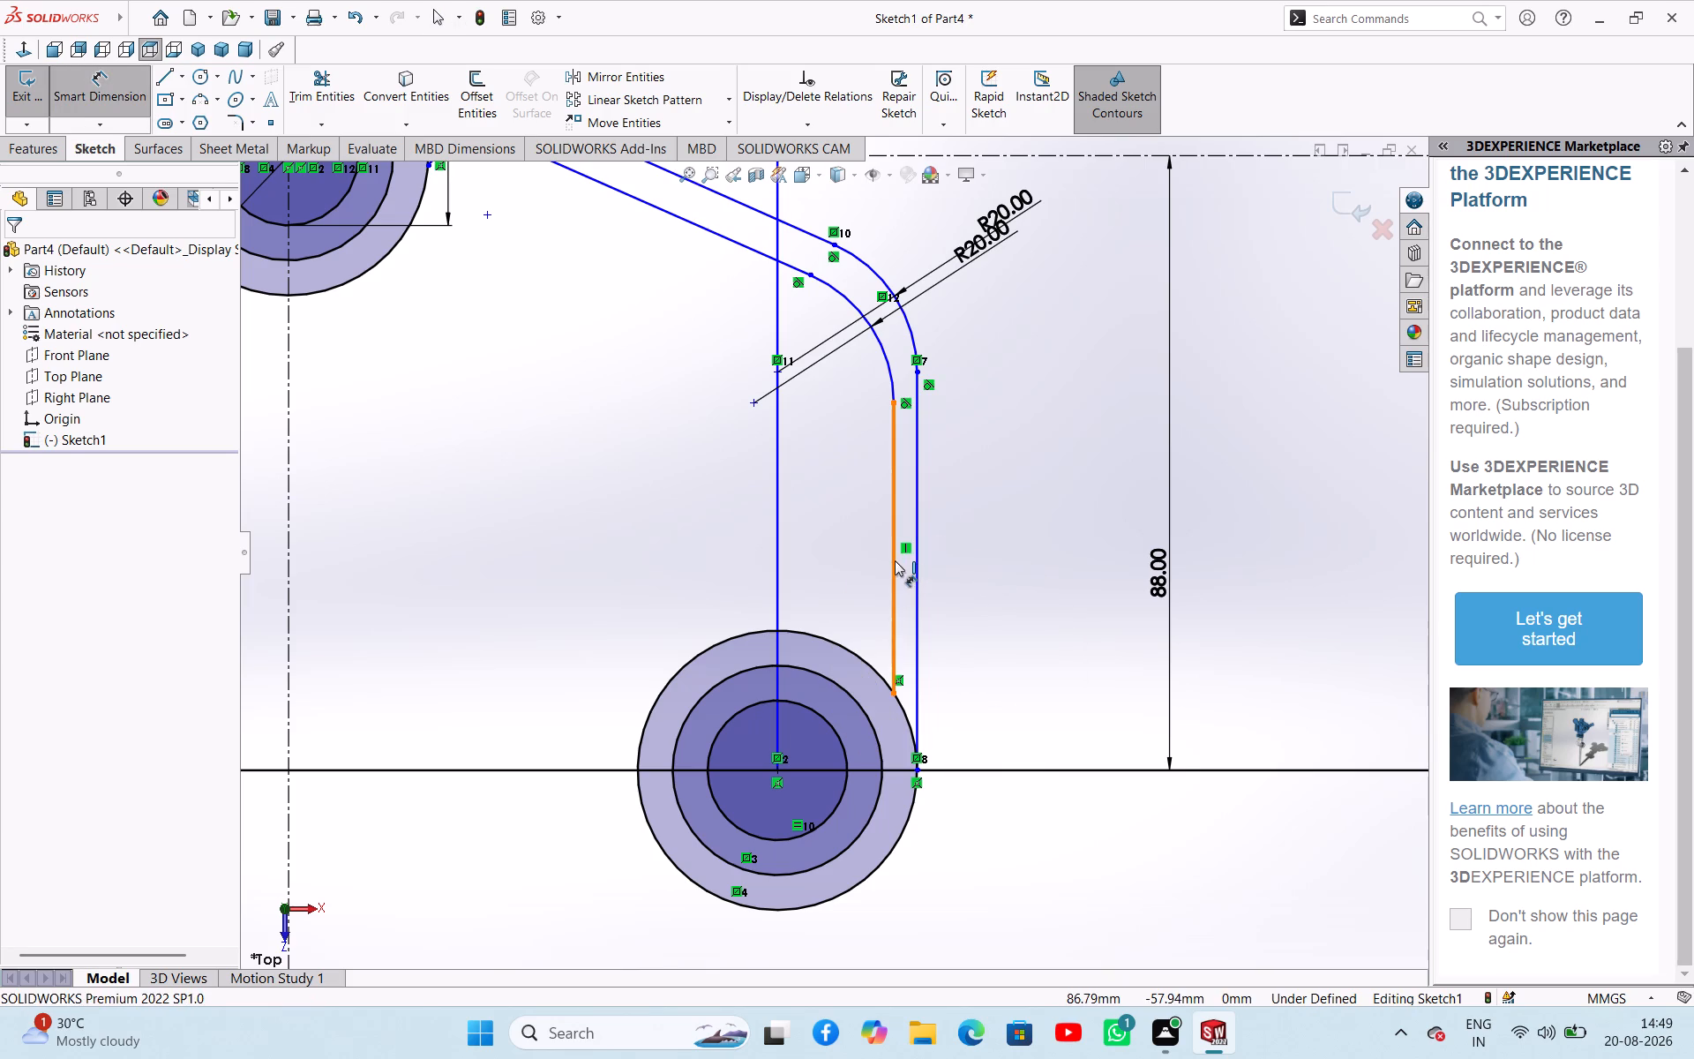
pyautogui.click(913, 580)
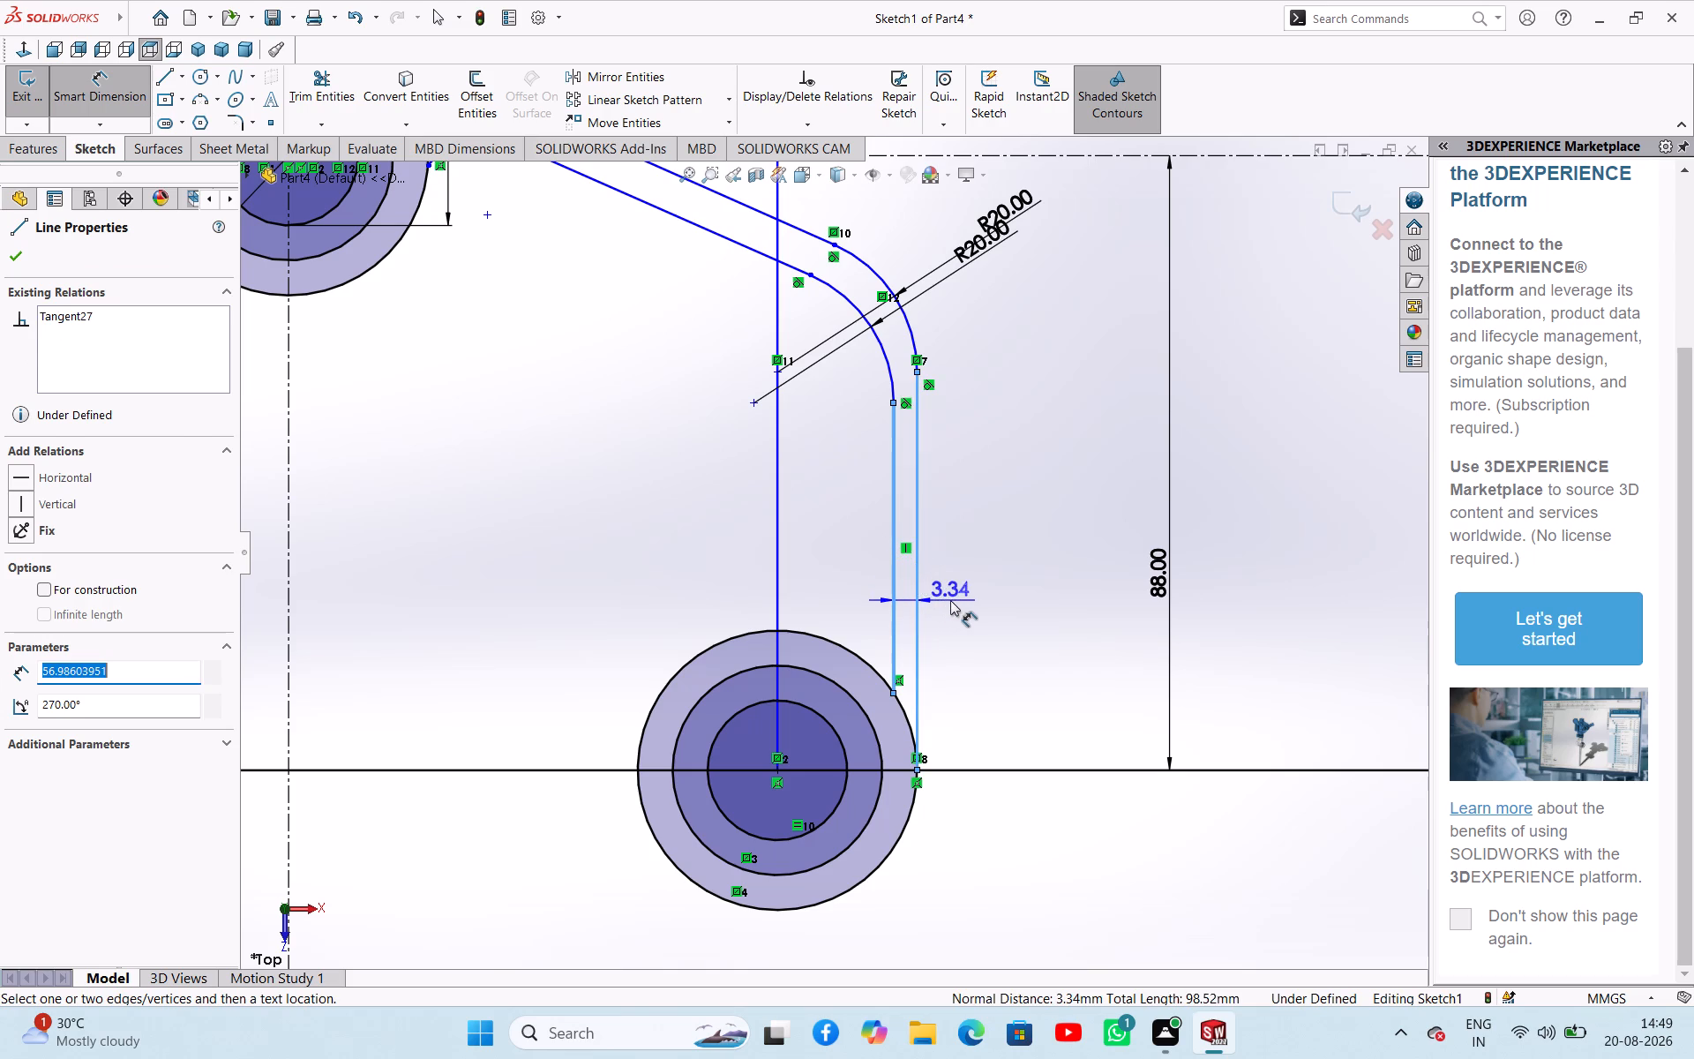
pyautogui.click(951, 600)
pyautogui.press('5')
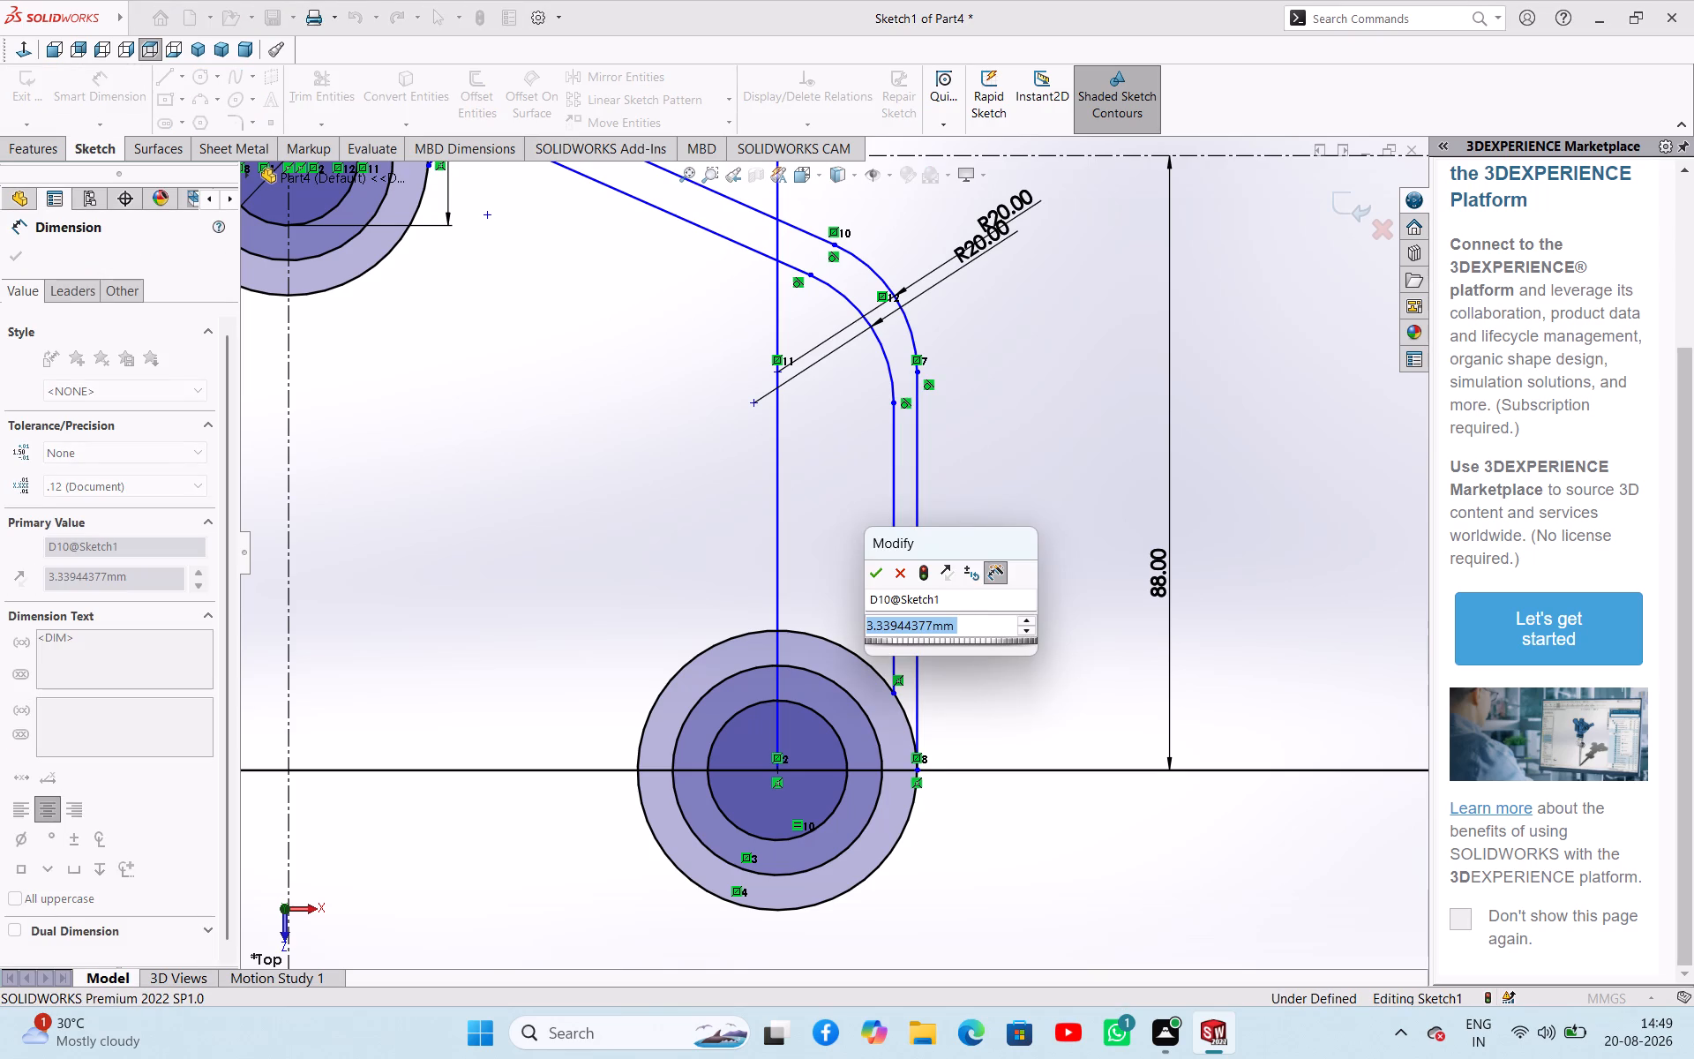
pyautogui.press('Return')
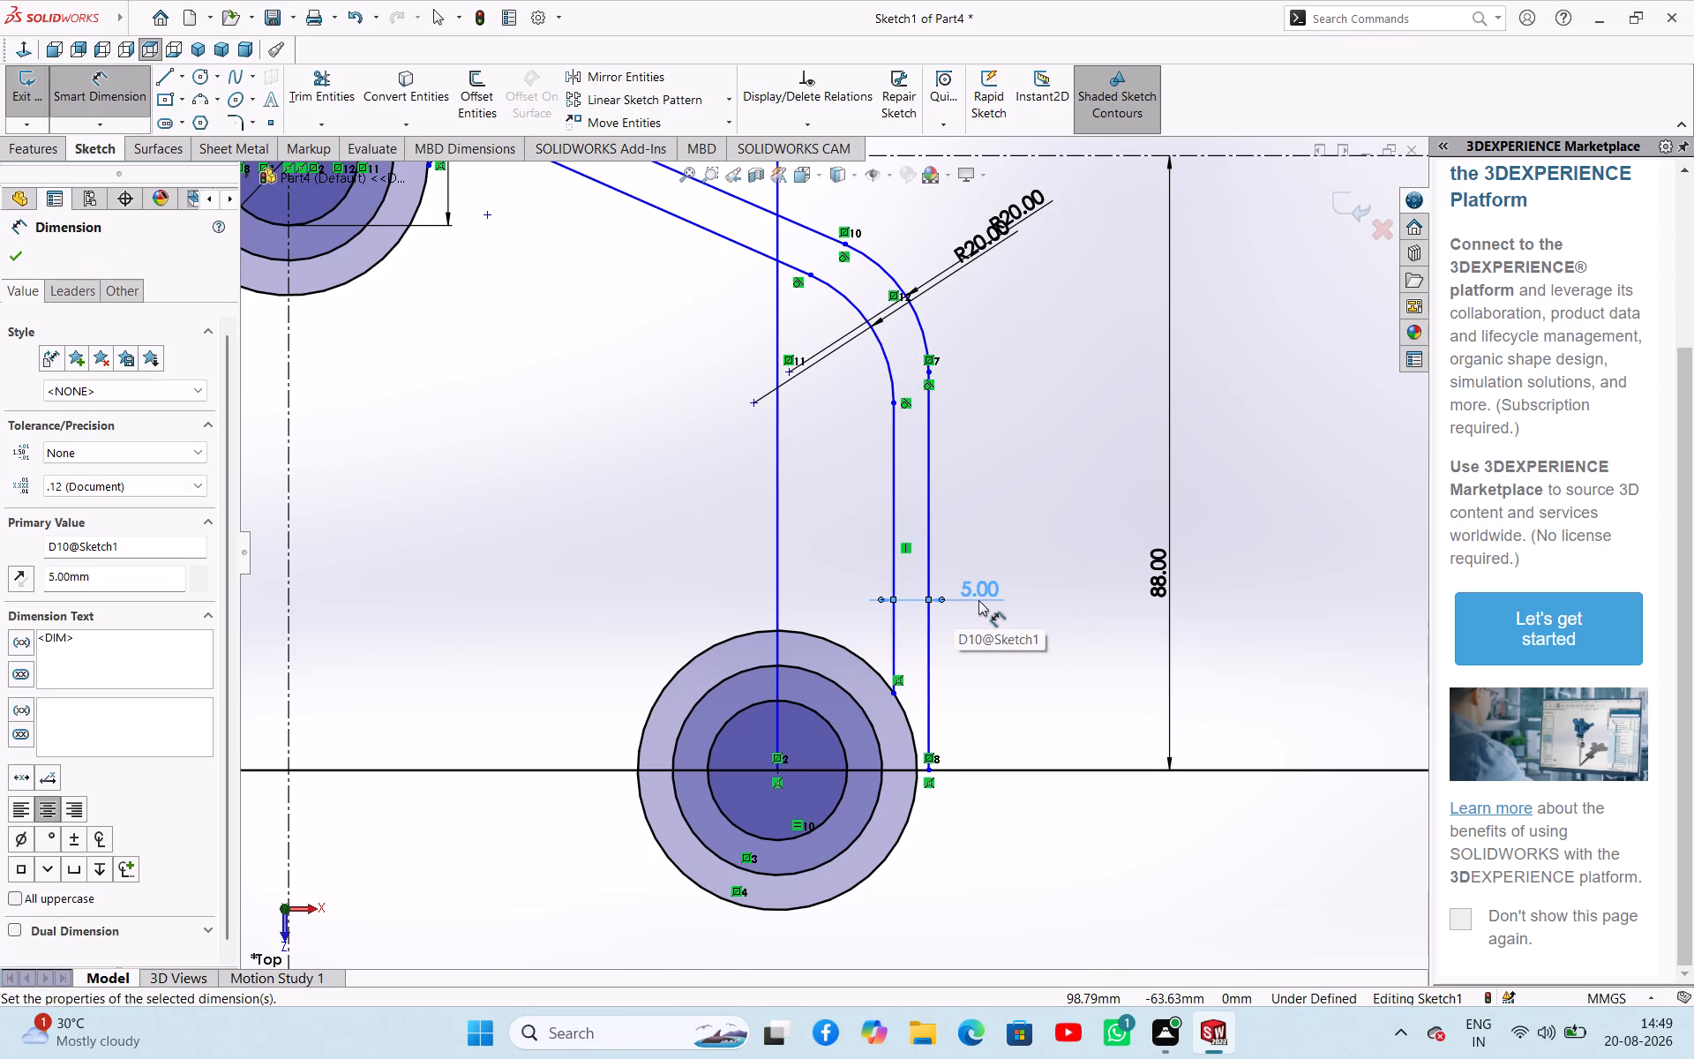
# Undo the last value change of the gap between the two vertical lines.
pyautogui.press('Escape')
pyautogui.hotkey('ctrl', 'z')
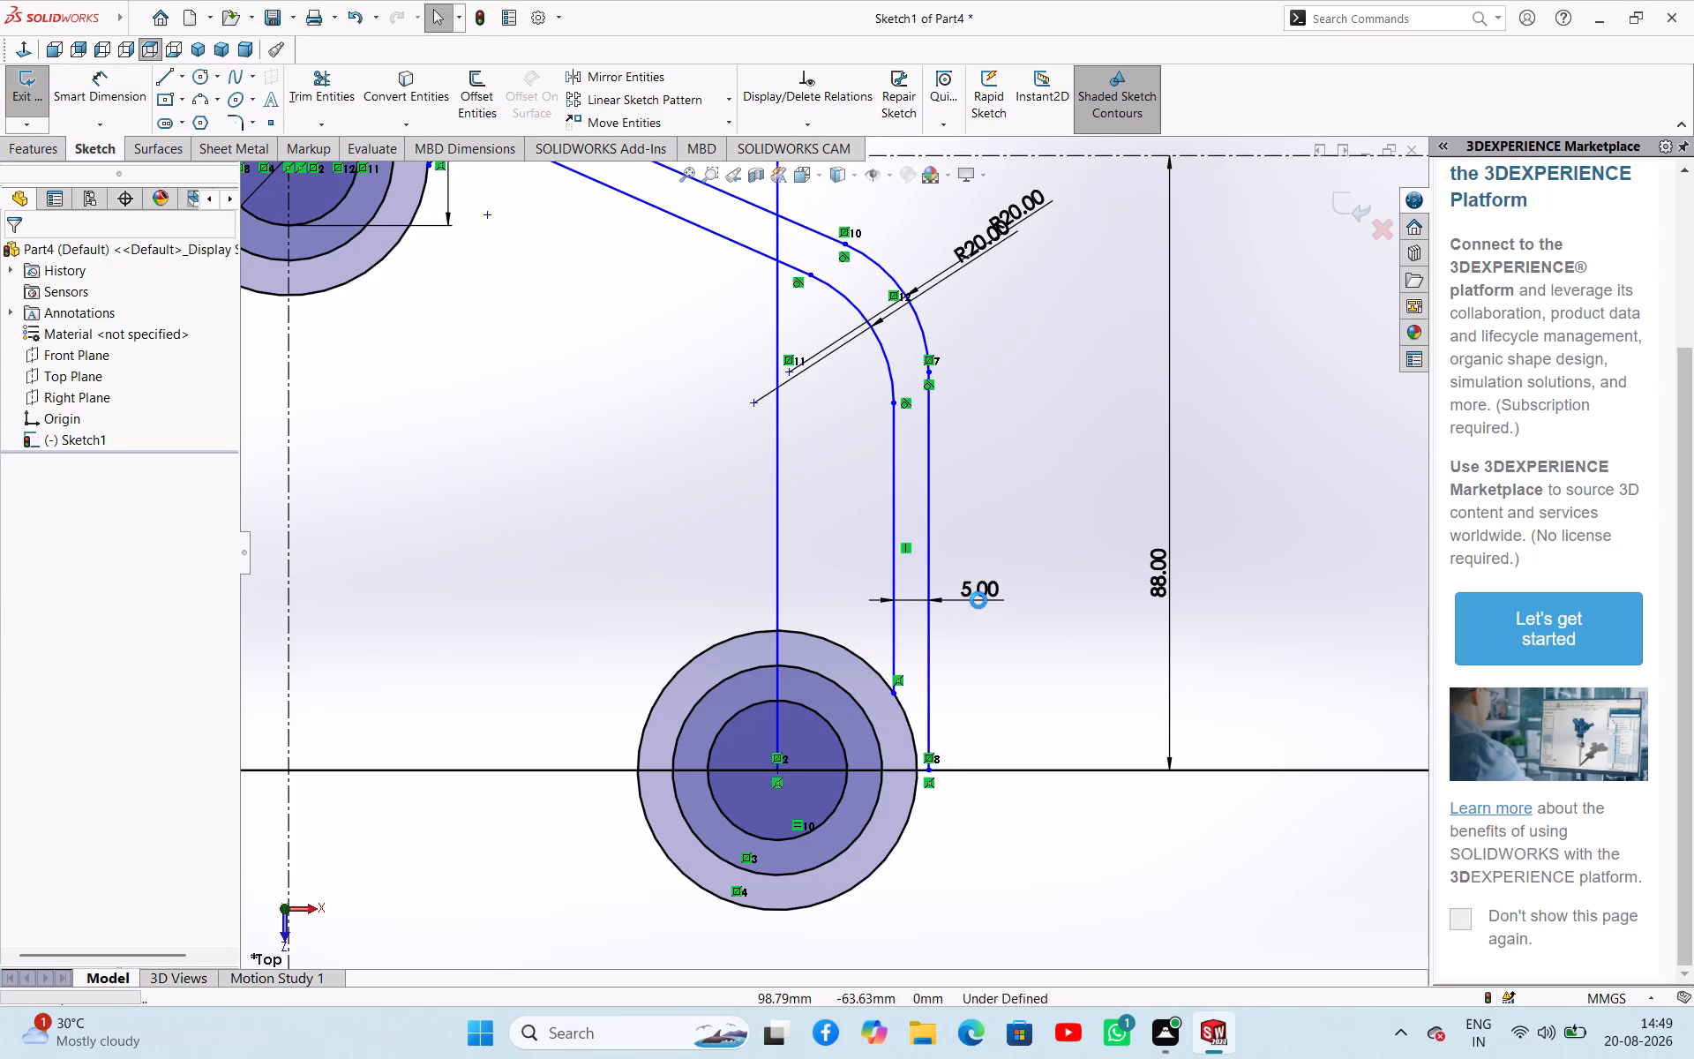
# Delete the coincident relation joining the inner vertical line's lower end to the lower-right 40 mm circle.
pyautogui.click(980, 691)
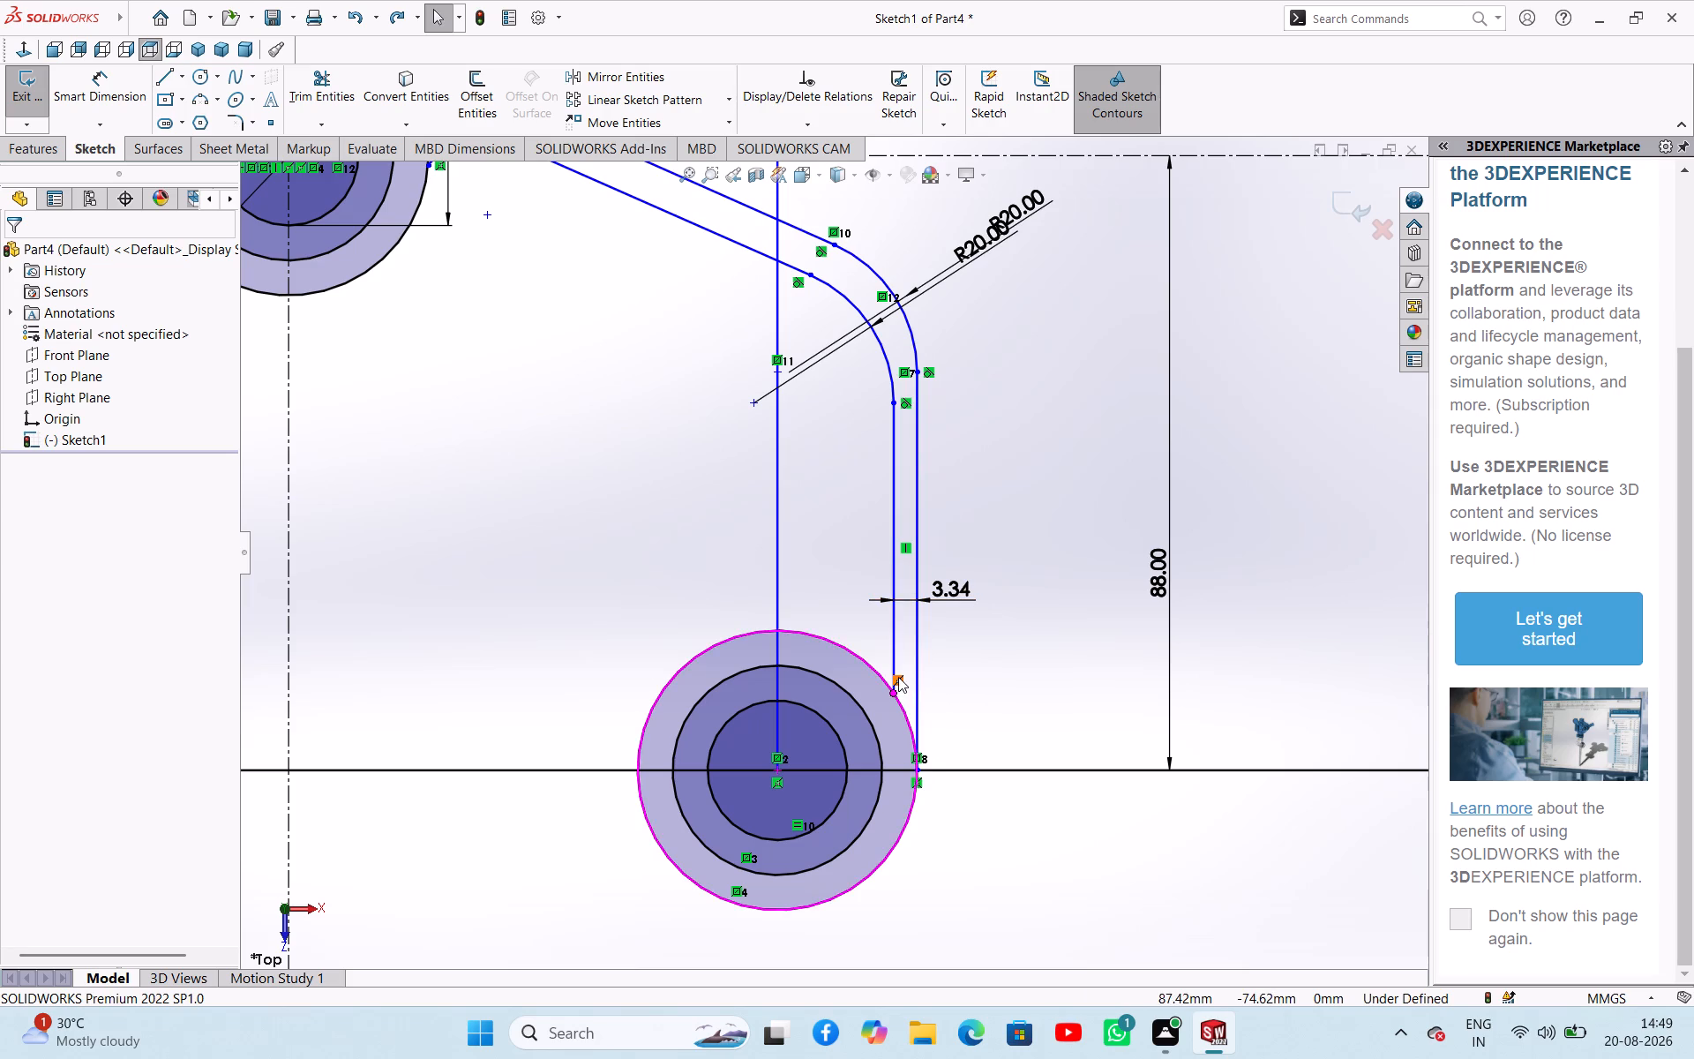
pyautogui.click(898, 677)
pyautogui.press('Delete')
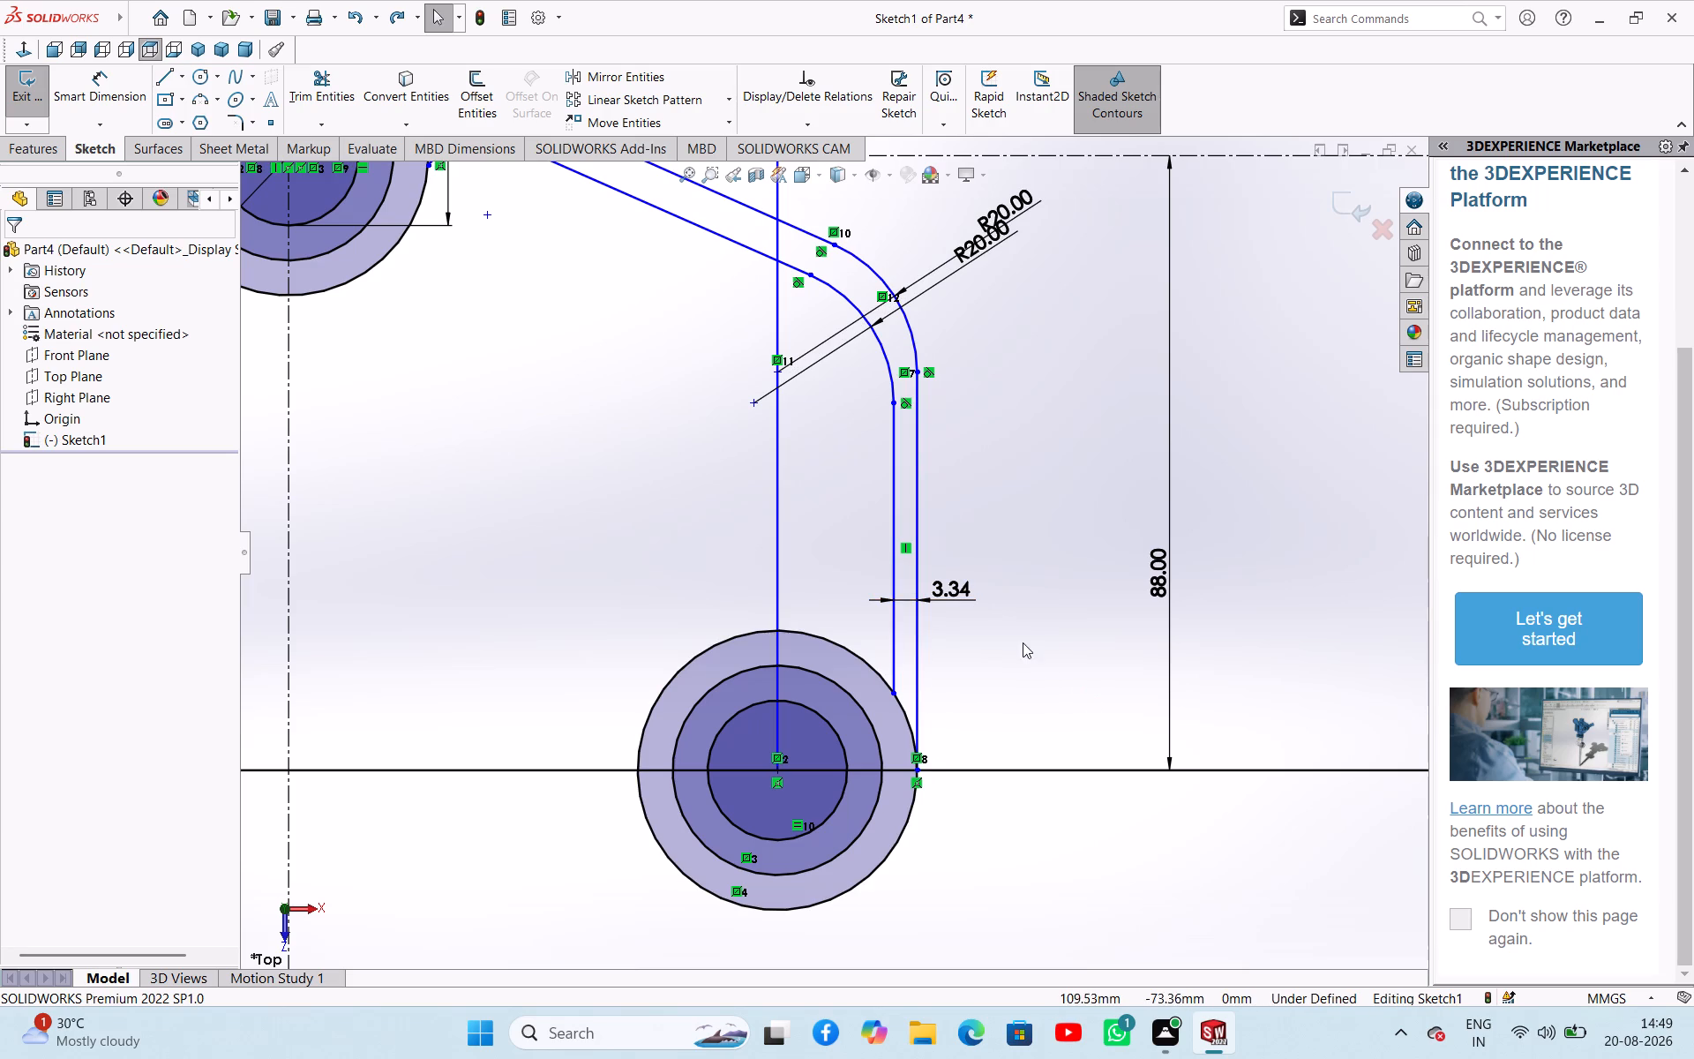
# Set the gap between the inner and outer vertical lines to 5 mm.
pyautogui.doubleClick(961, 592)
pyautogui.press('5')
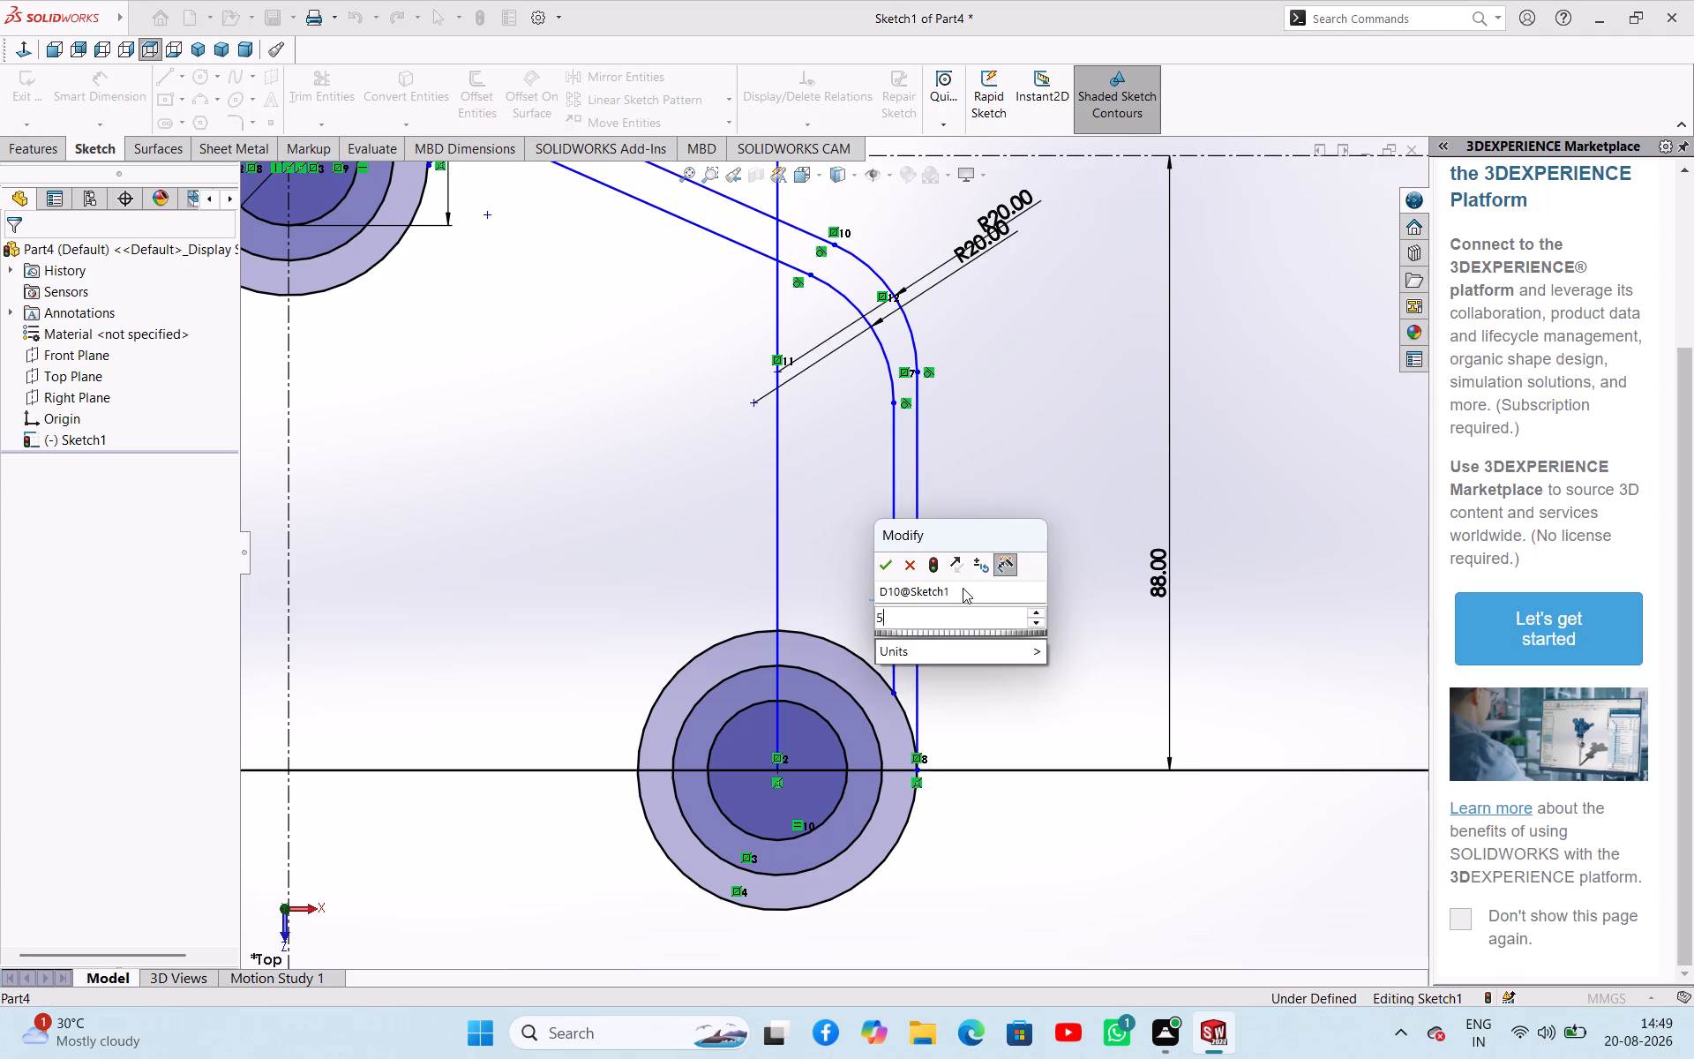
pyautogui.press('Return')
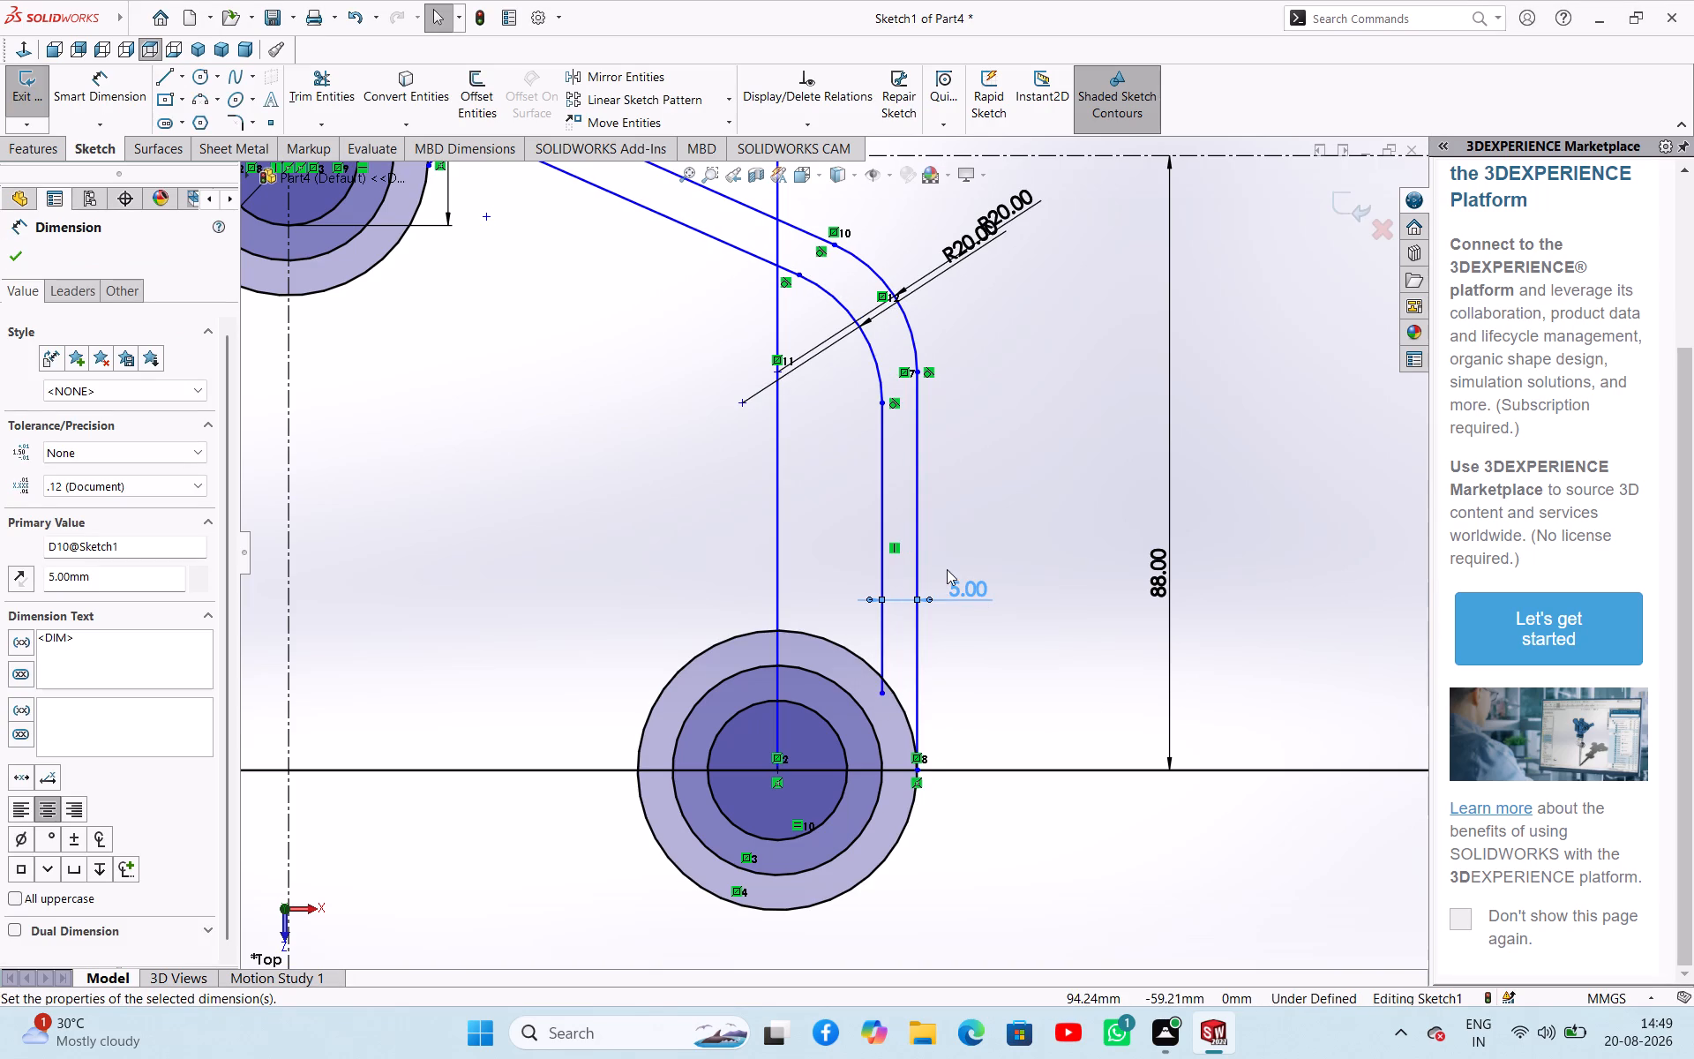
pyautogui.click(1018, 702)
# Trim the inner vertical line's lower end back to the lower-right 40 mm circle.
pyautogui.scroll(3, 1010, 670)
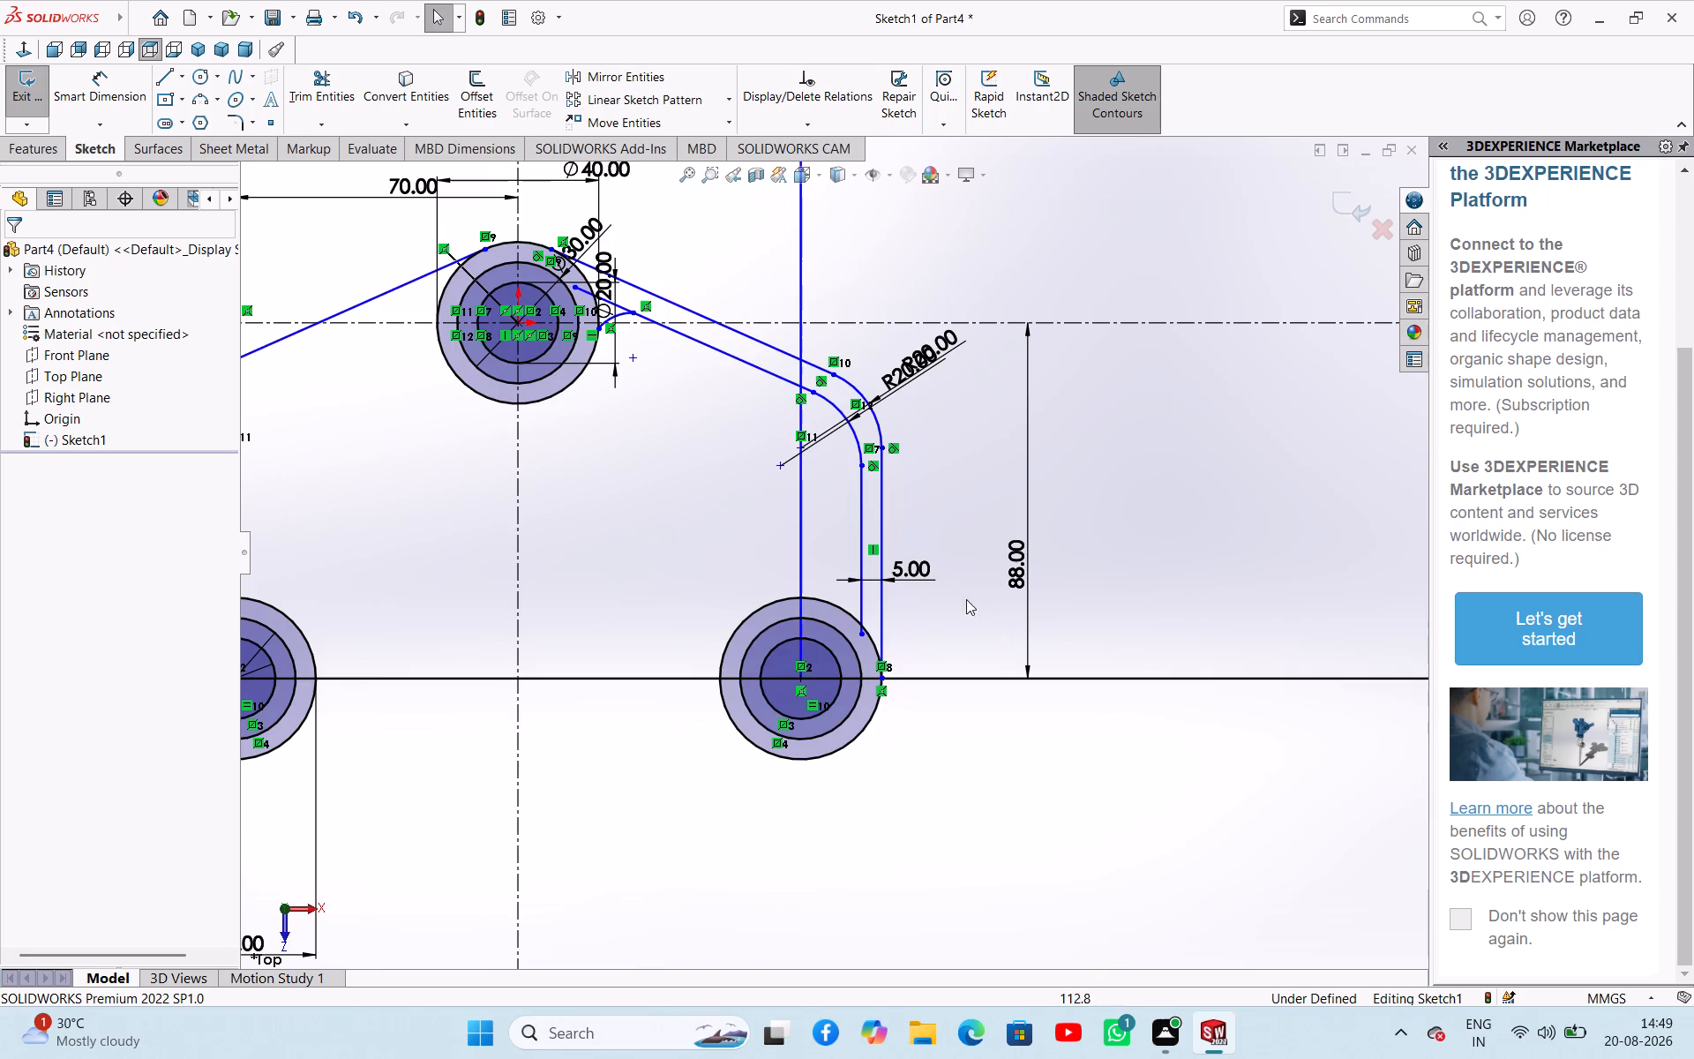
pyautogui.click(306, 76)
pyautogui.scroll(-4, 773, 619)
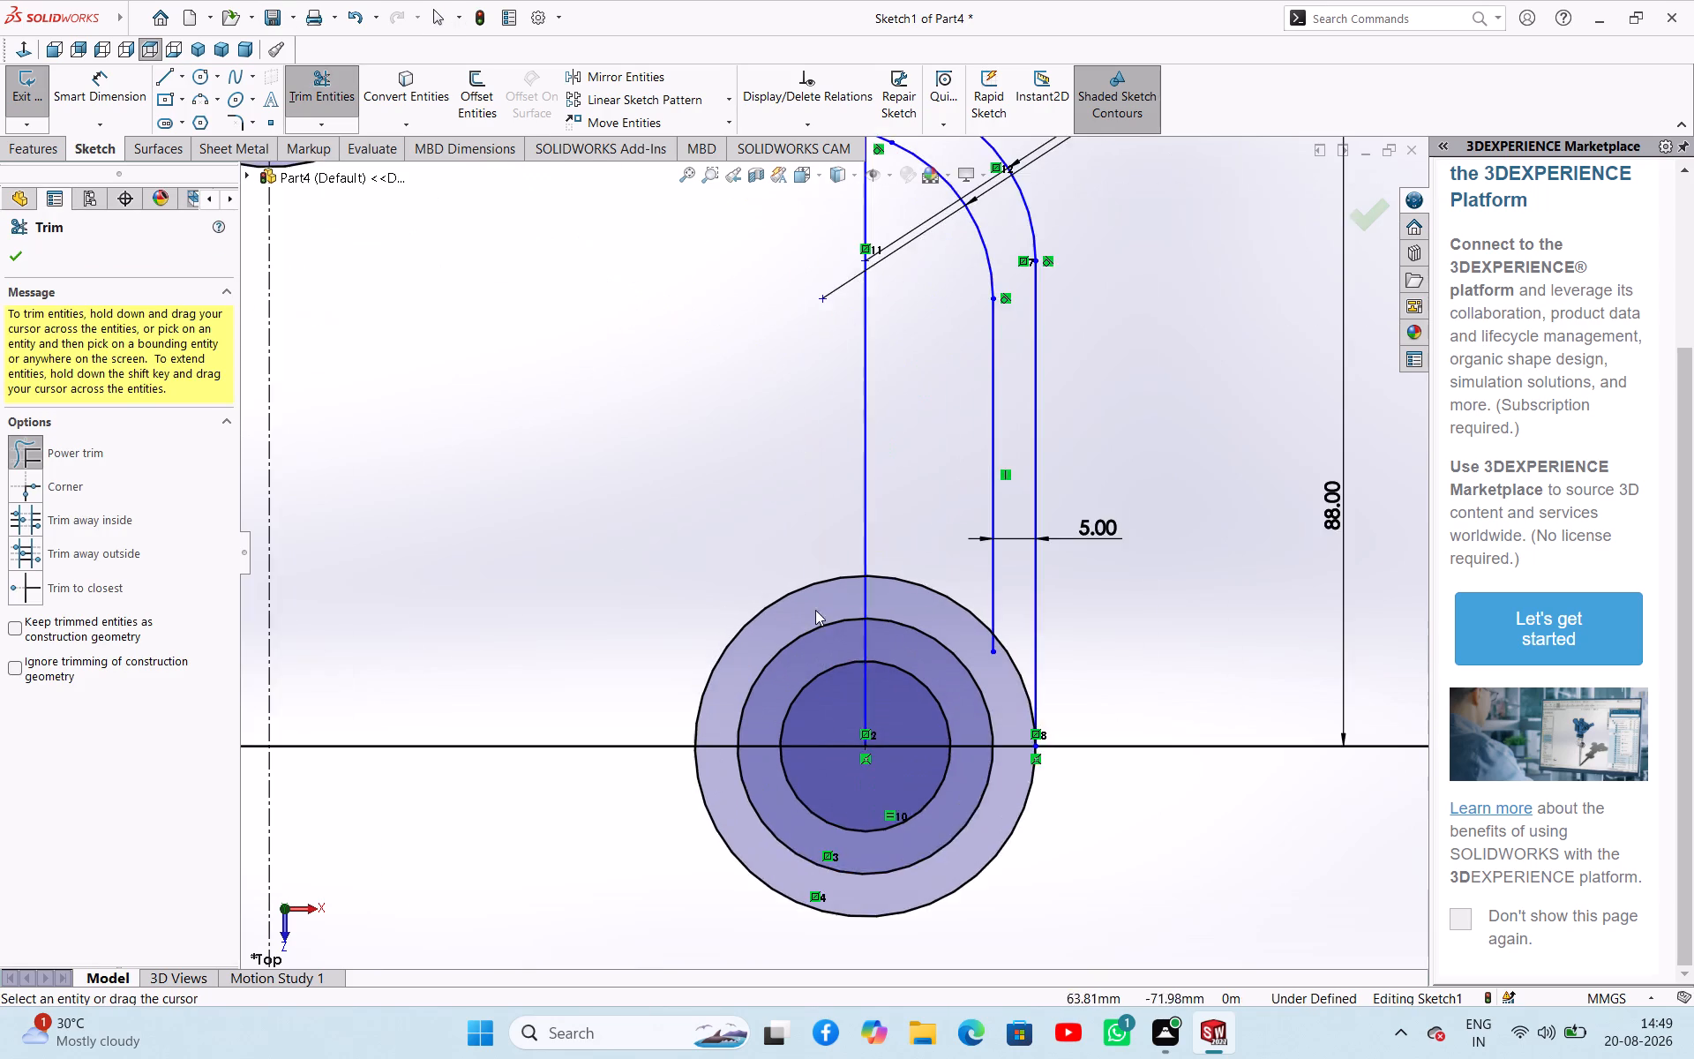
pyautogui.scroll(-3, 815, 610)
pyautogui.moveTo(1061, 643); pyautogui.dragTo(1053, 621)
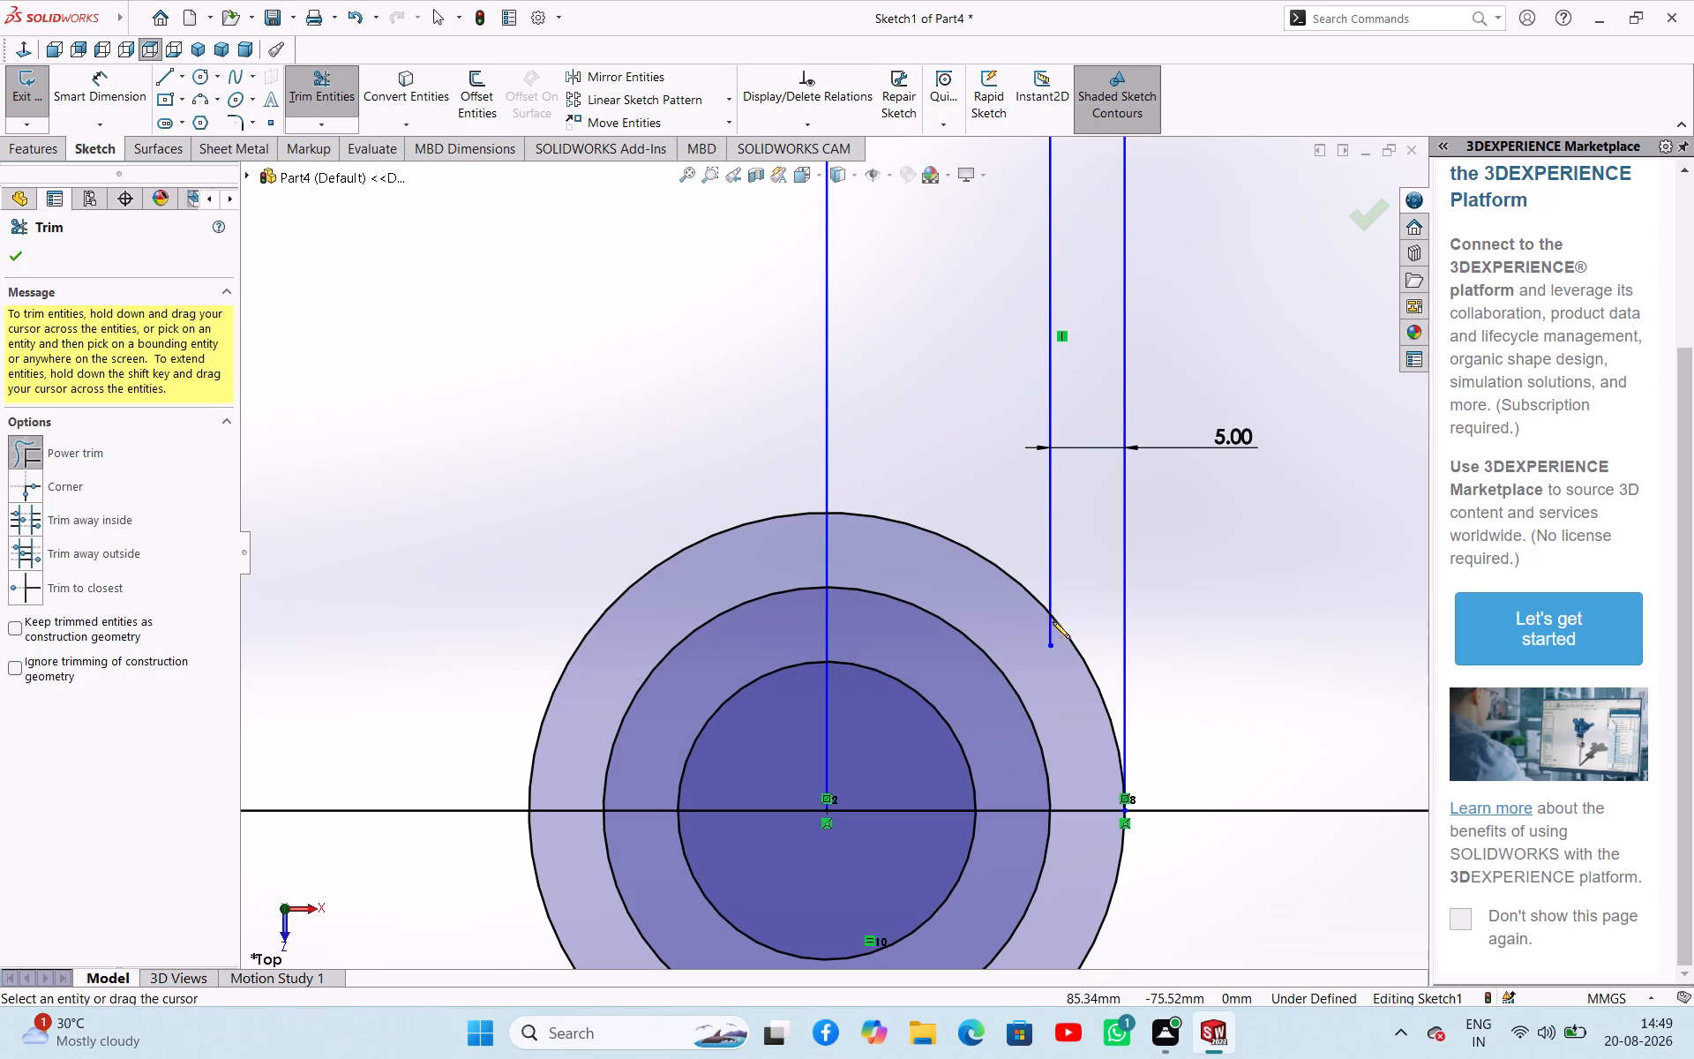
pyautogui.moveTo(1053, 621); pyautogui.dragTo(1048, 620)
pyautogui.rightClick(1204, 640)
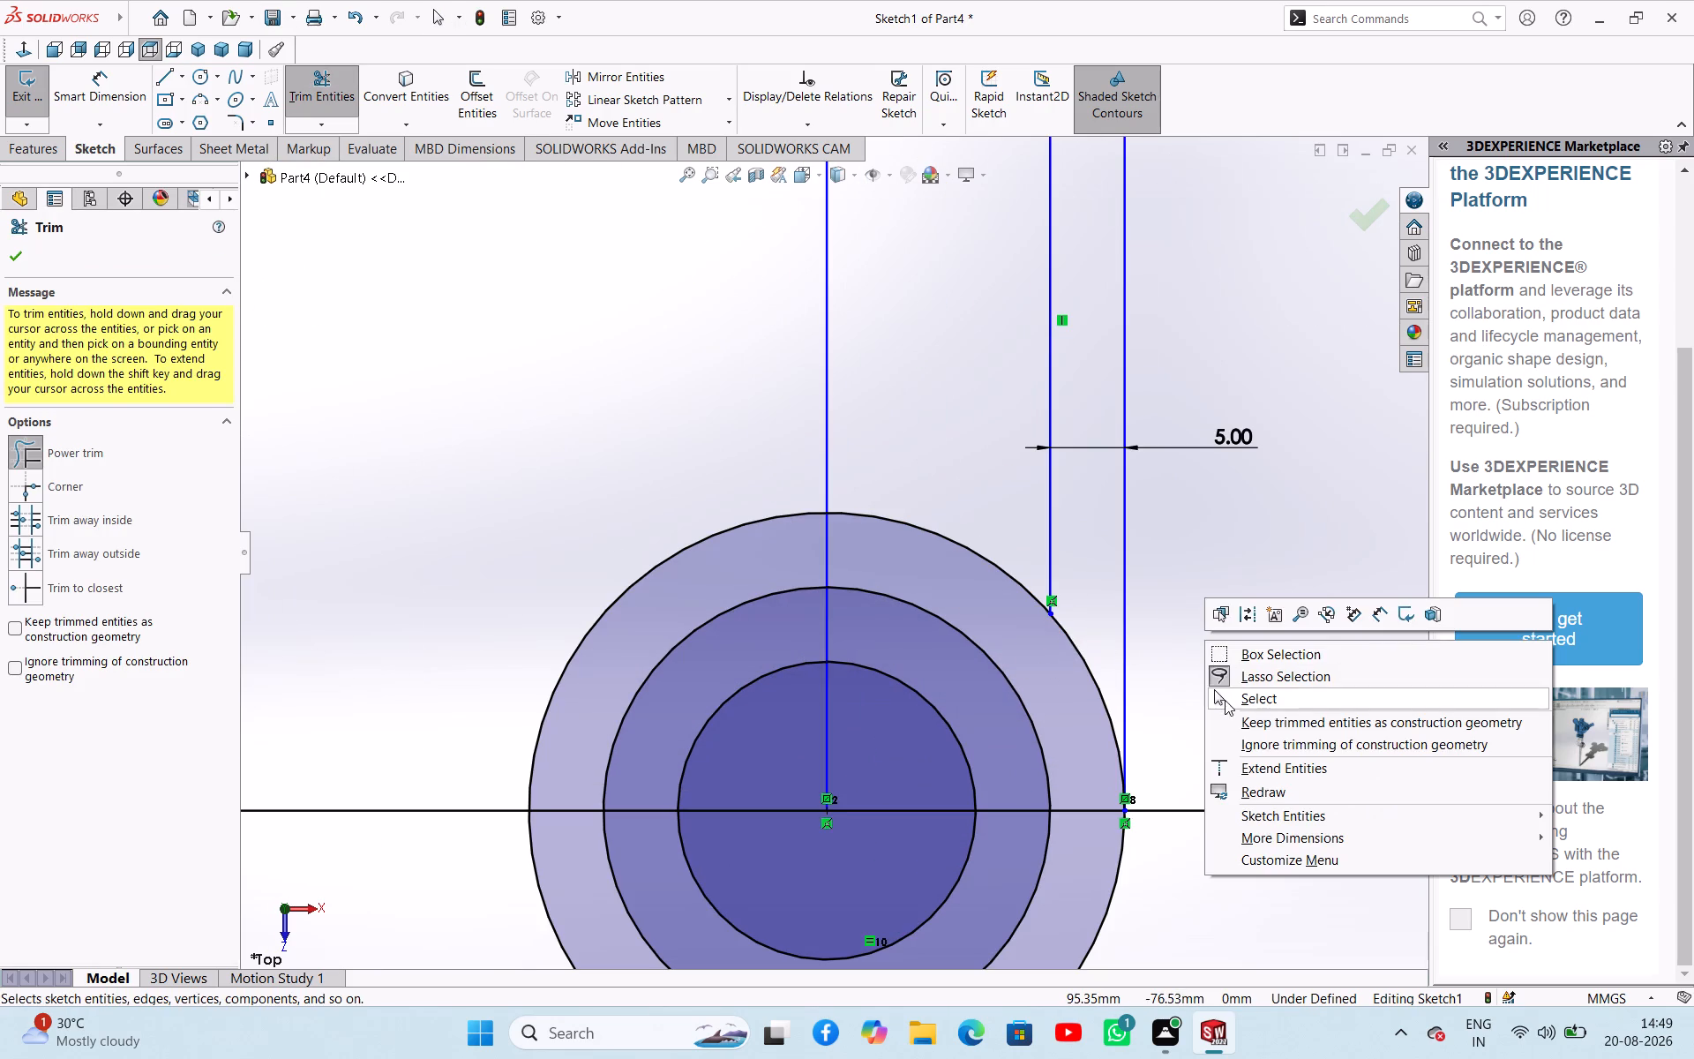
pyautogui.click(1225, 699)
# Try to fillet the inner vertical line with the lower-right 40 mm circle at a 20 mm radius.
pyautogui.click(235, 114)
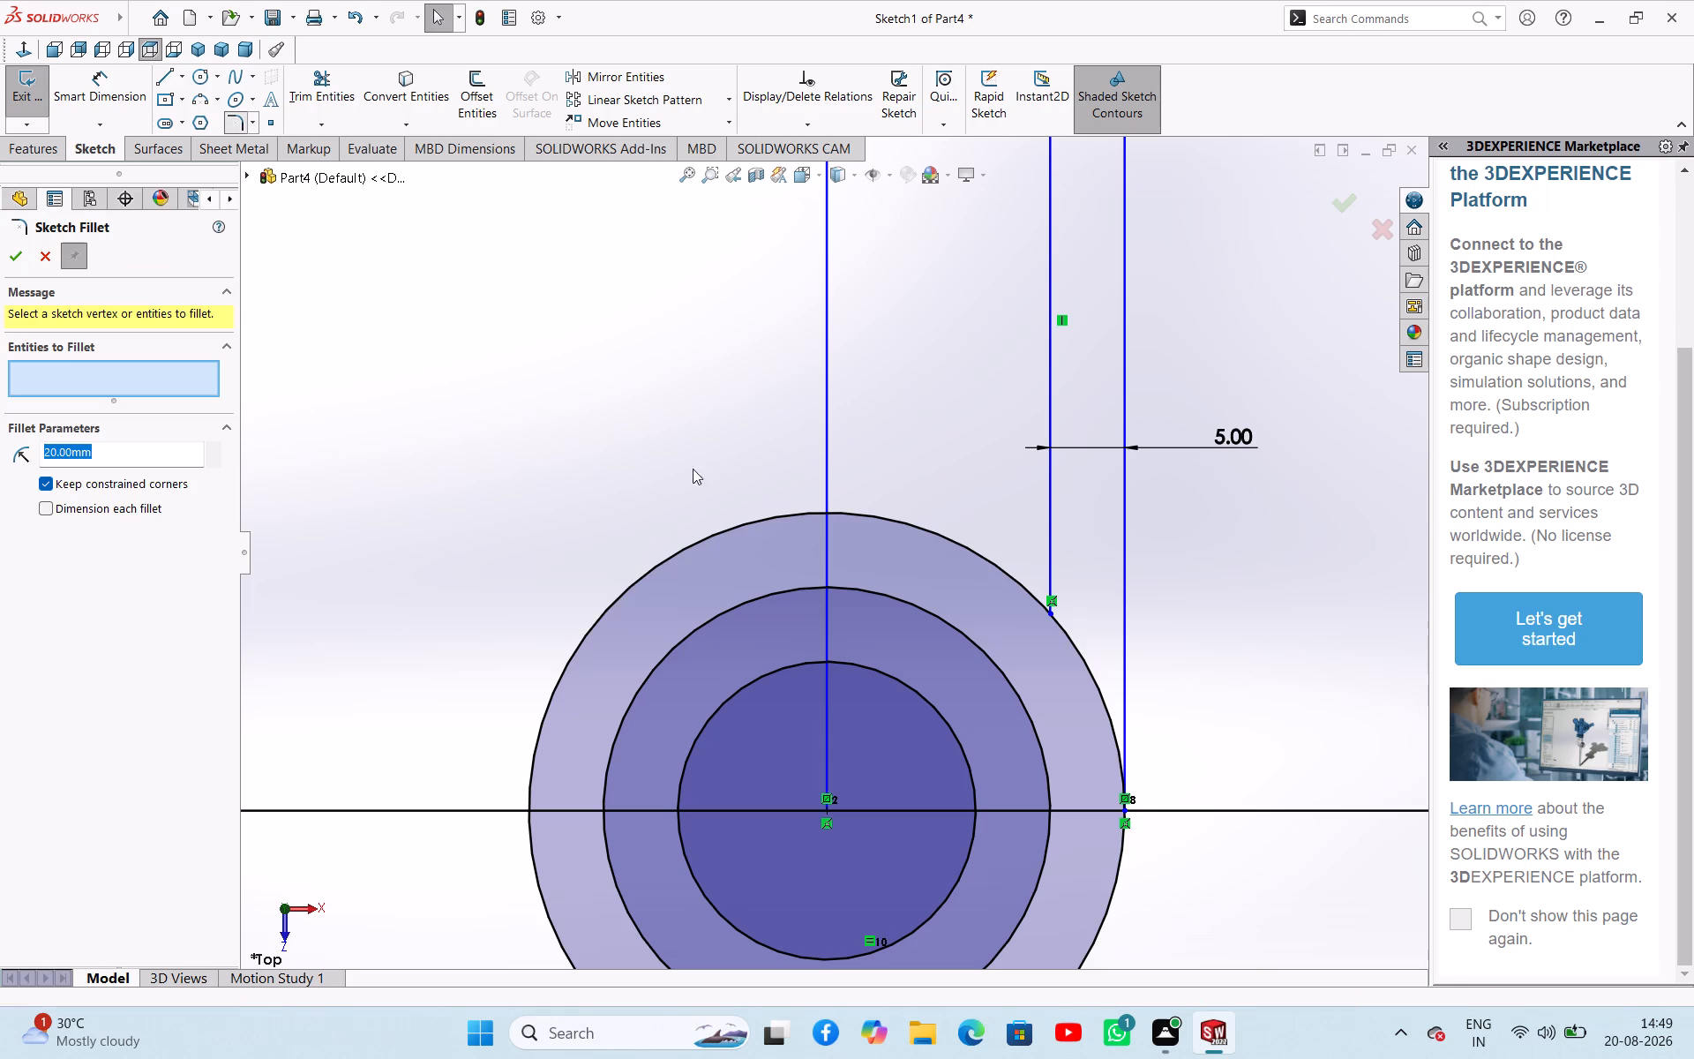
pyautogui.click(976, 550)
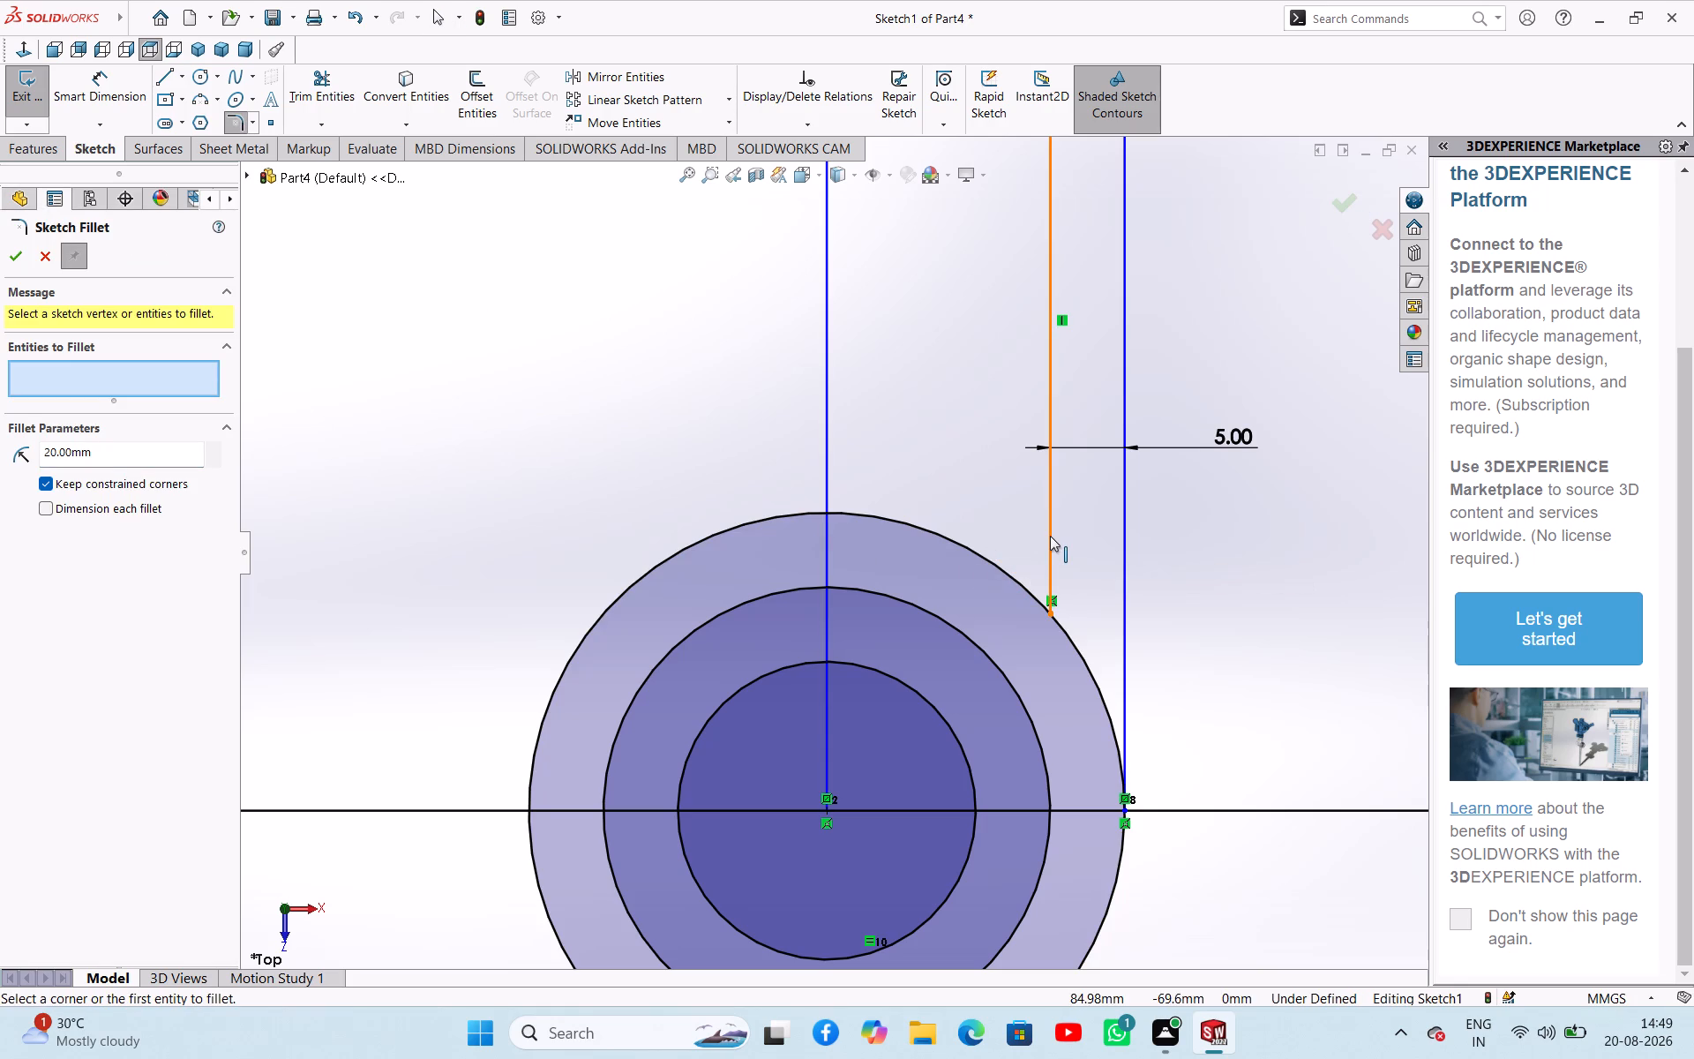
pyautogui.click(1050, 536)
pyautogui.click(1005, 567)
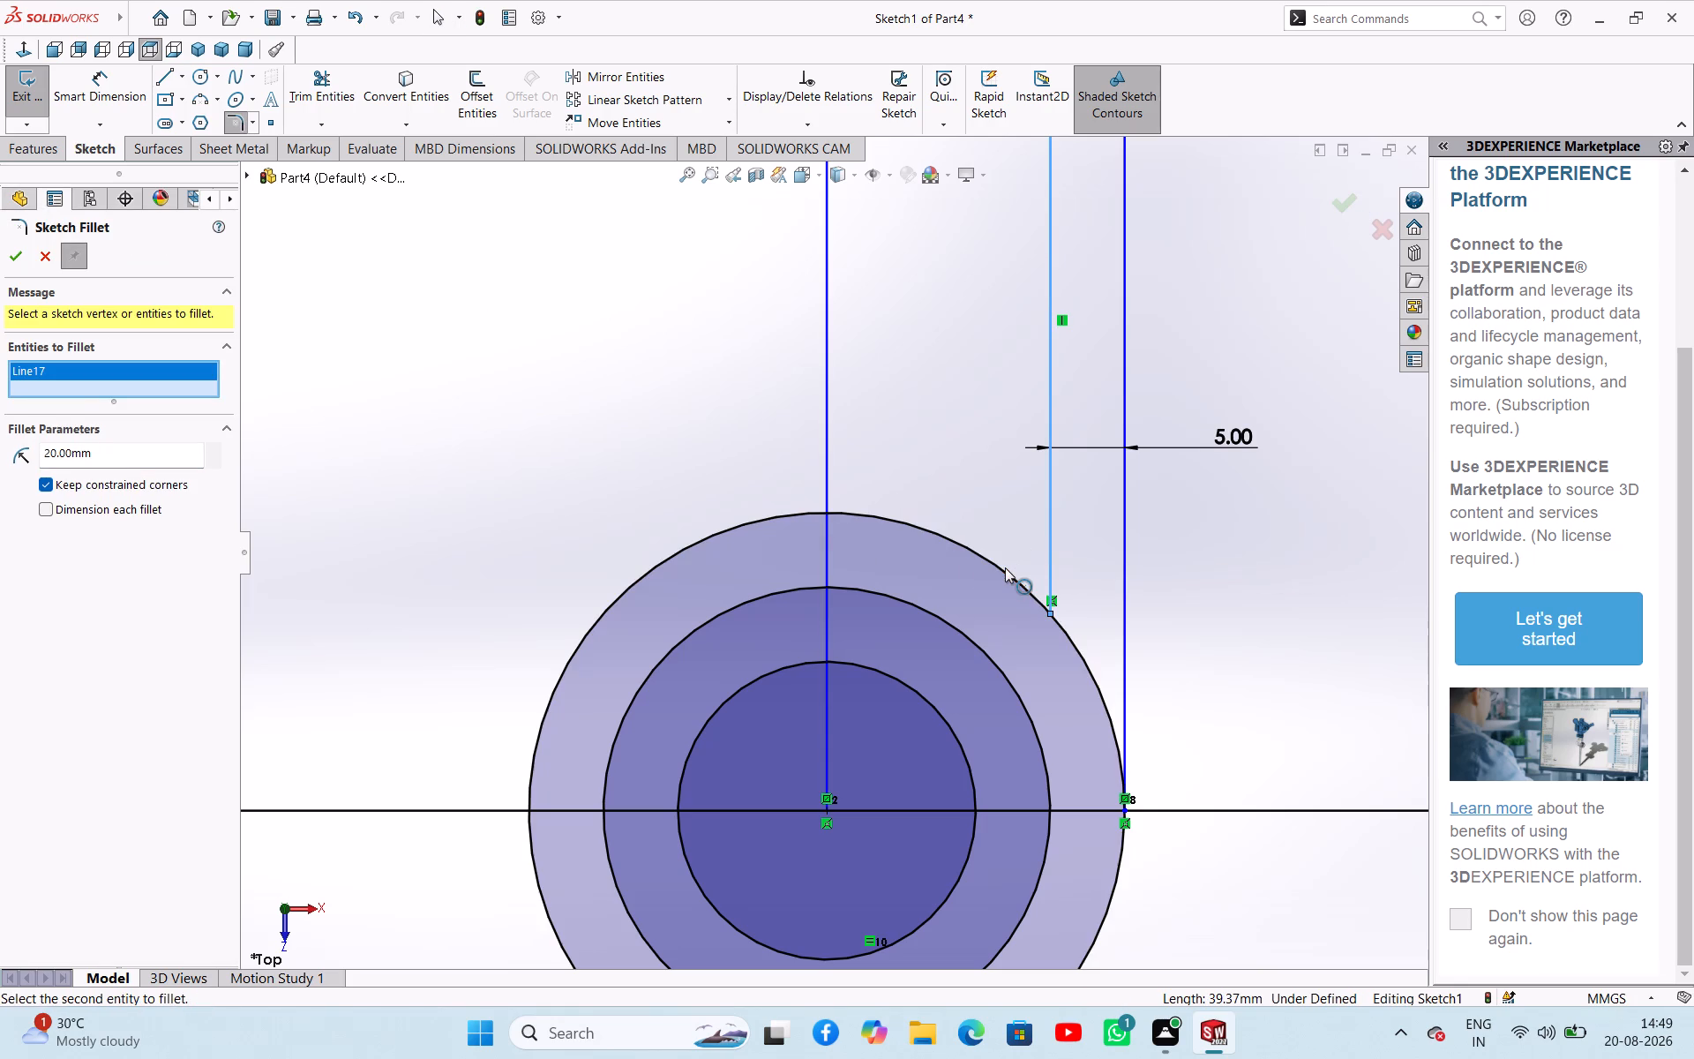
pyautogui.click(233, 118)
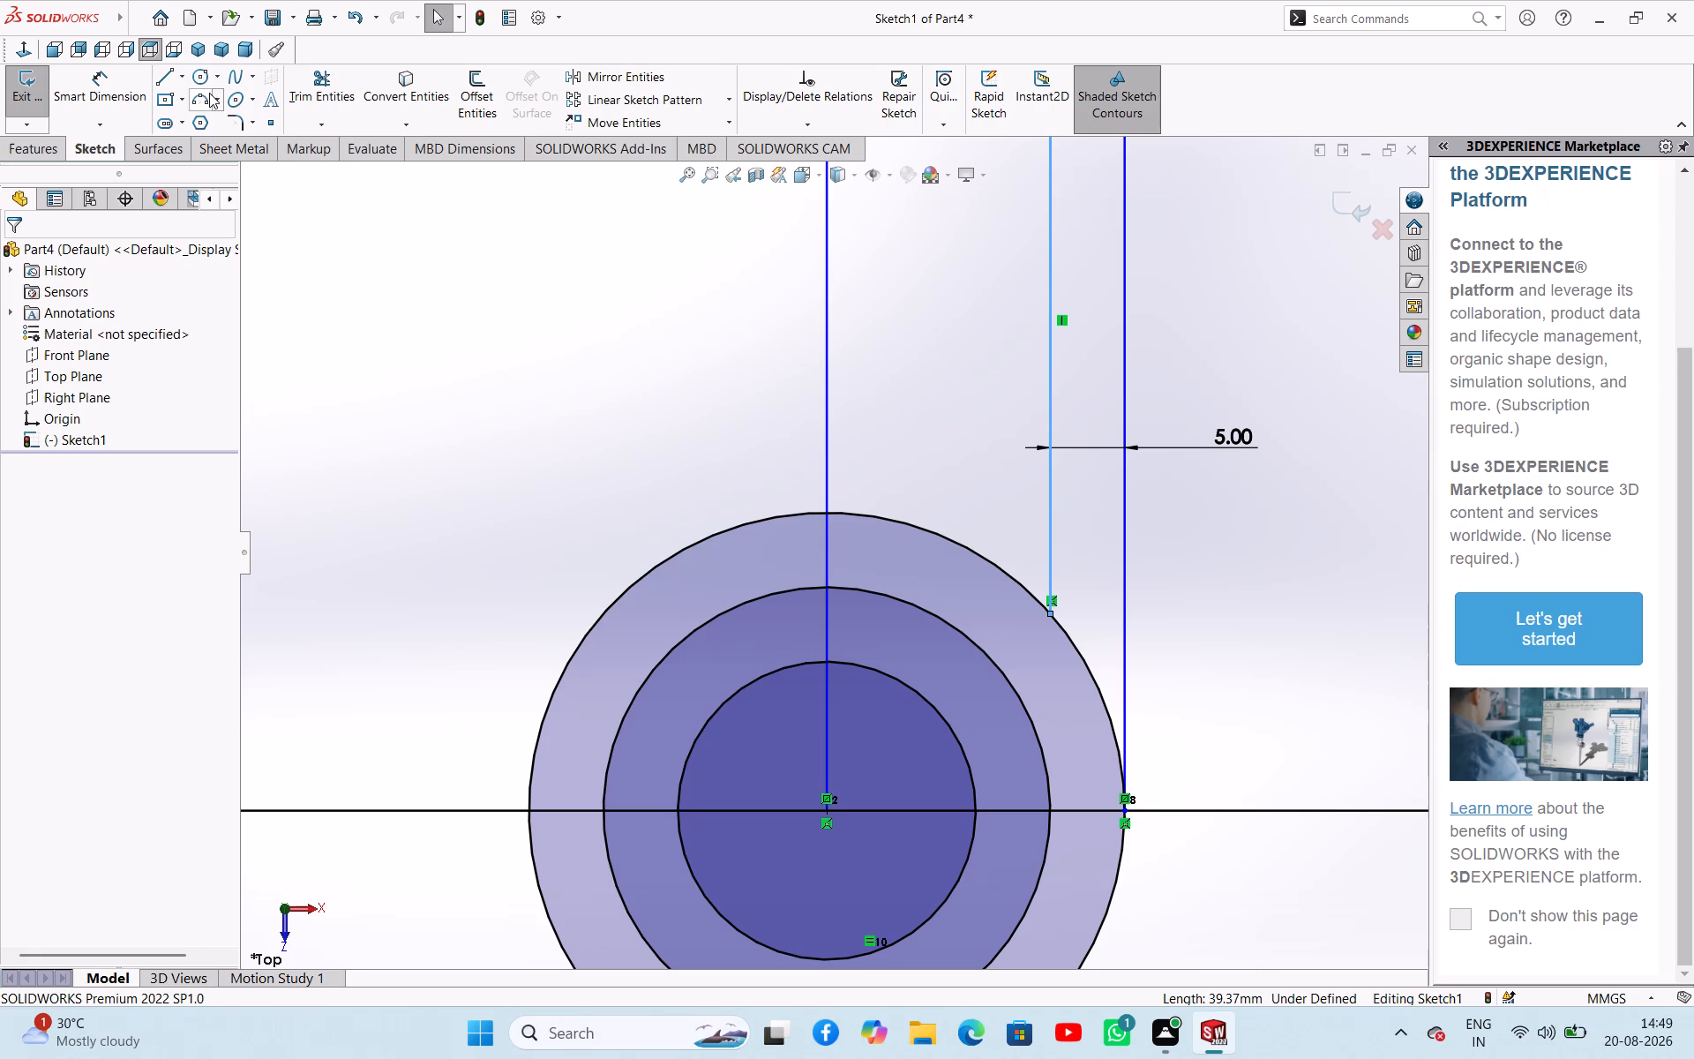
# Sketch a three-point arc of about 6.8 mm radius from the lower-right 40 mm circle to the inner vertical line.
pyautogui.click(200, 94)
pyautogui.click(952, 542)
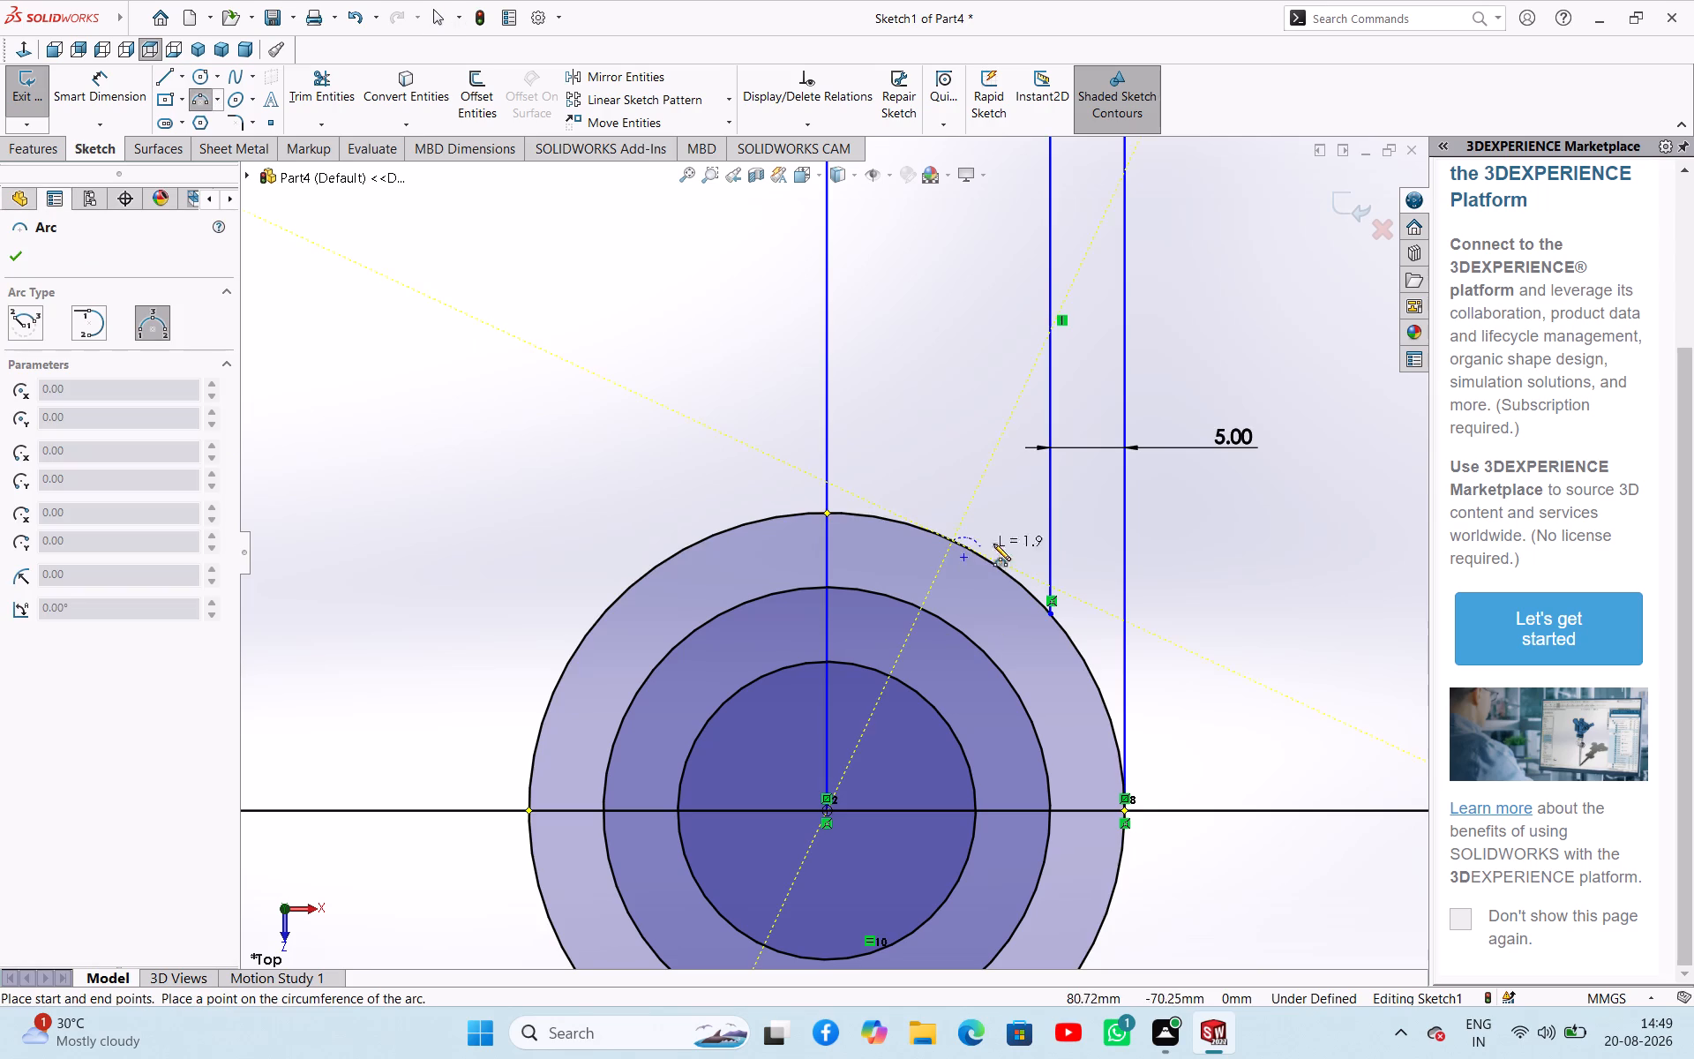
pyautogui.click(1047, 524)
pyautogui.click(1015, 543)
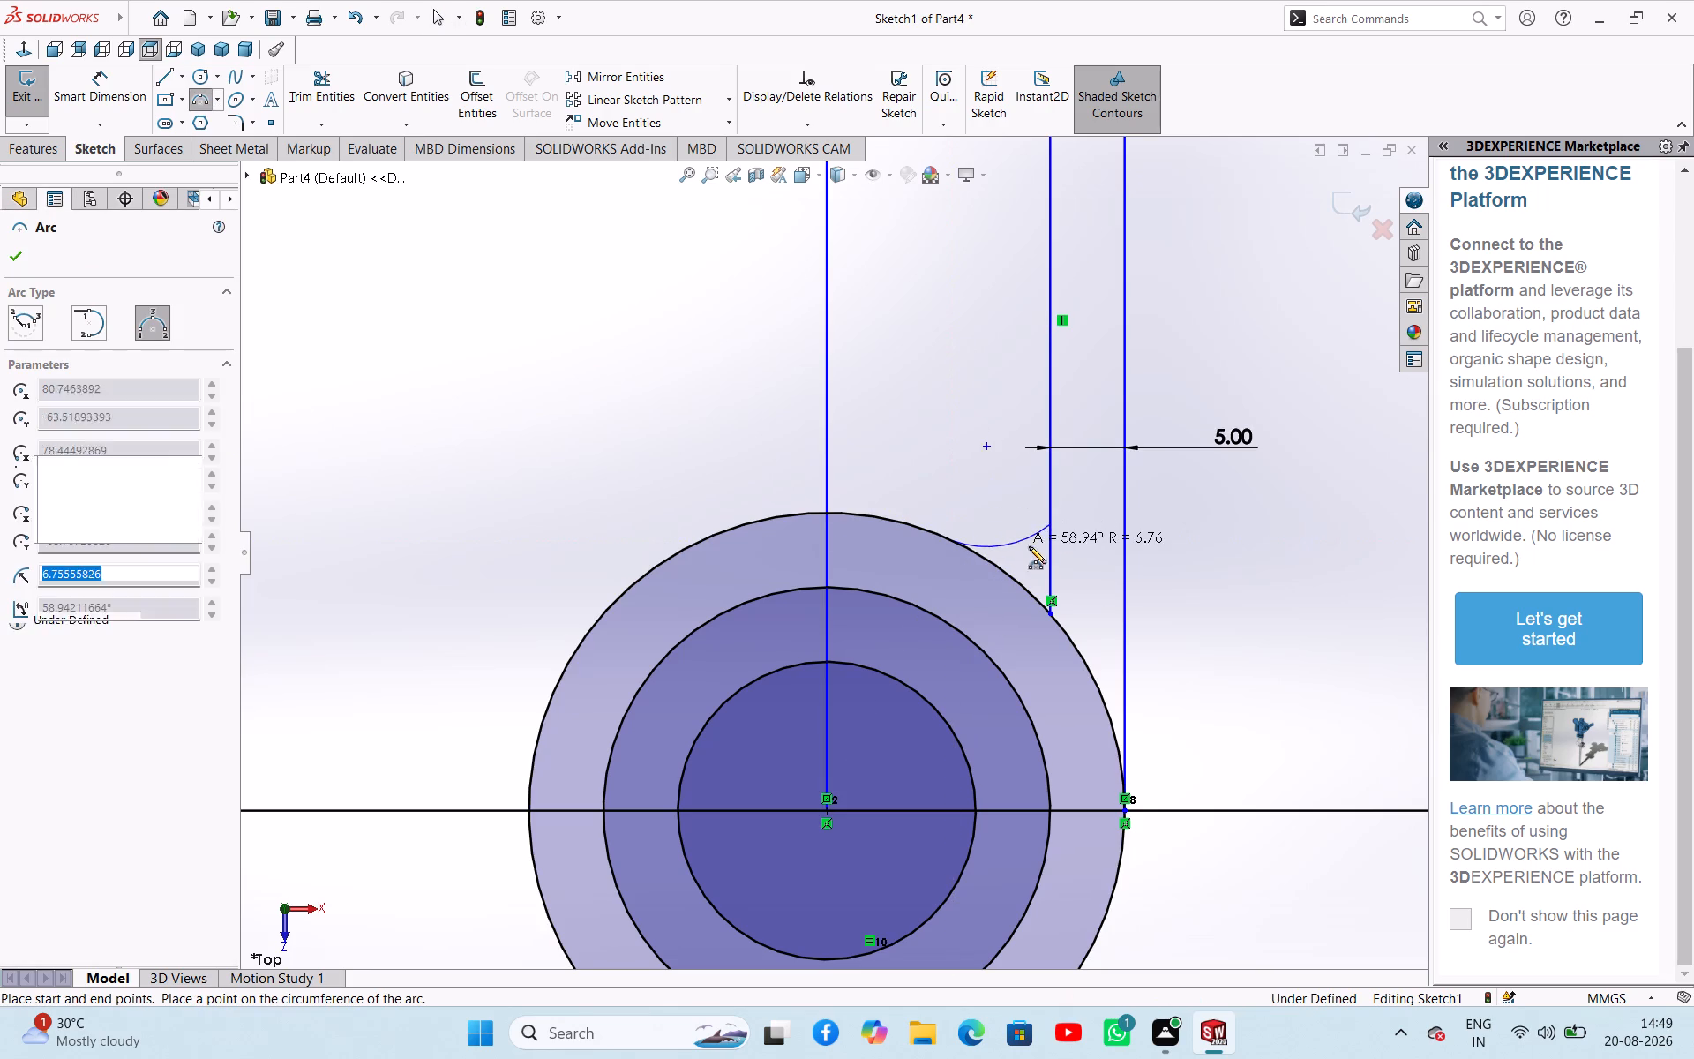
pyautogui.rightClick(1171, 568)
pyautogui.click(1188, 582)
# Dimension the new arc at the lower-right circle with a 5 mm radius.
pyautogui.moveTo(1207, 620); pyautogui.dragTo(1224, 514, button='right')
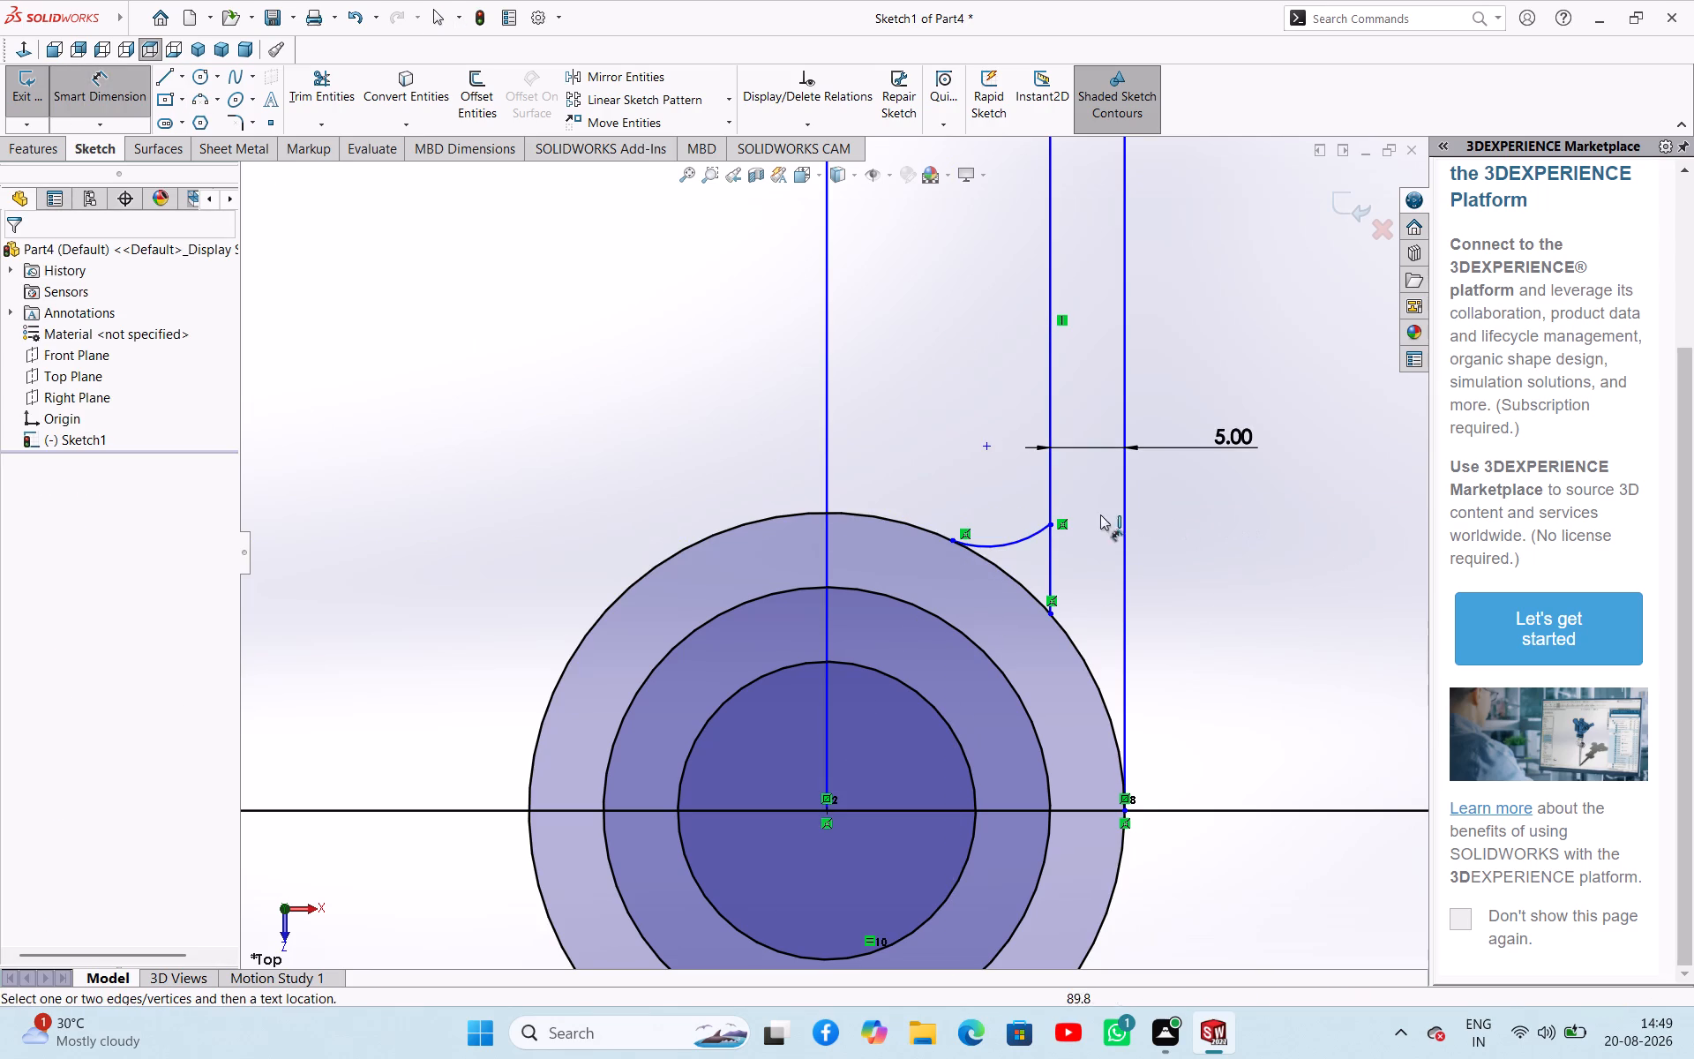
pyautogui.click(1021, 542)
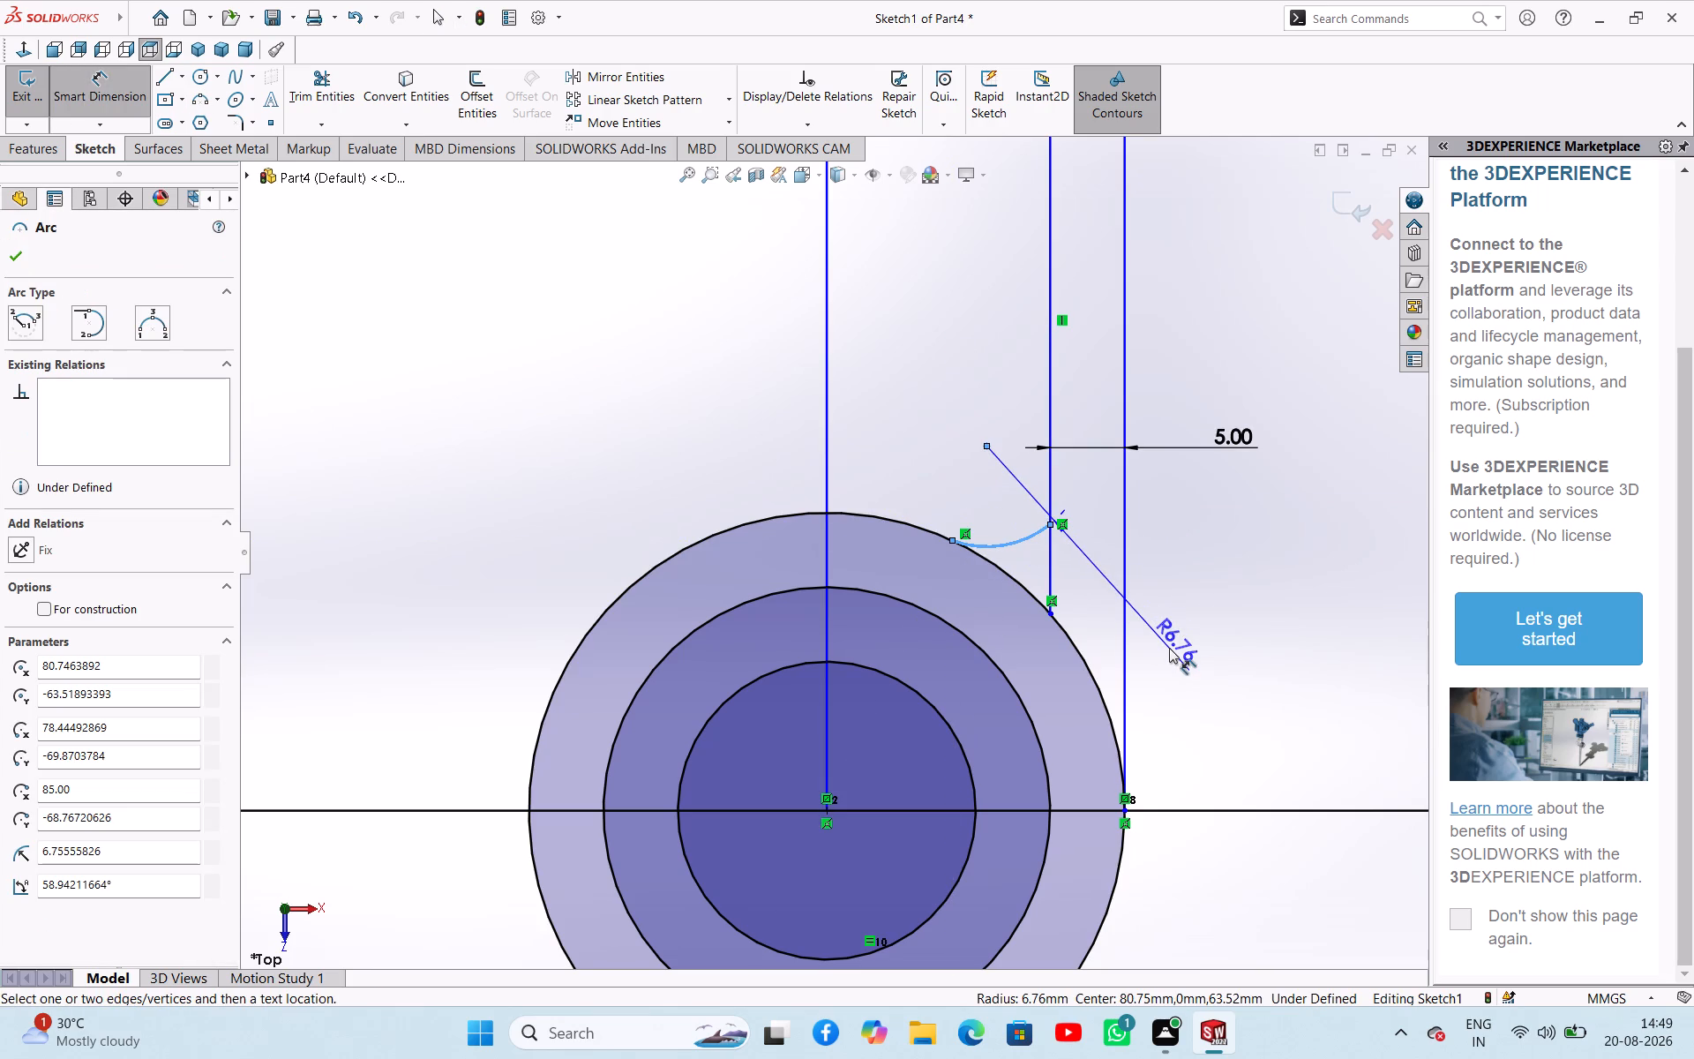
pyautogui.click(1169, 648)
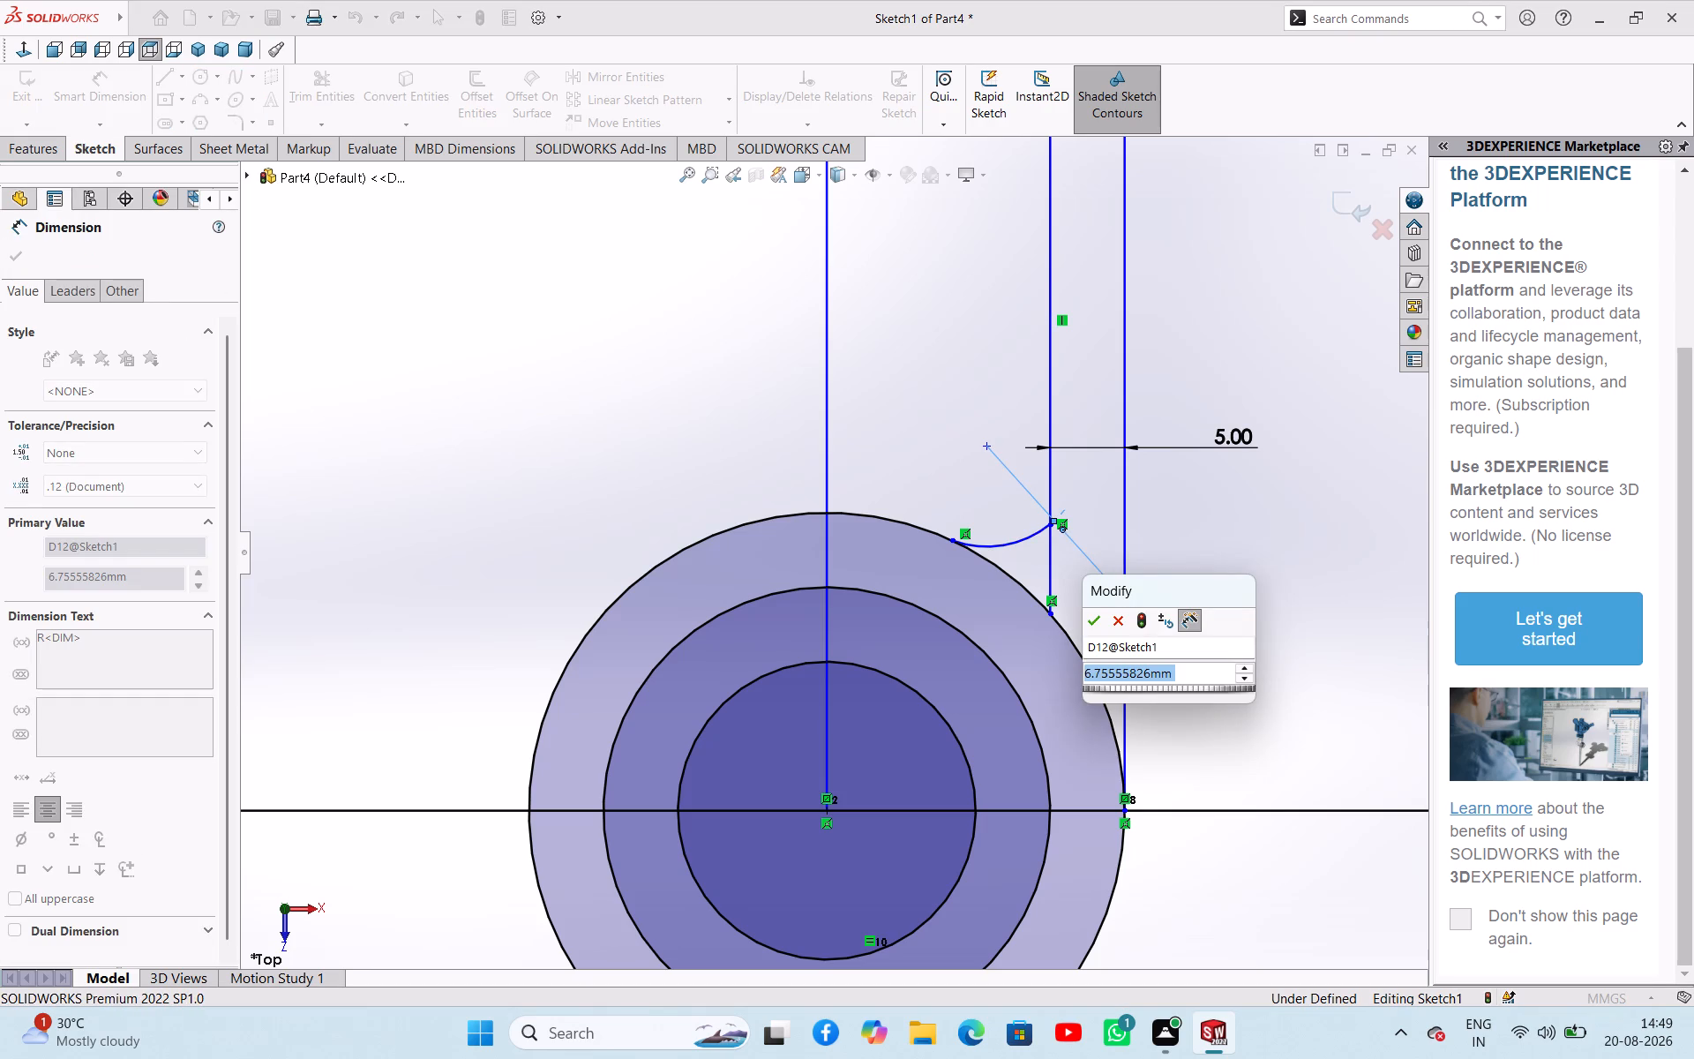
pyautogui.press('5')
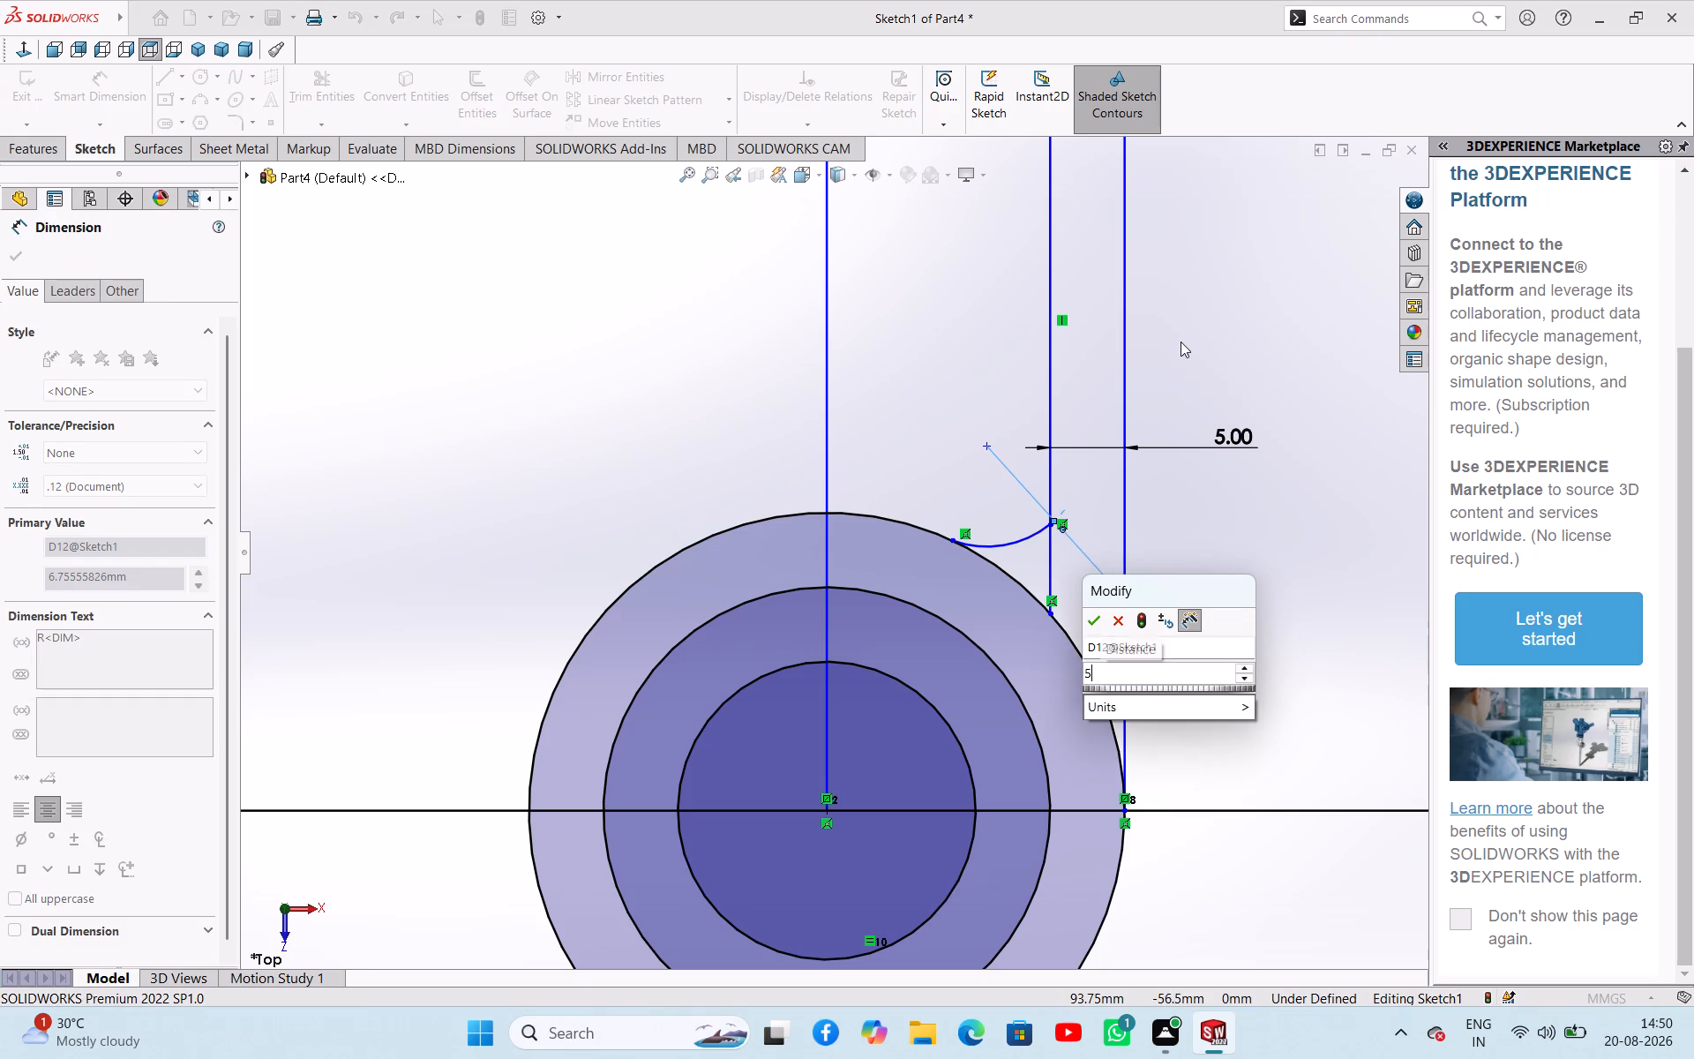
pyautogui.press('Return')
pyautogui.rightClick(1269, 491)
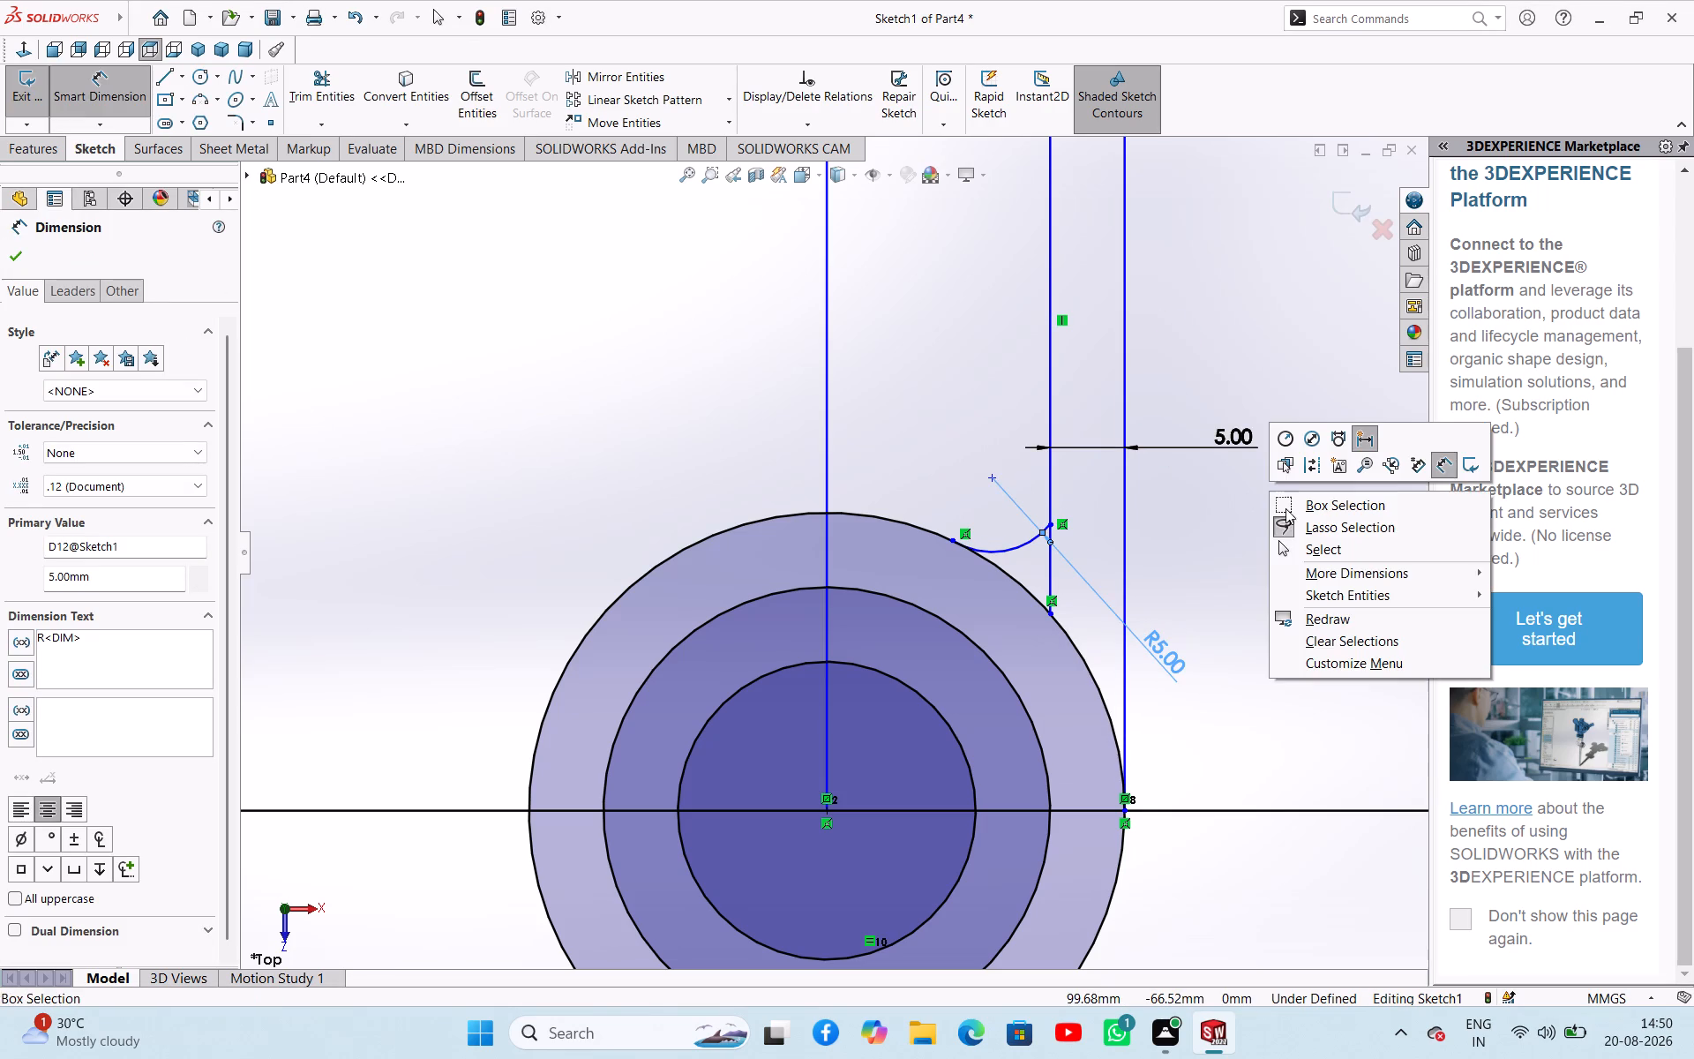
pyautogui.click(1293, 558)
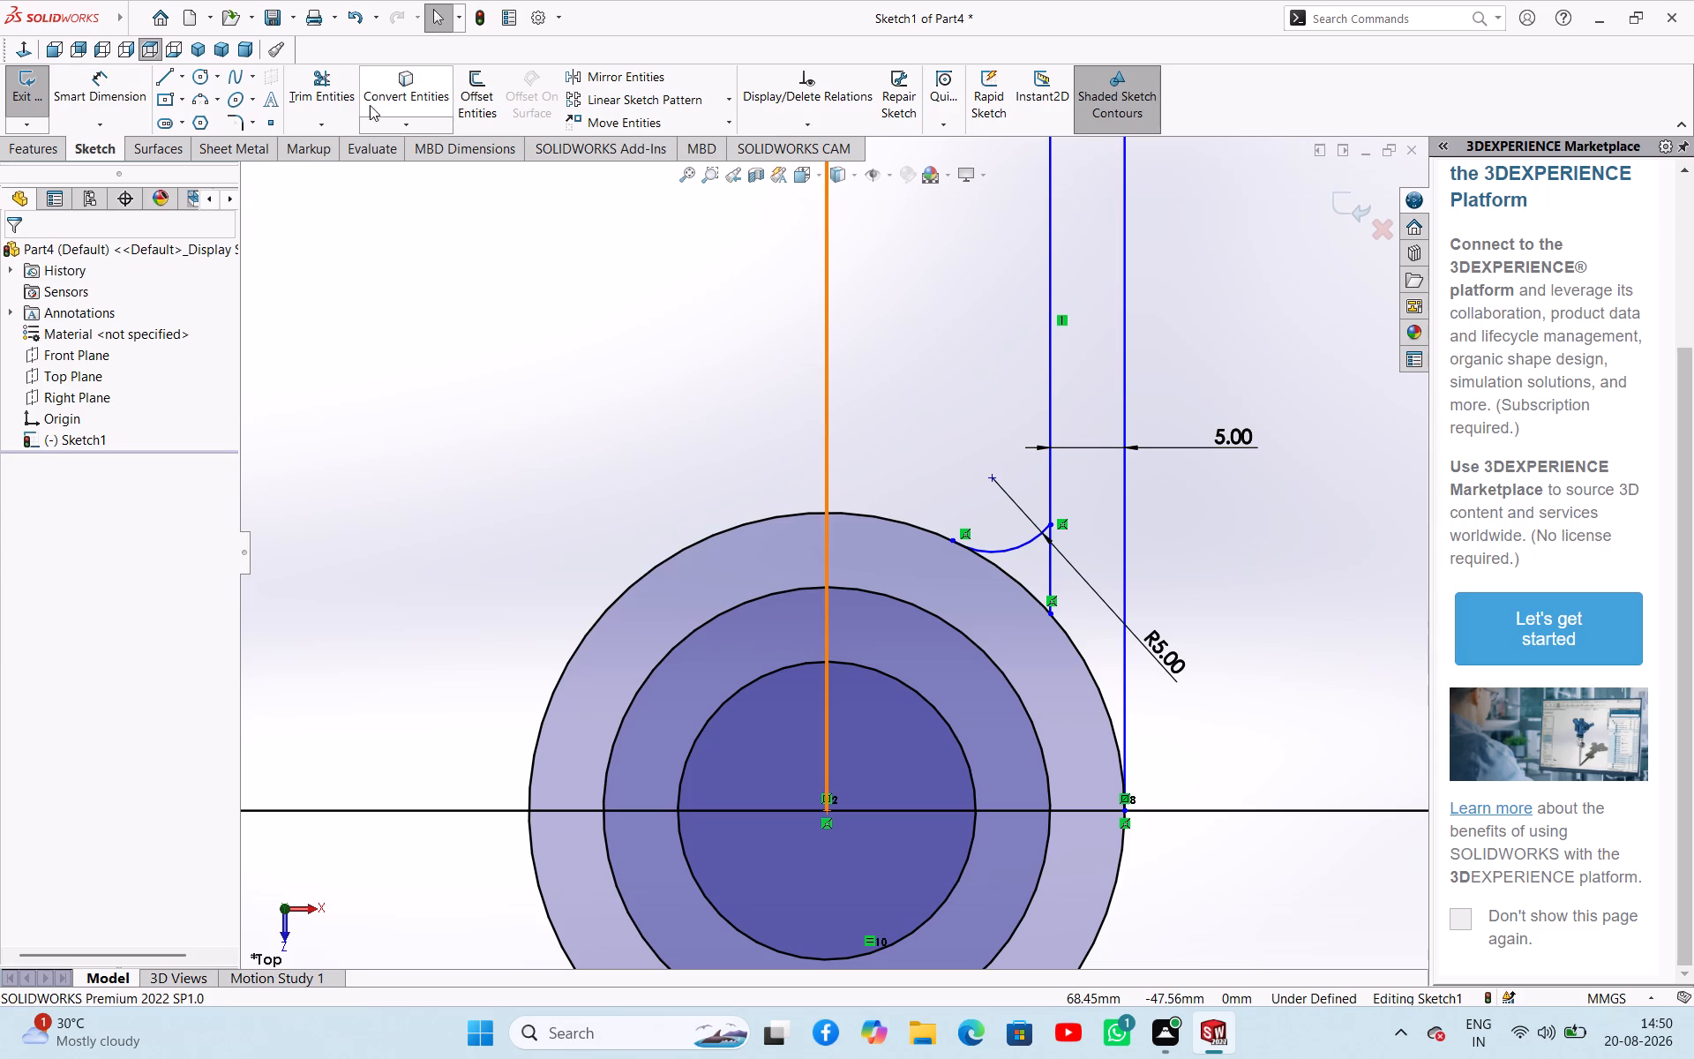
# Trim away the part of the inner vertical line below its junction with the 5 mm arc.
pyautogui.click(334, 93)
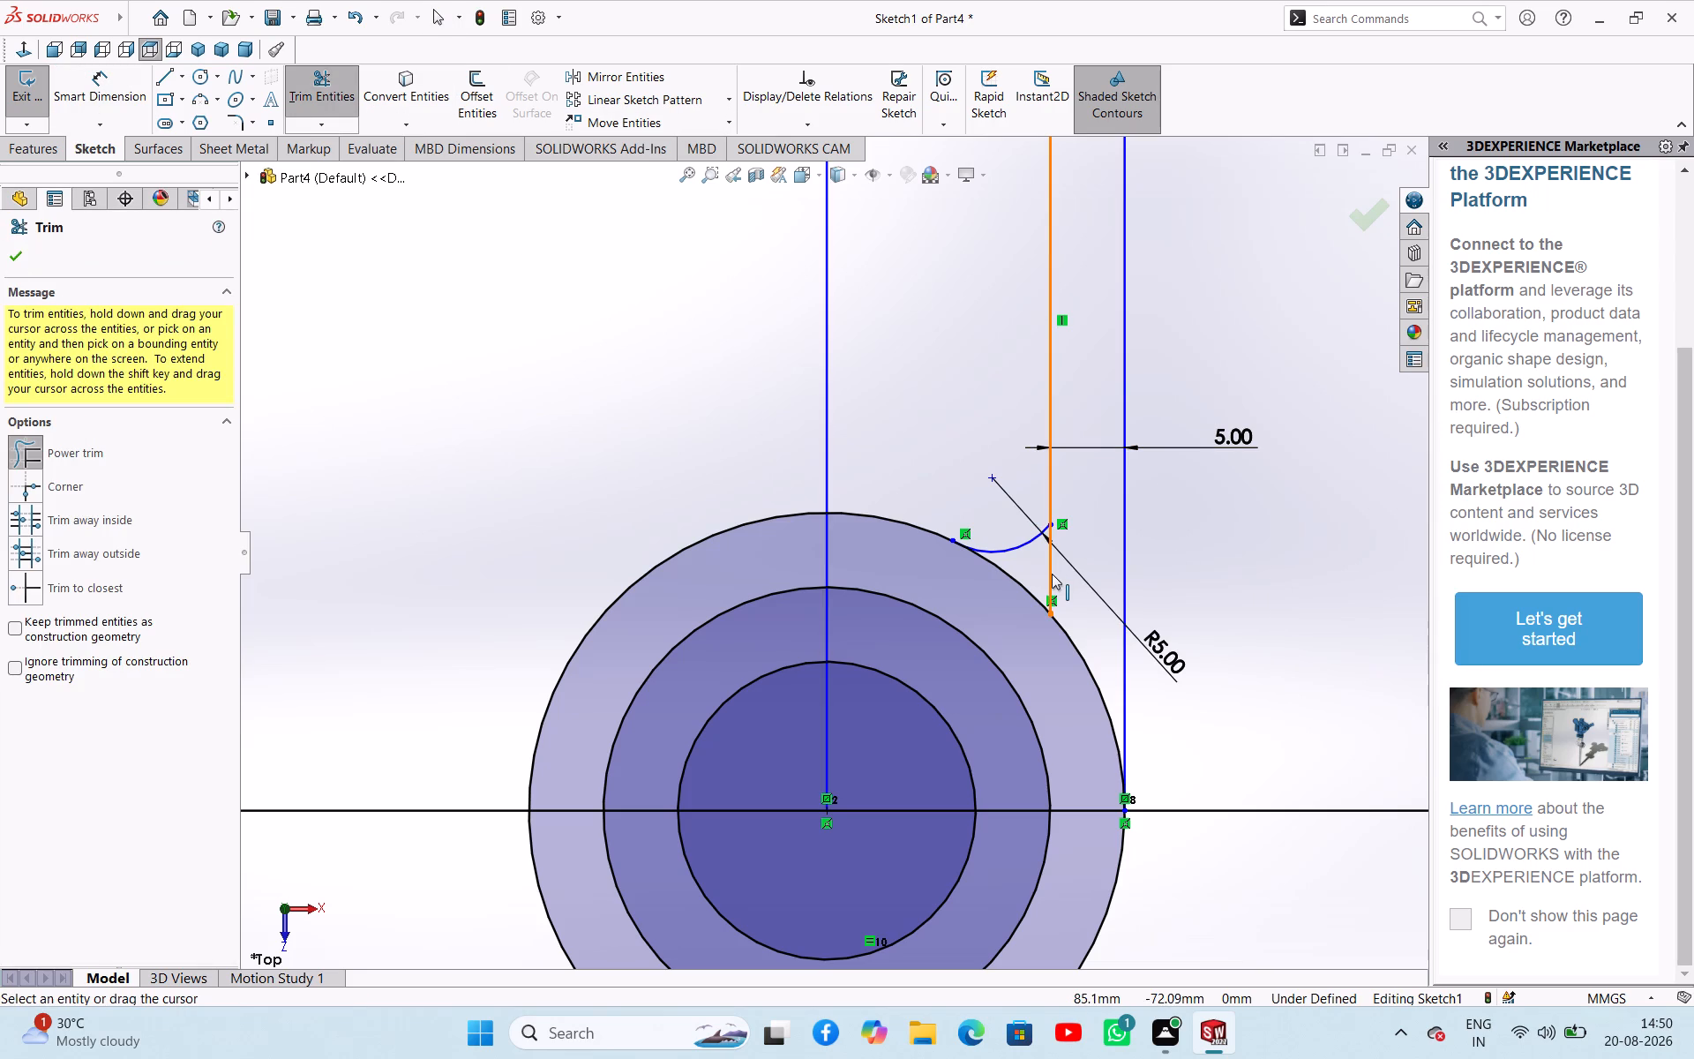
pyautogui.click(1052, 574)
pyautogui.moveTo(1027, 566); pyautogui.dragTo(1058, 564)
pyautogui.rightClick(1234, 537)
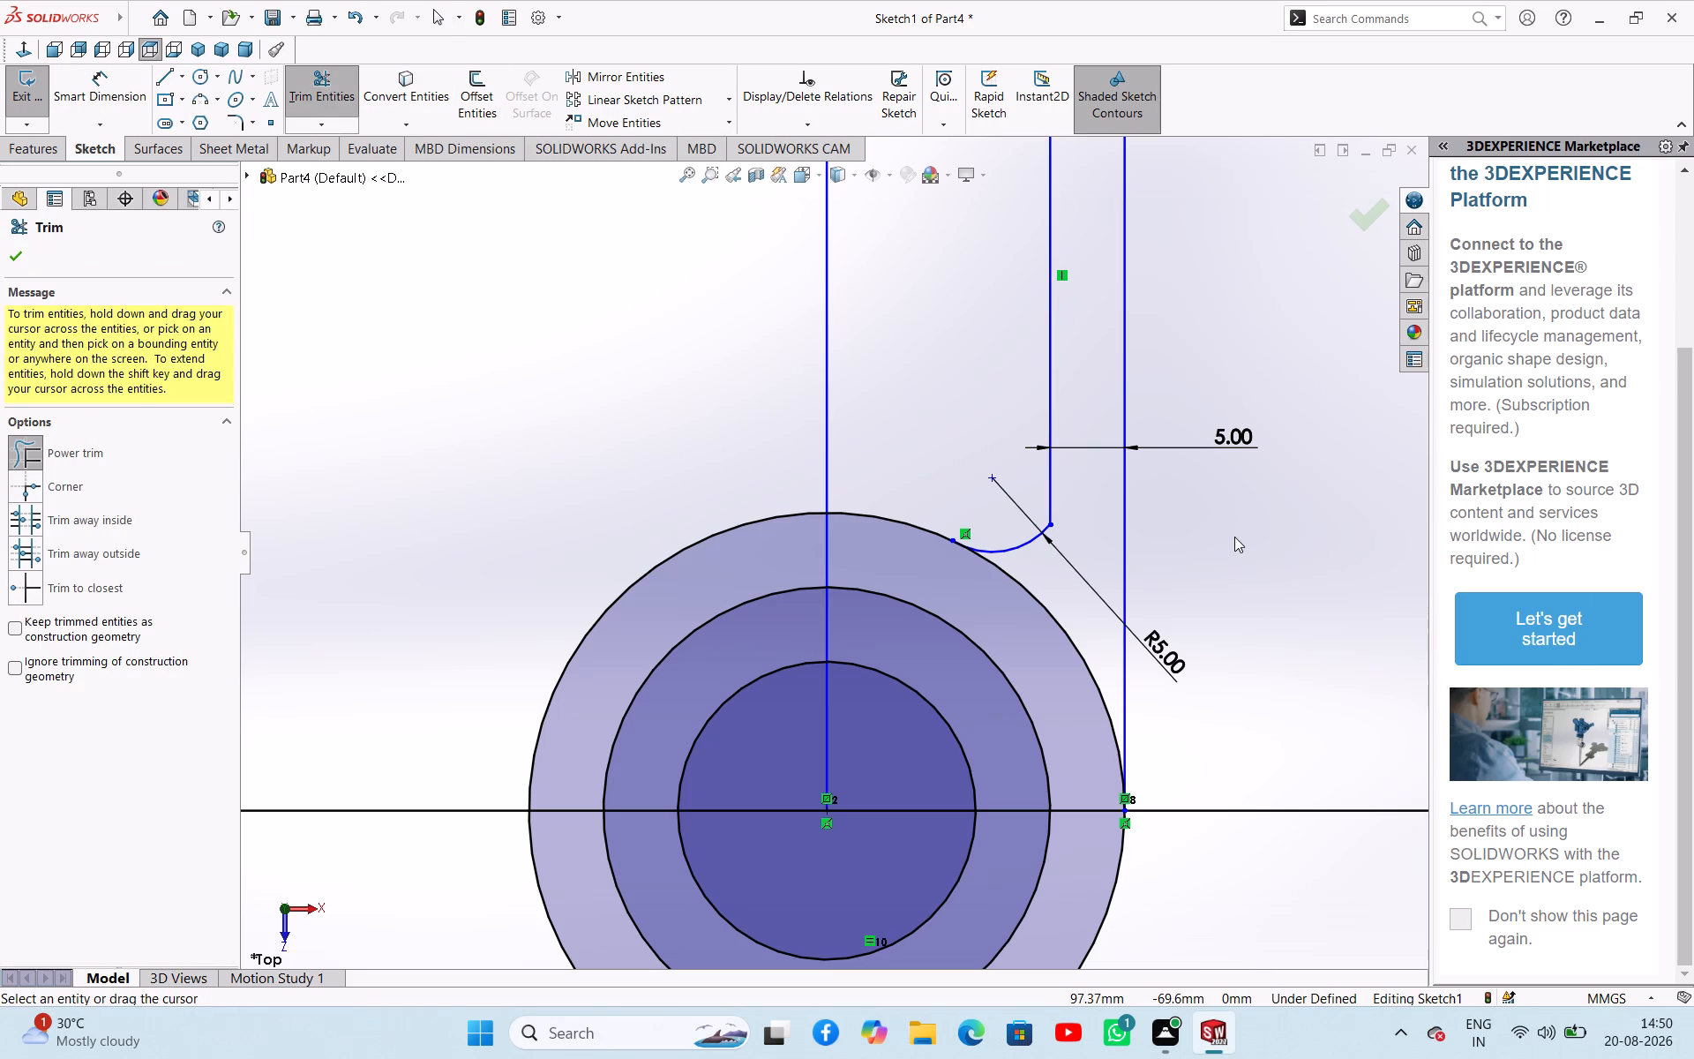
pyautogui.click(1265, 592)
# Make the 5 mm arc tangent to the inner vertical line.
pyautogui.click(1013, 543)
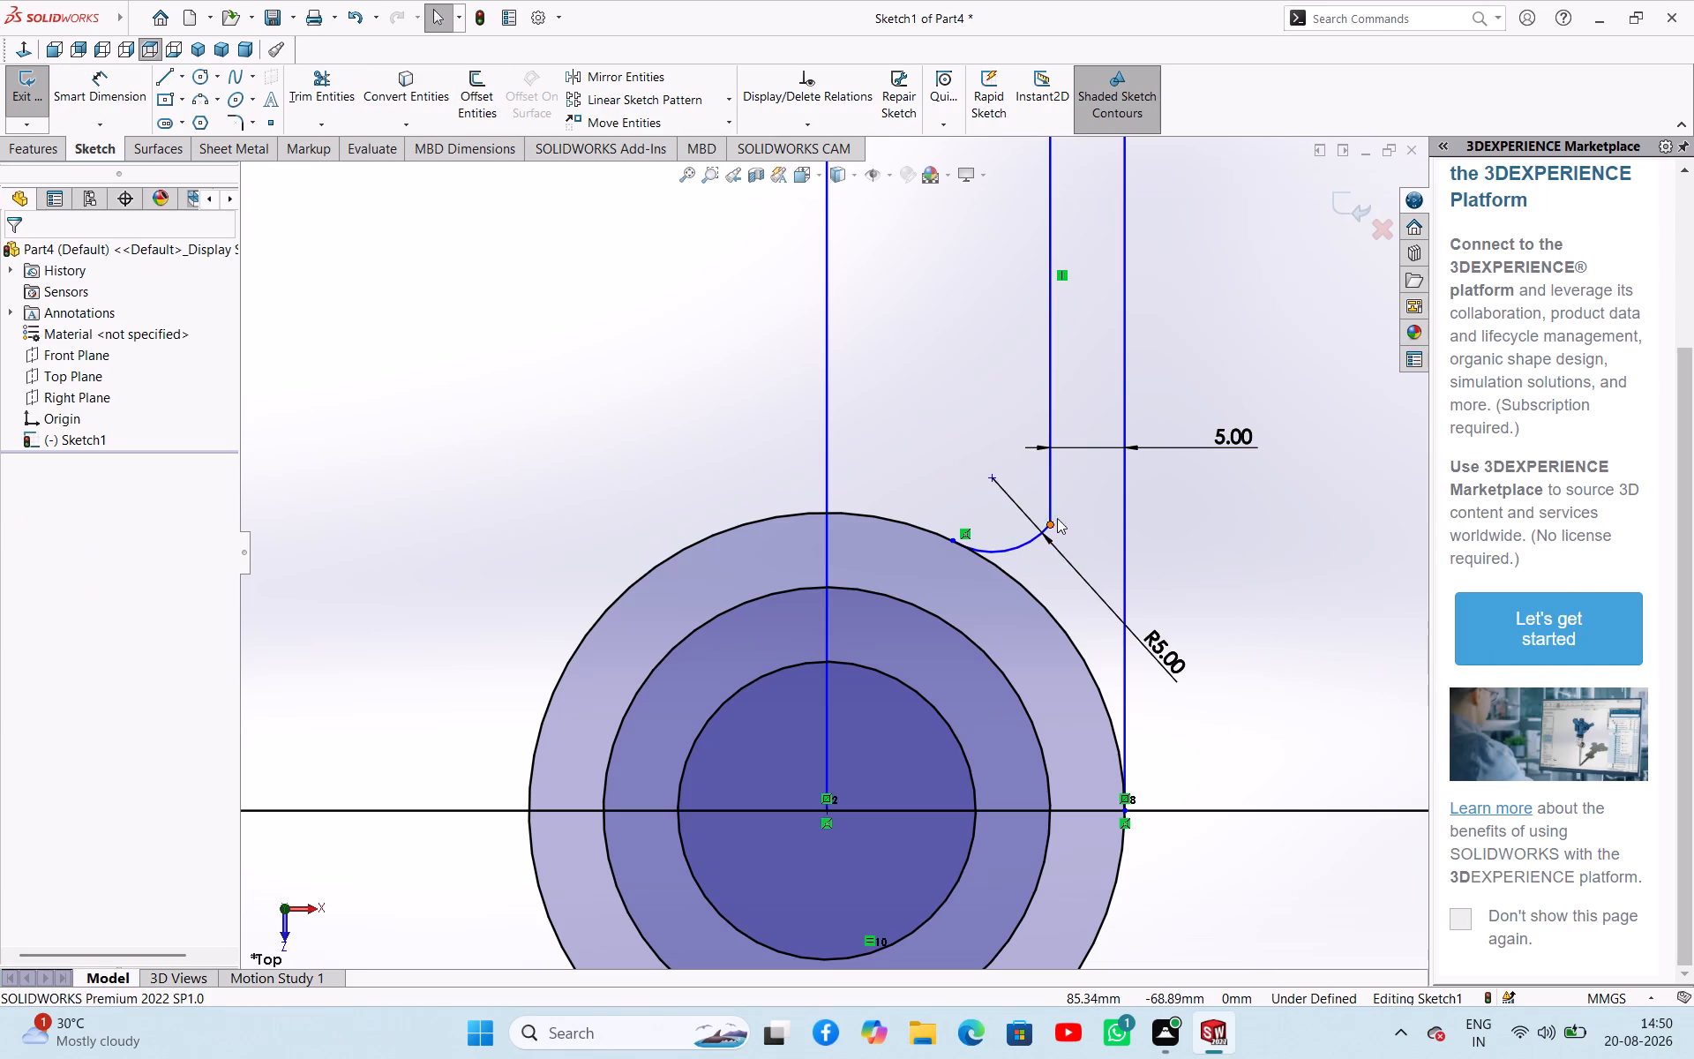
pyautogui.keyDown('ctrl'); pyautogui.click(1053, 491); pyautogui.keyUp('ctrl')
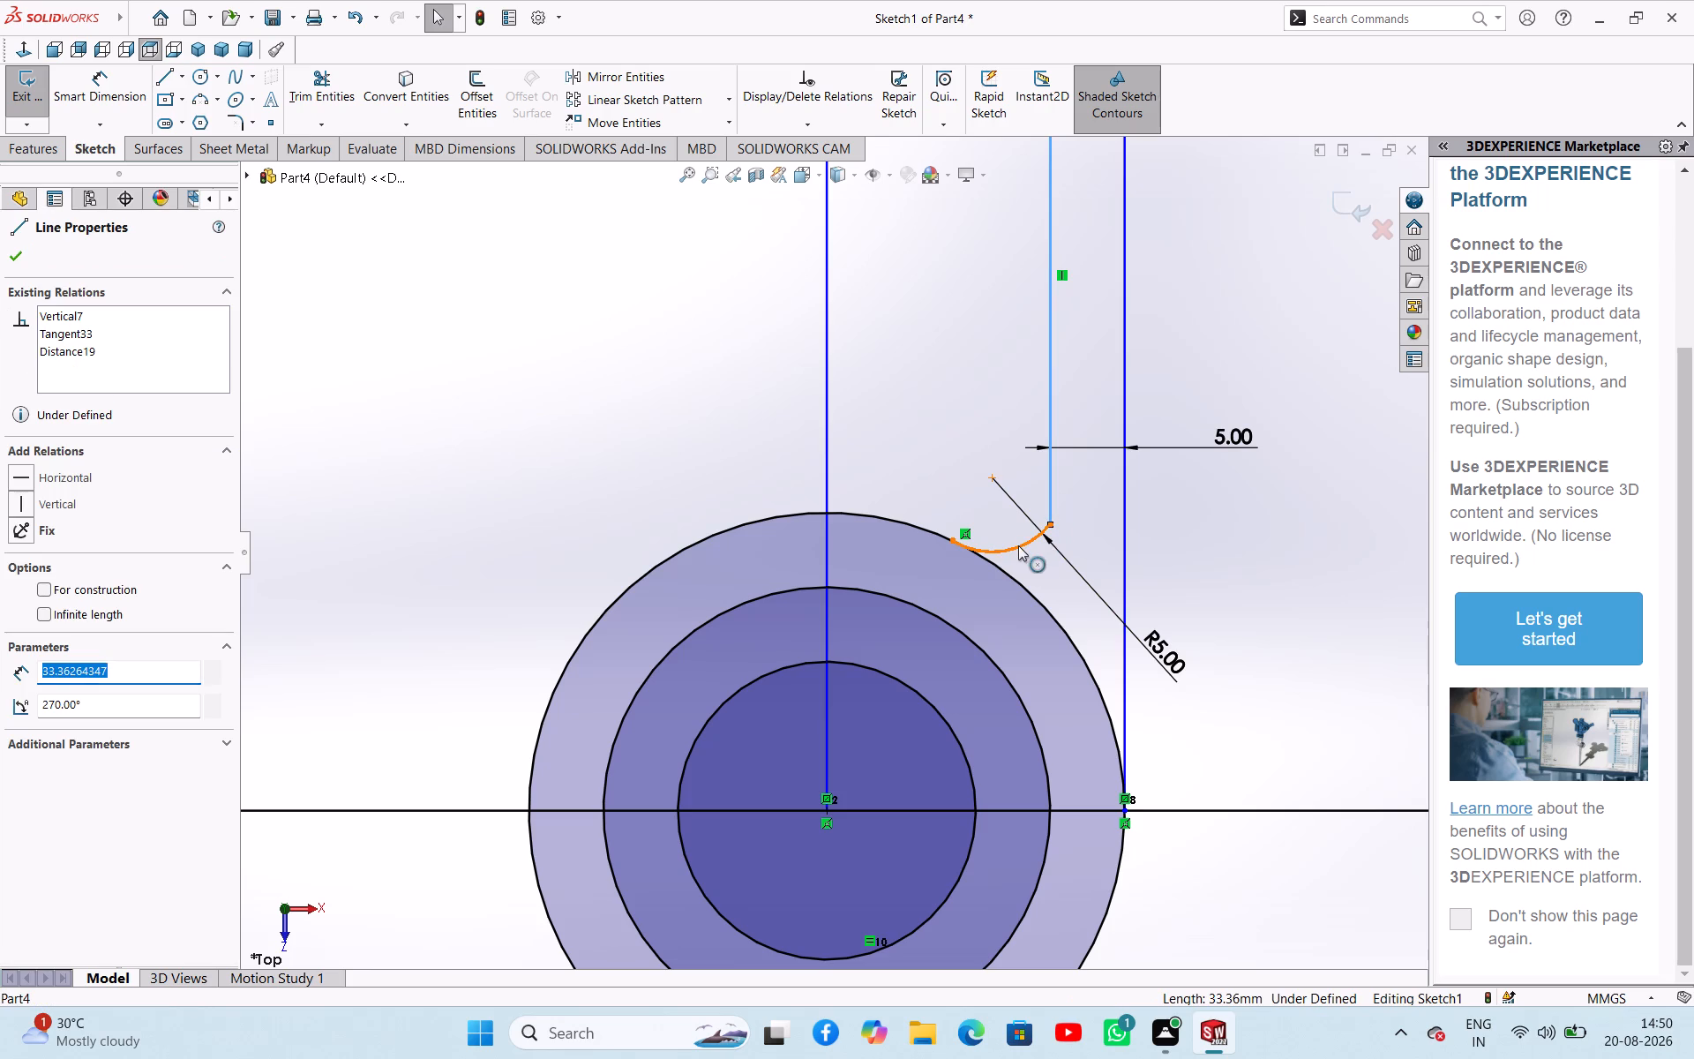
pyautogui.keyDown('ctrl'); pyautogui.click(1018, 545); pyautogui.keyUp('ctrl')
pyautogui.click(1065, 469)
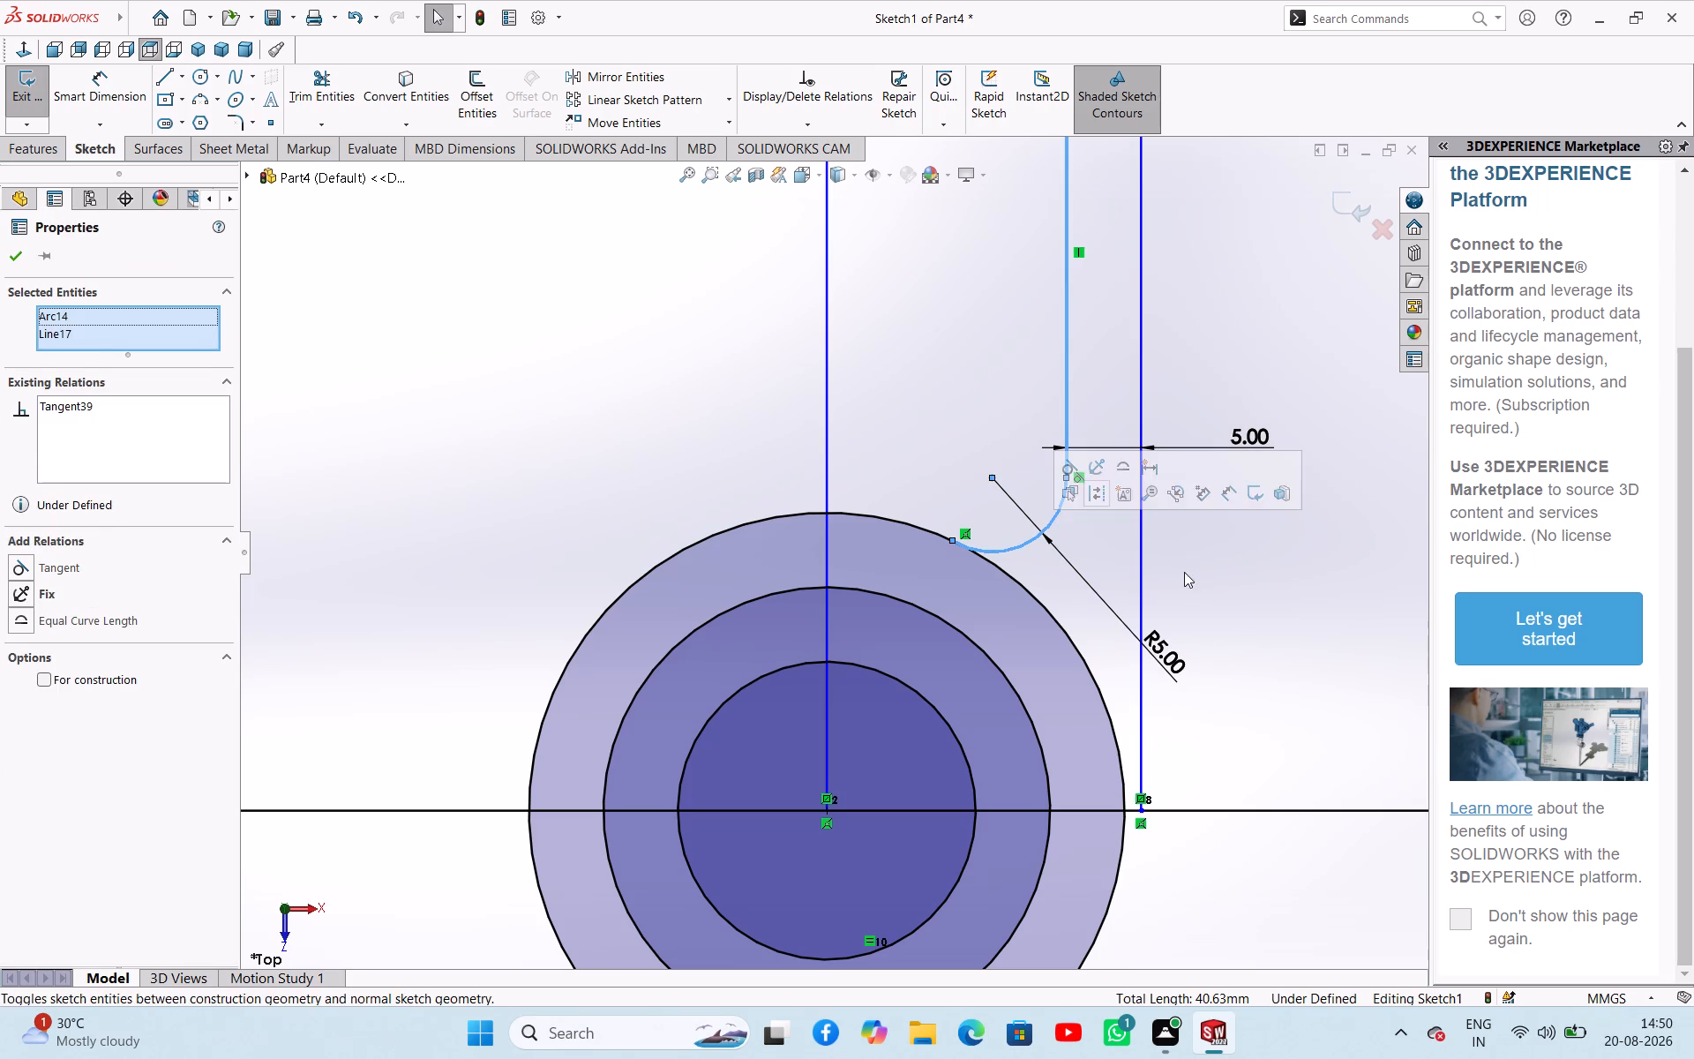
pyautogui.click(1191, 584)
# Set the gap between the inner and outer vertical lines to 4 mm.
pyautogui.scroll(3, 1194, 584)
pyautogui.scroll(-3, 1054, 716)
pyautogui.click(1027, 705)
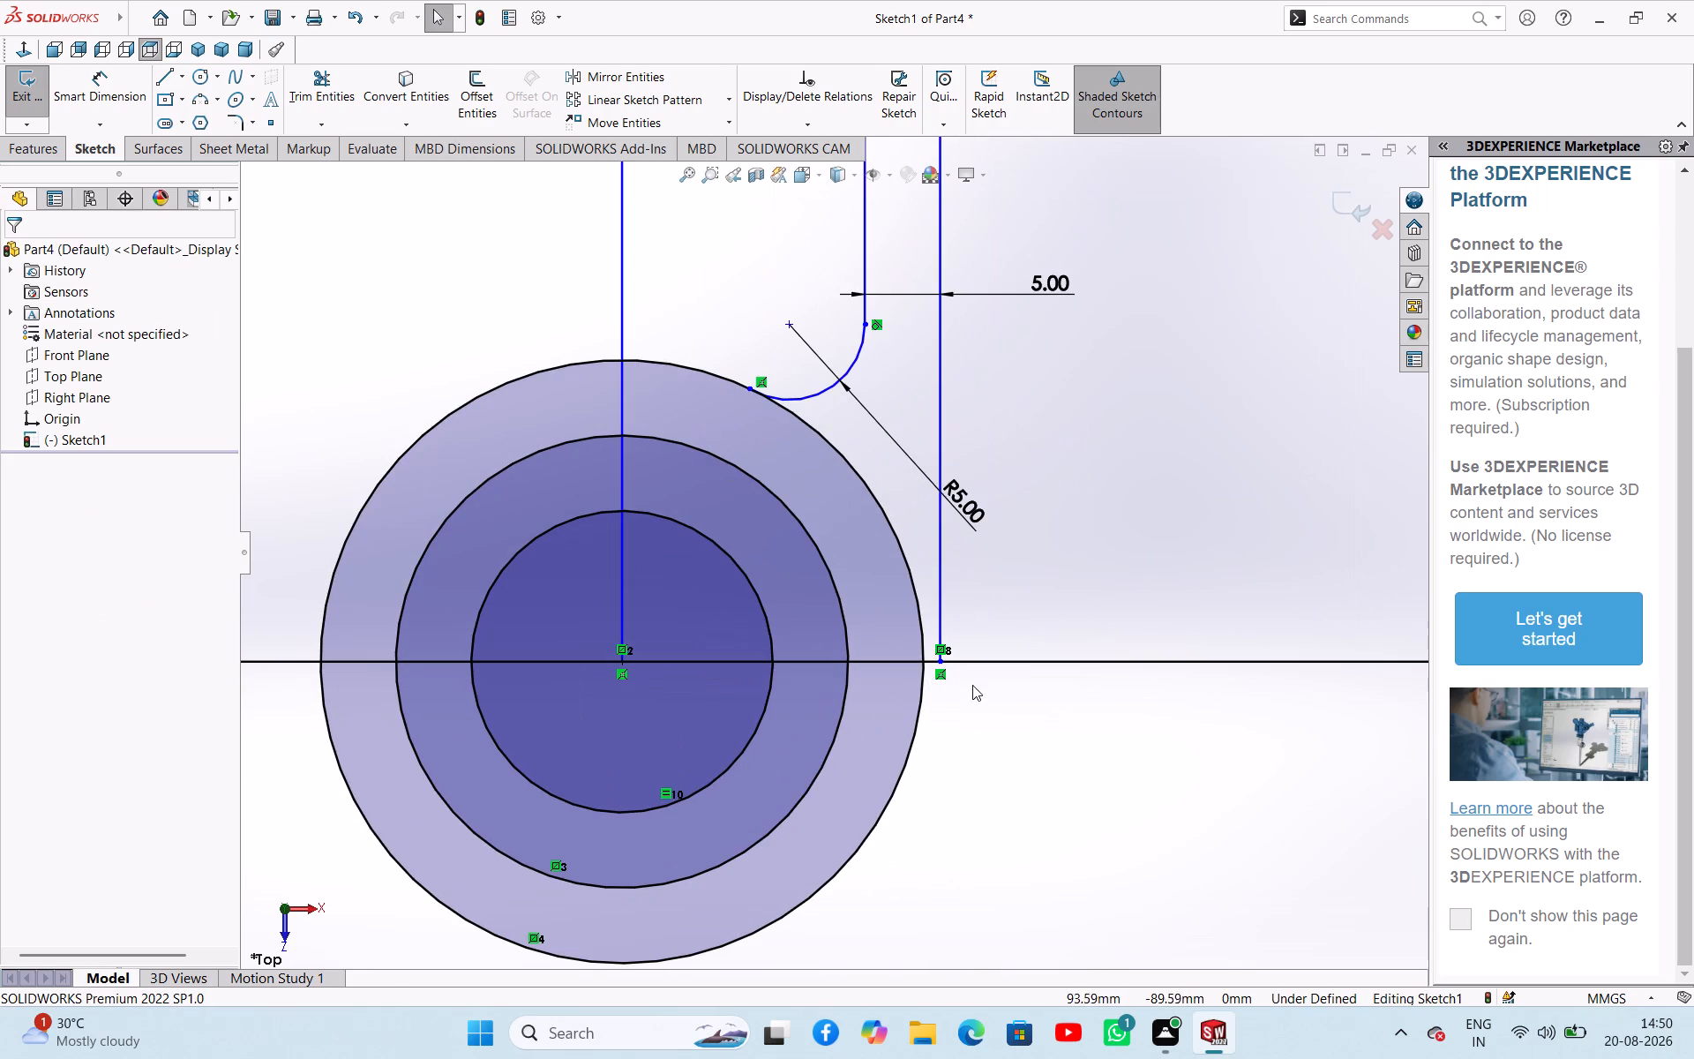
pyautogui.doubleClick(1051, 294)
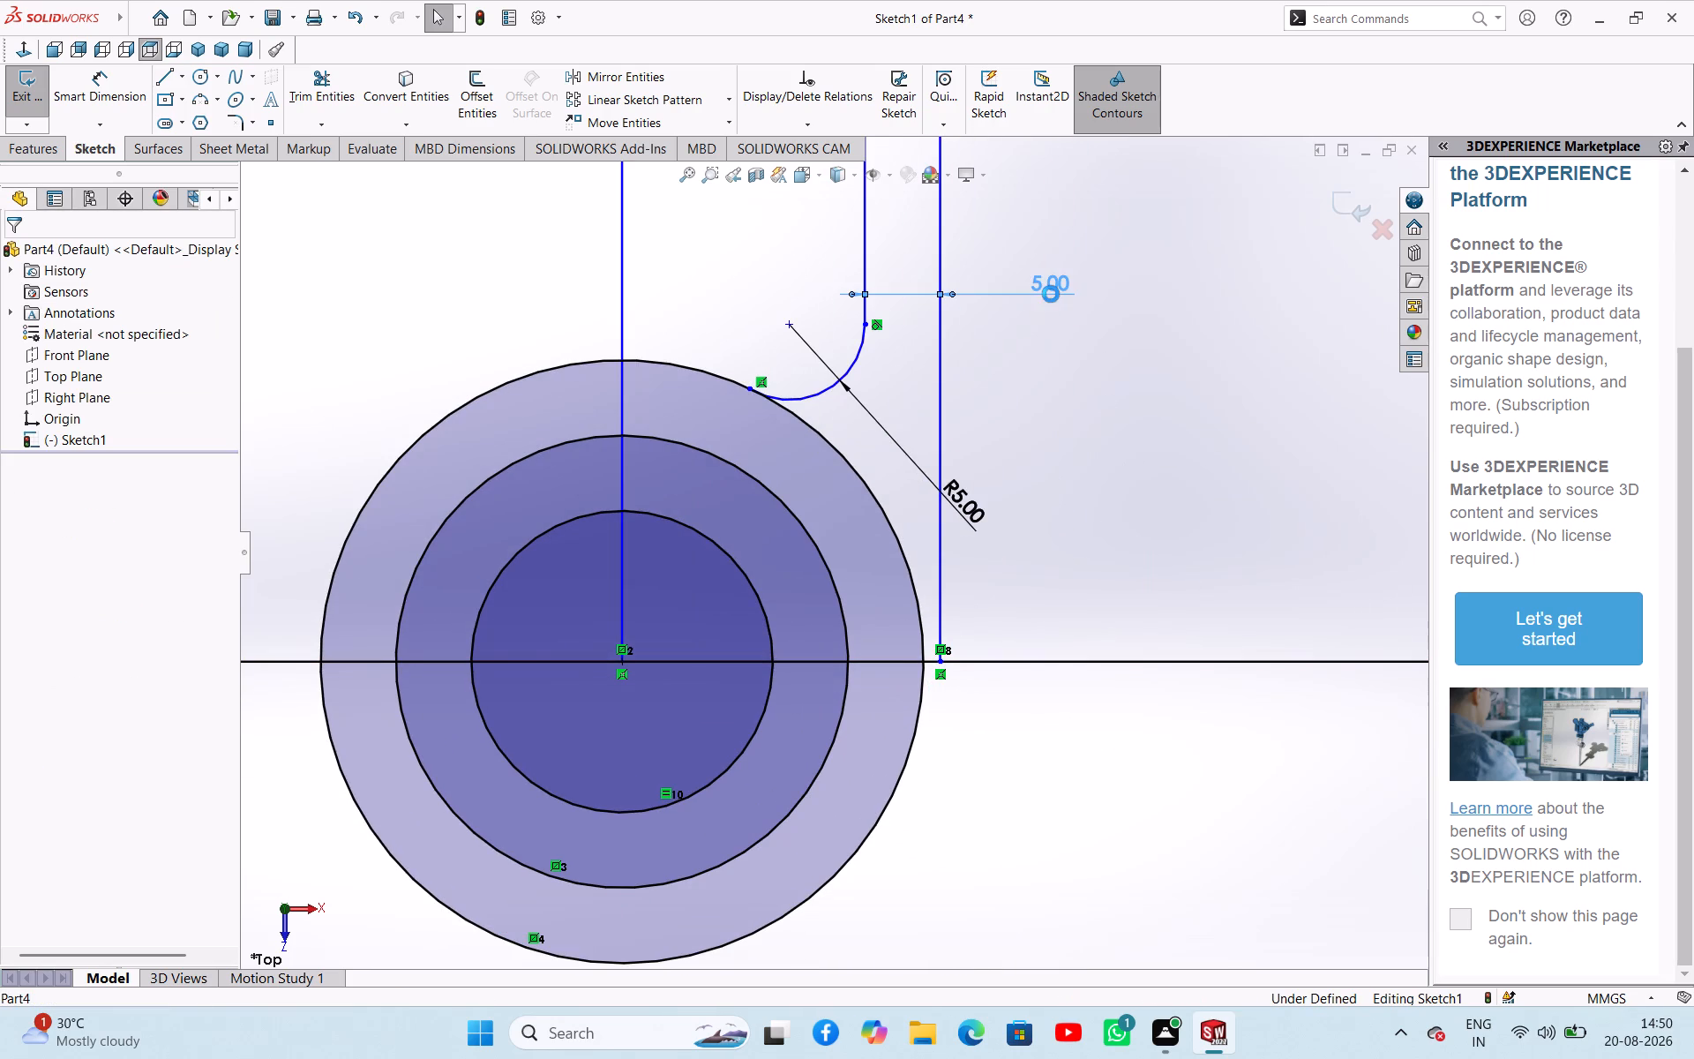
pyautogui.press('4')
pyautogui.press('Return')
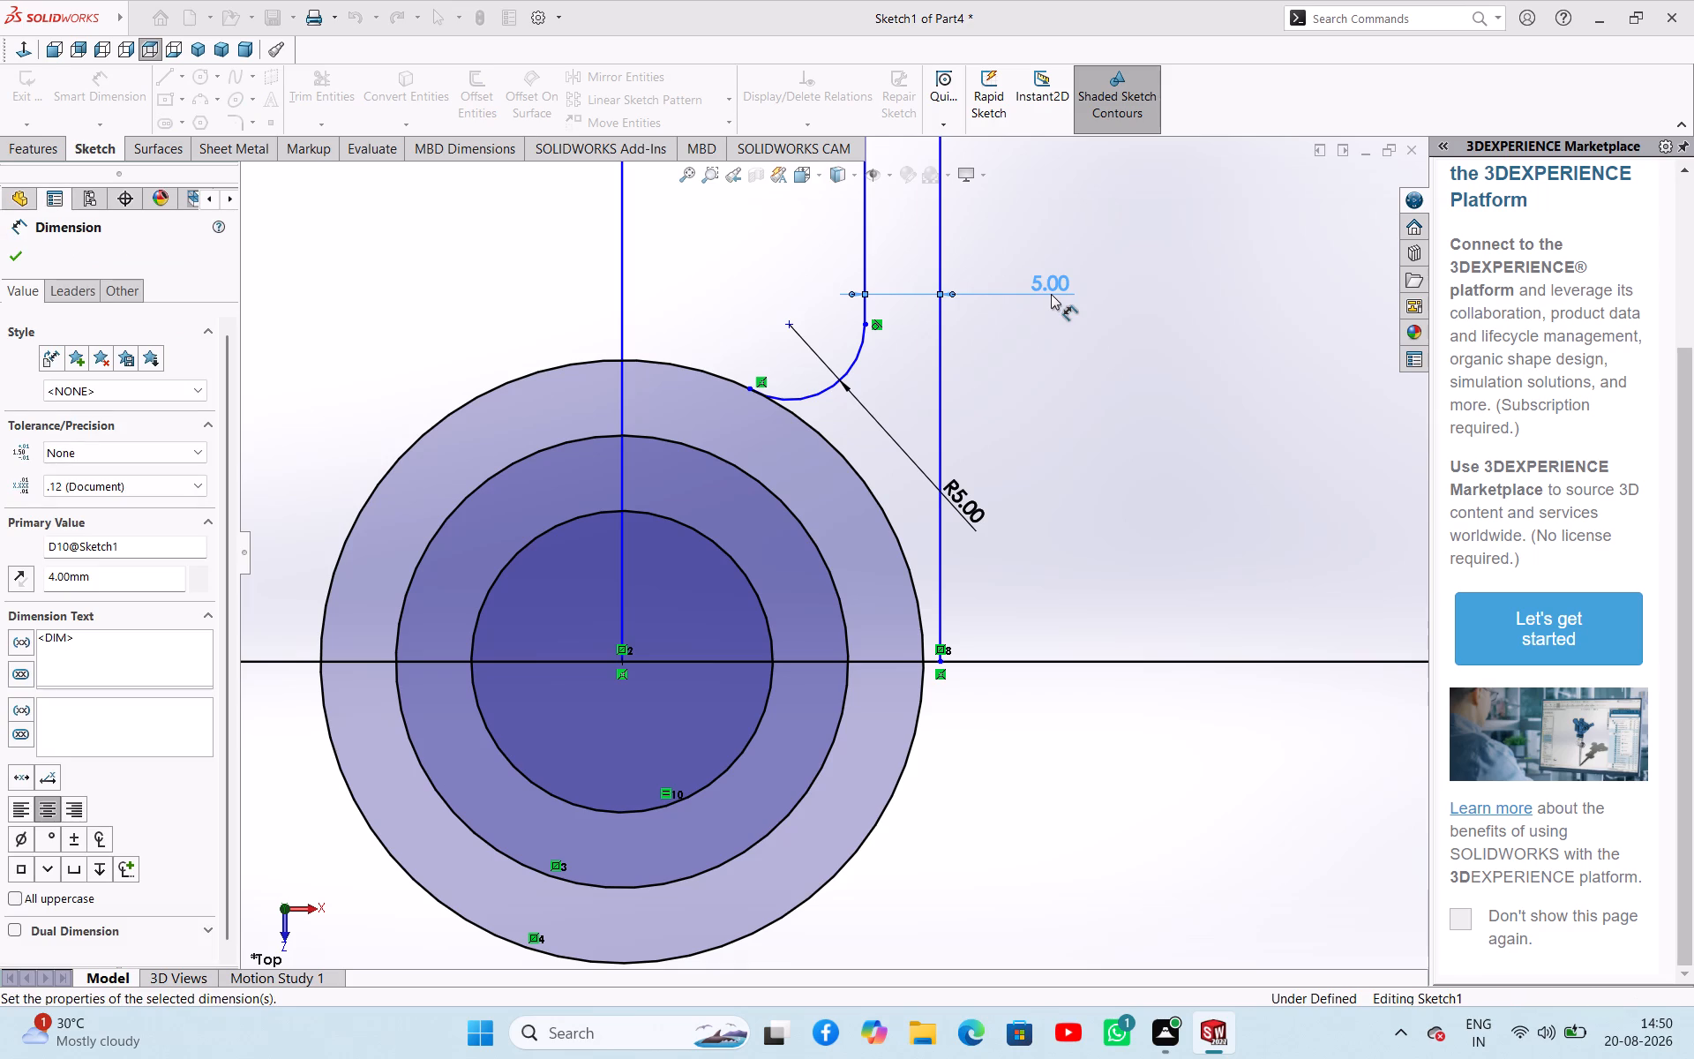
# Make the lower endpoint of the outer vertical line coincident with the outermost lower-right circle.
pyautogui.scroll(-7, 997, 628)
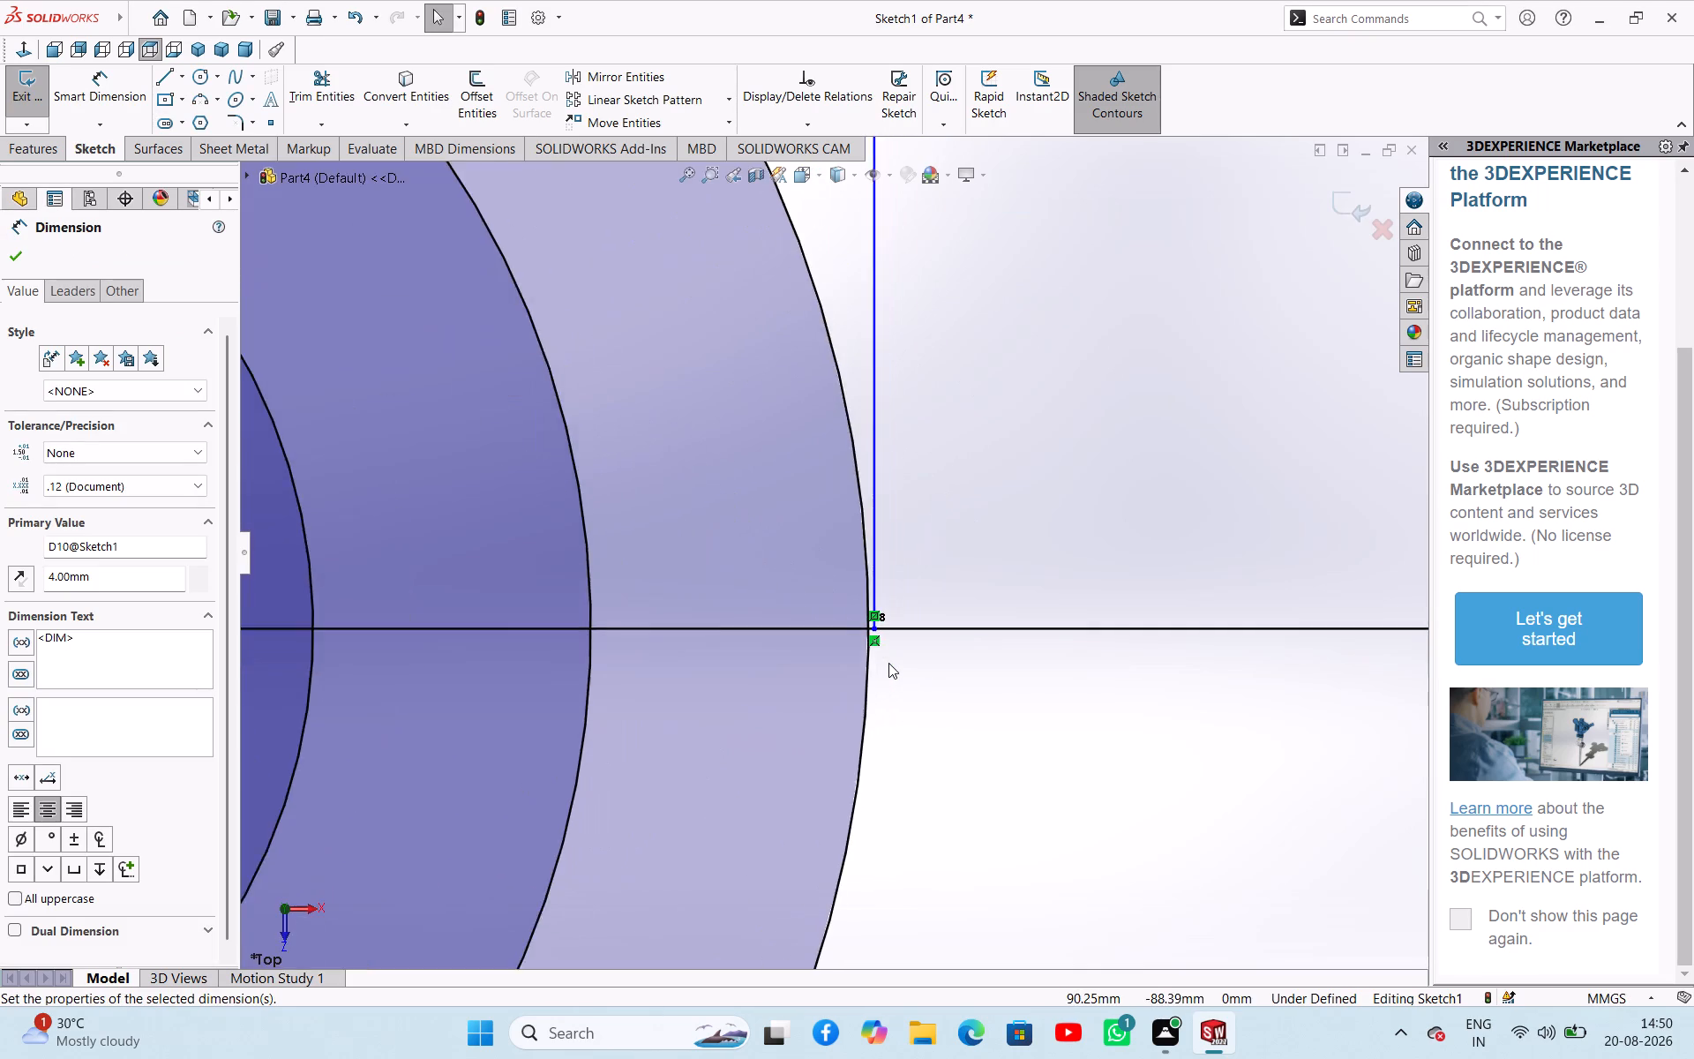
pyautogui.scroll(-5, 888, 663)
pyautogui.click(958, 684)
pyautogui.keyDown('ctrl'); pyautogui.click(831, 543); pyautogui.keyUp('ctrl')
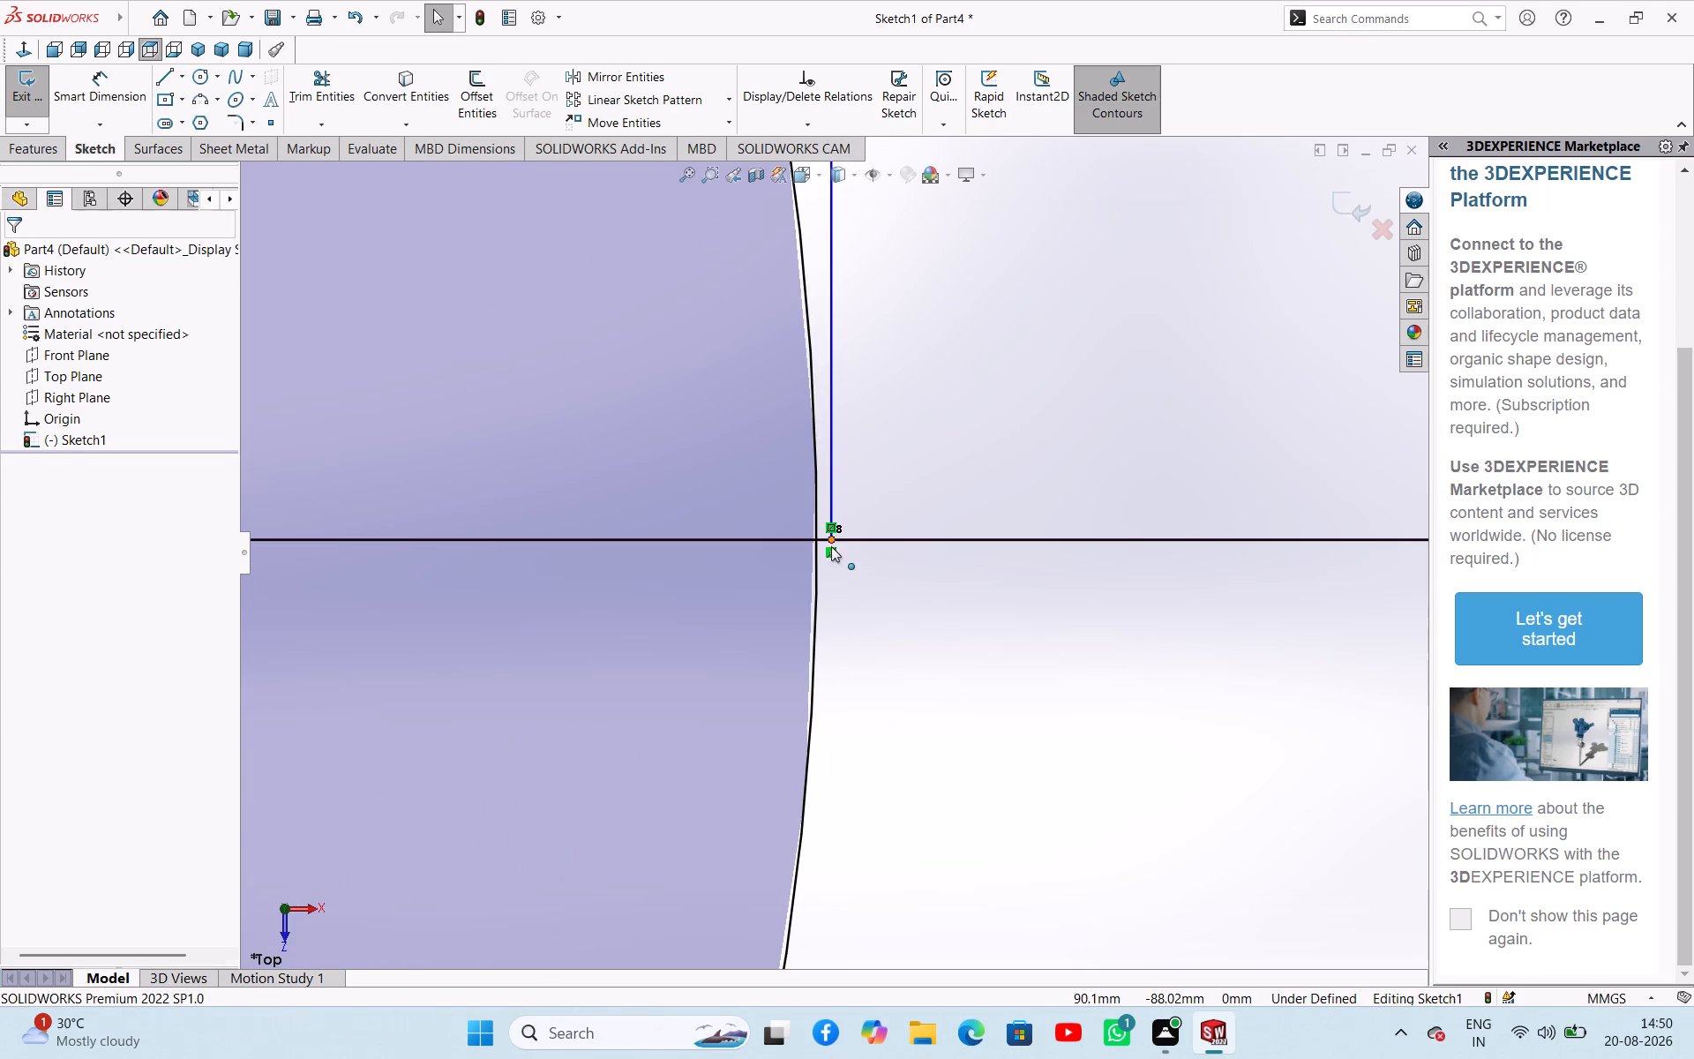
pyautogui.keyDown('ctrl'); pyautogui.click(817, 579); pyautogui.keyUp('ctrl')
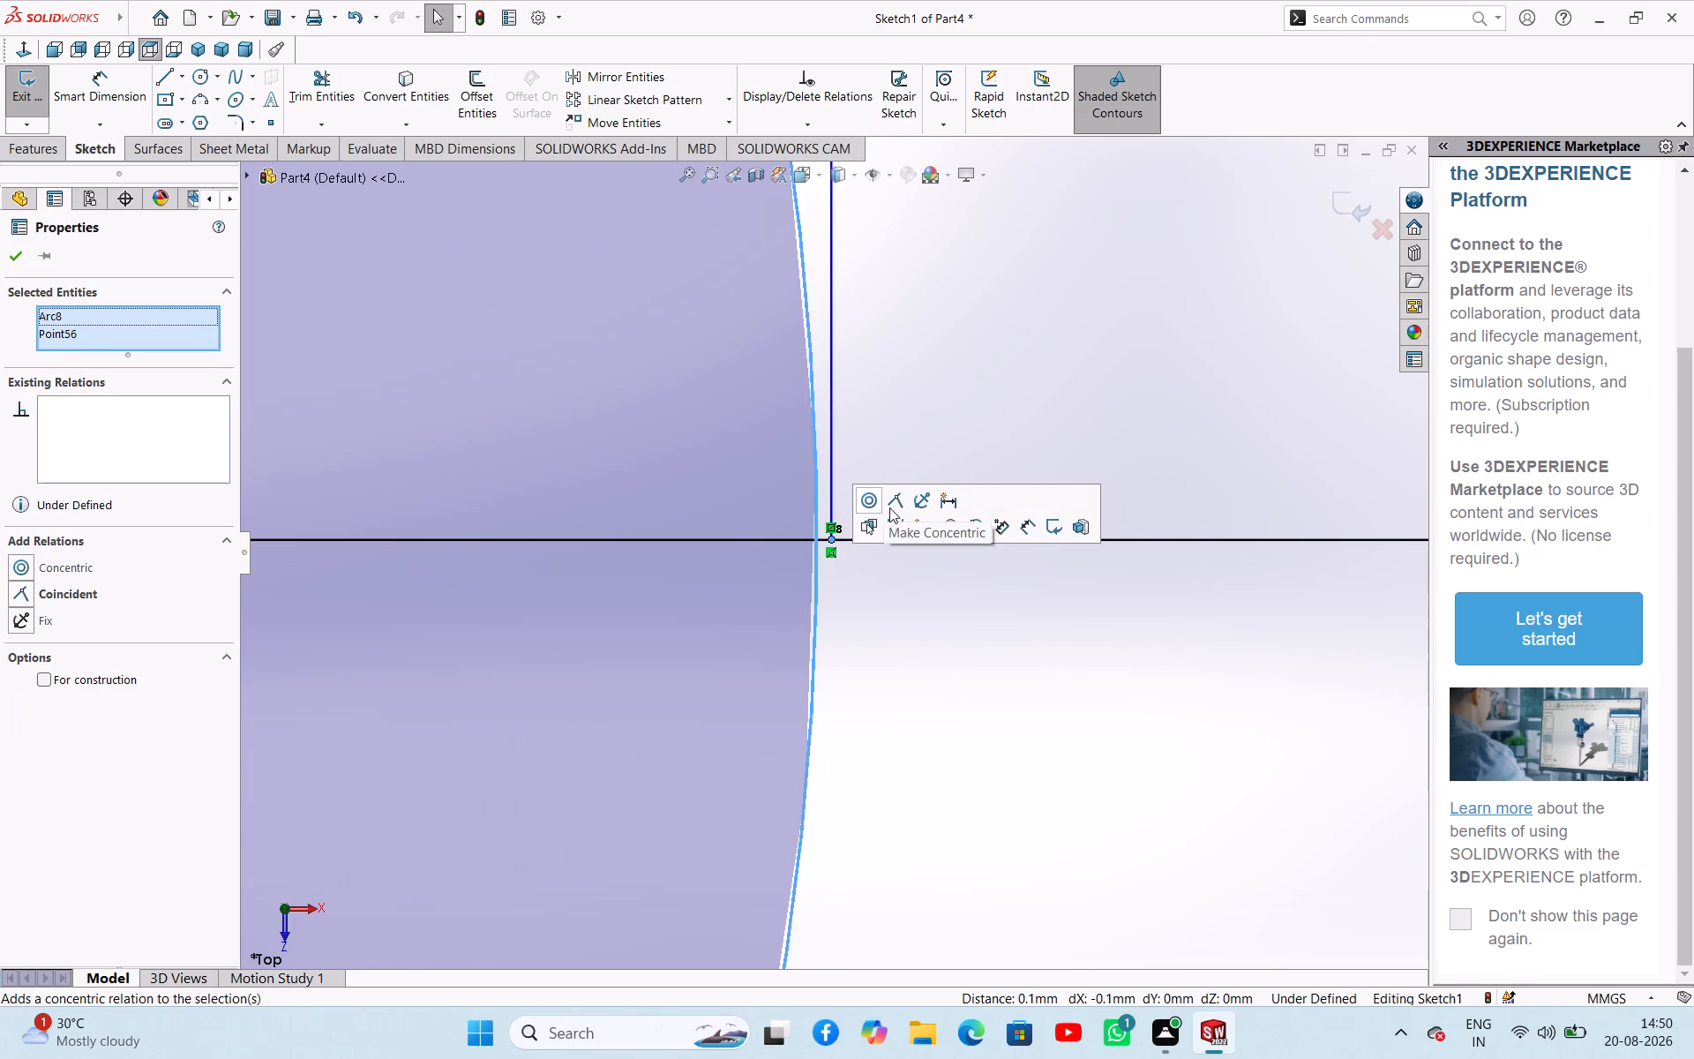
pyautogui.click(890, 507)
pyautogui.click(897, 630)
# Set the gap between the inner and outer vertical lines to 5 mm.
pyautogui.scroll(11, 896, 627)
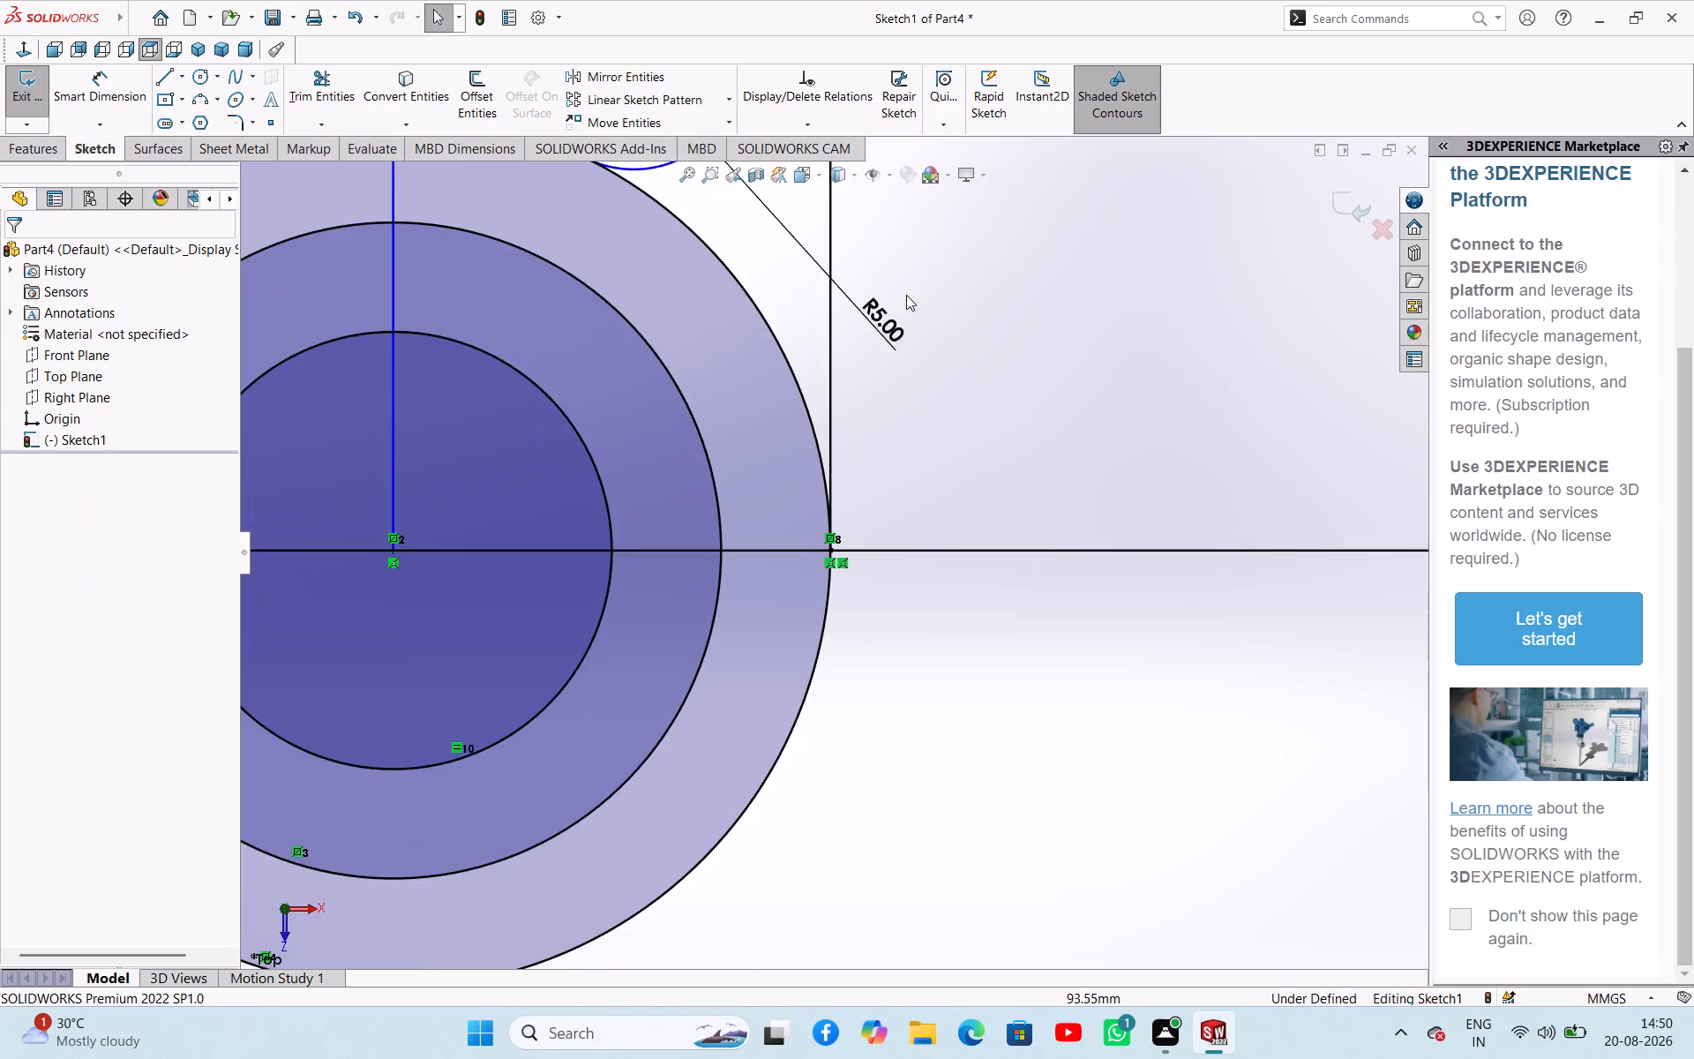
pyautogui.scroll(6, 906, 295)
pyautogui.scroll(-2, 828, 332)
pyautogui.doubleClick(858, 477)
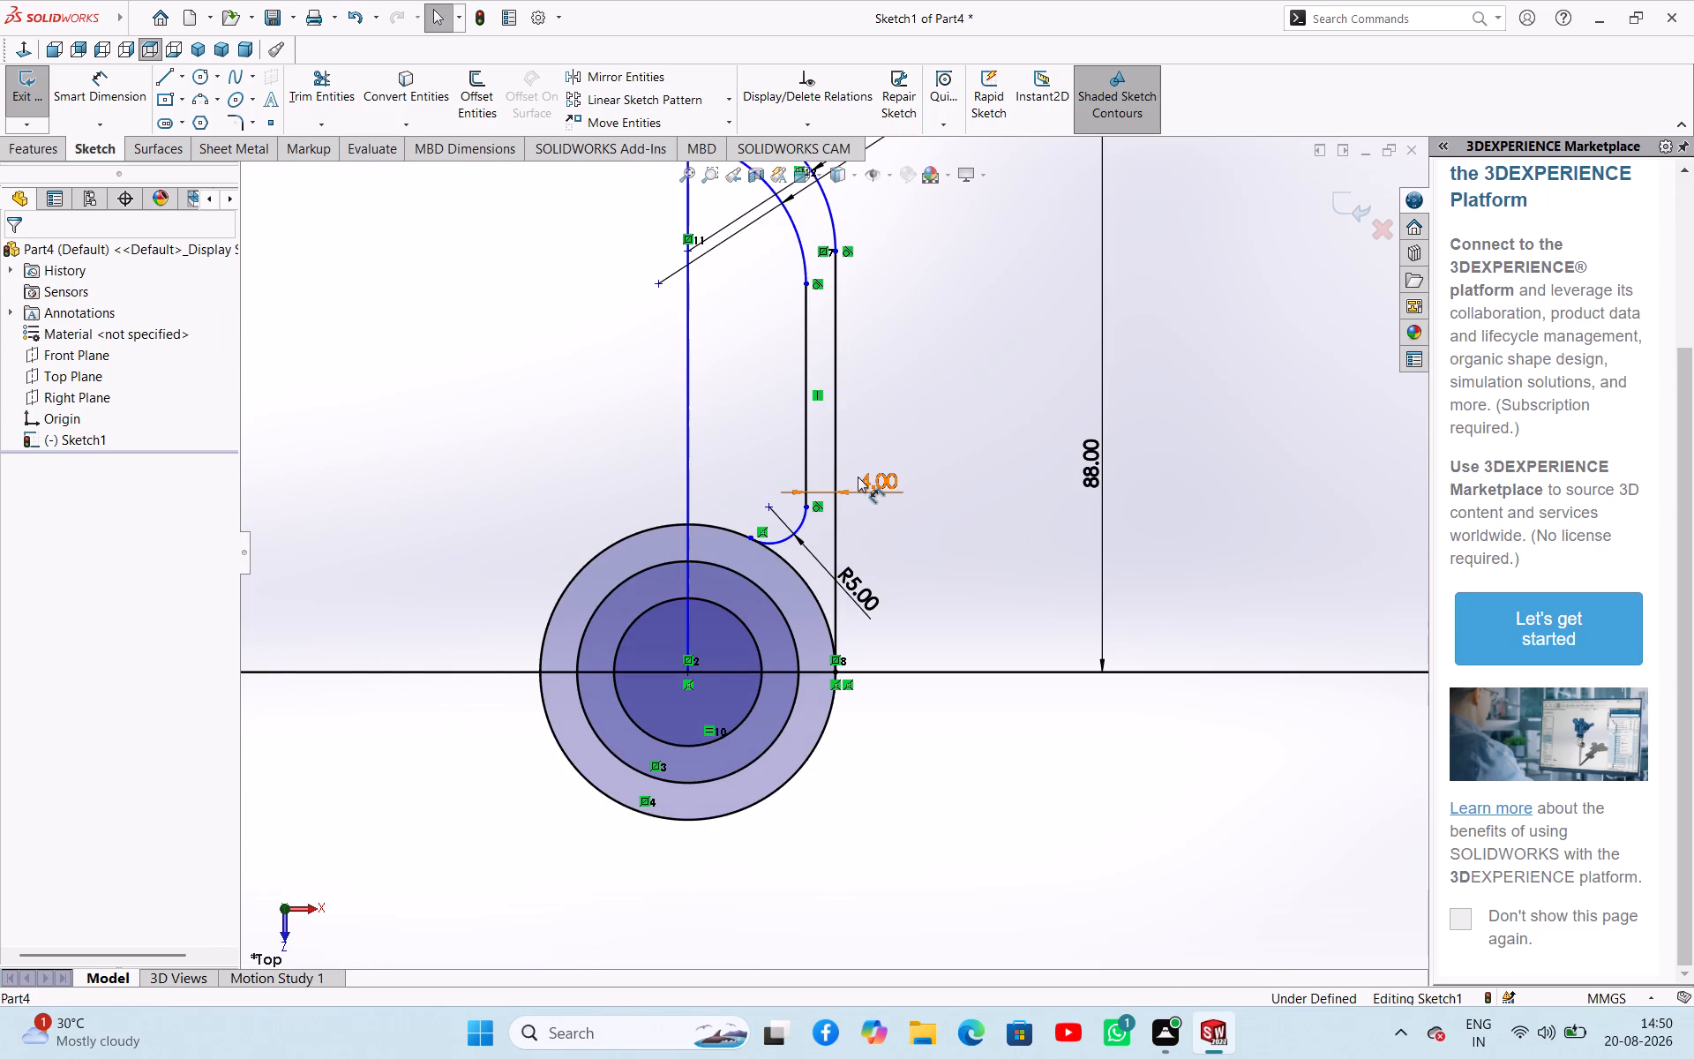
pyautogui.press('5')
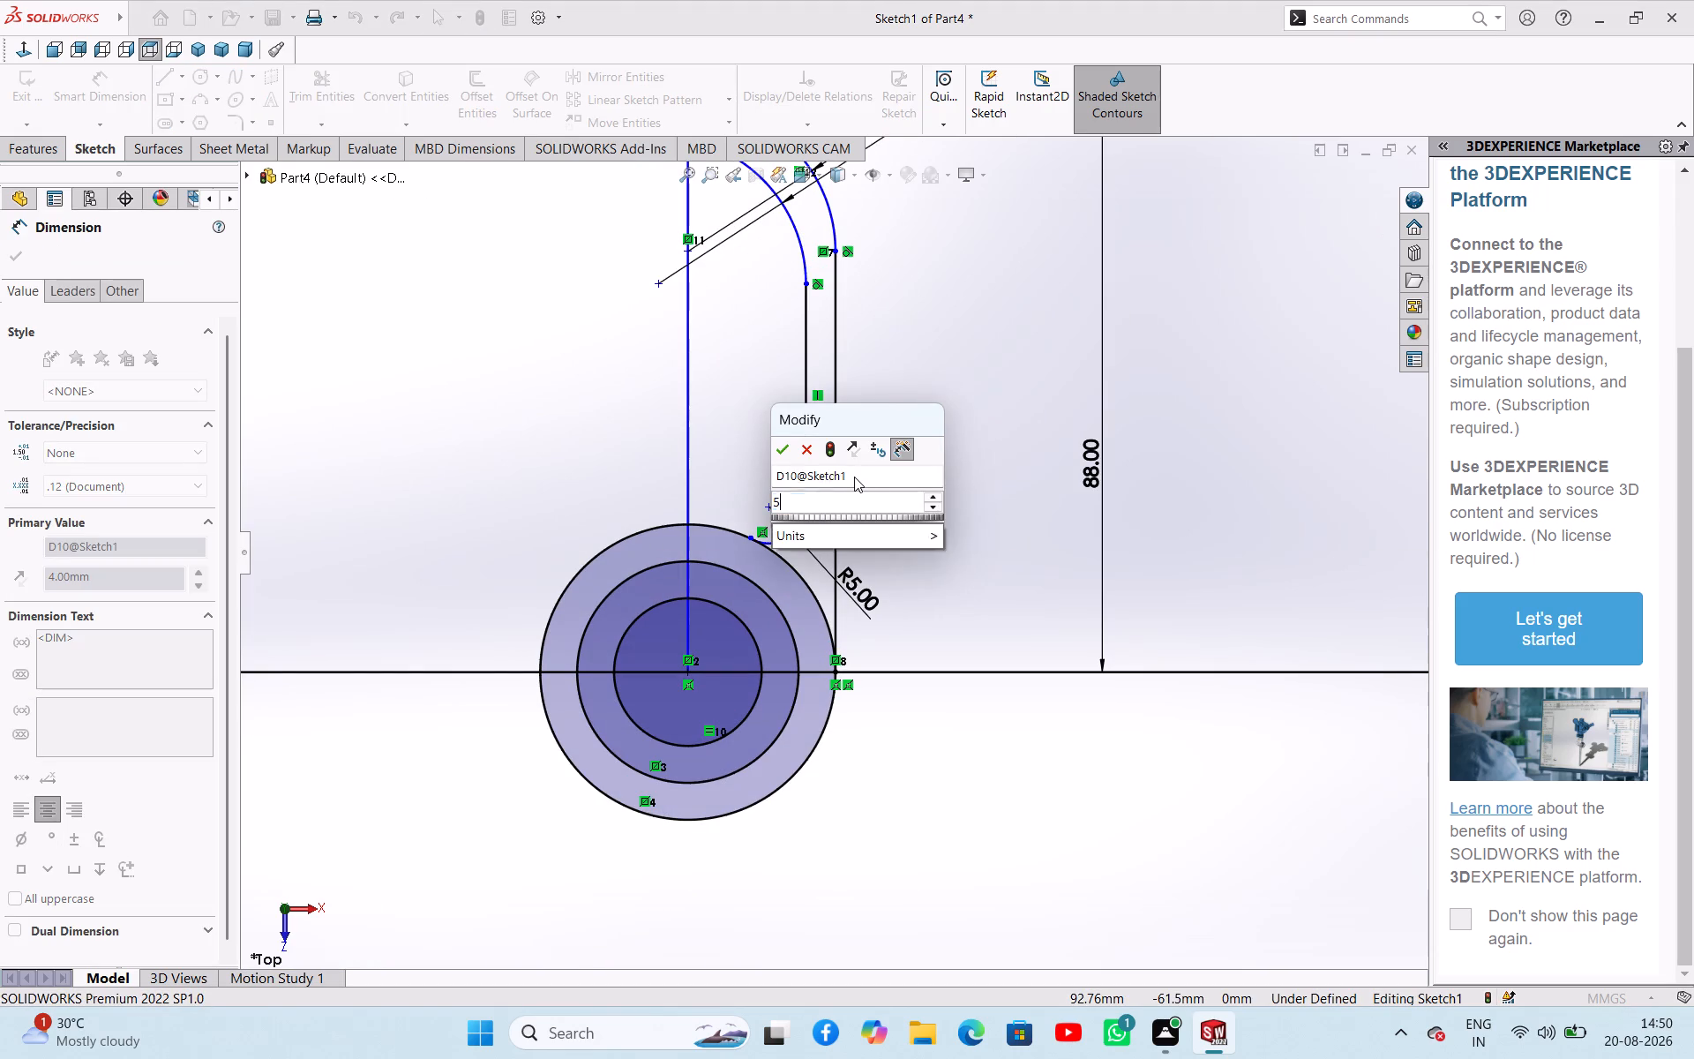
pyautogui.press('Return')
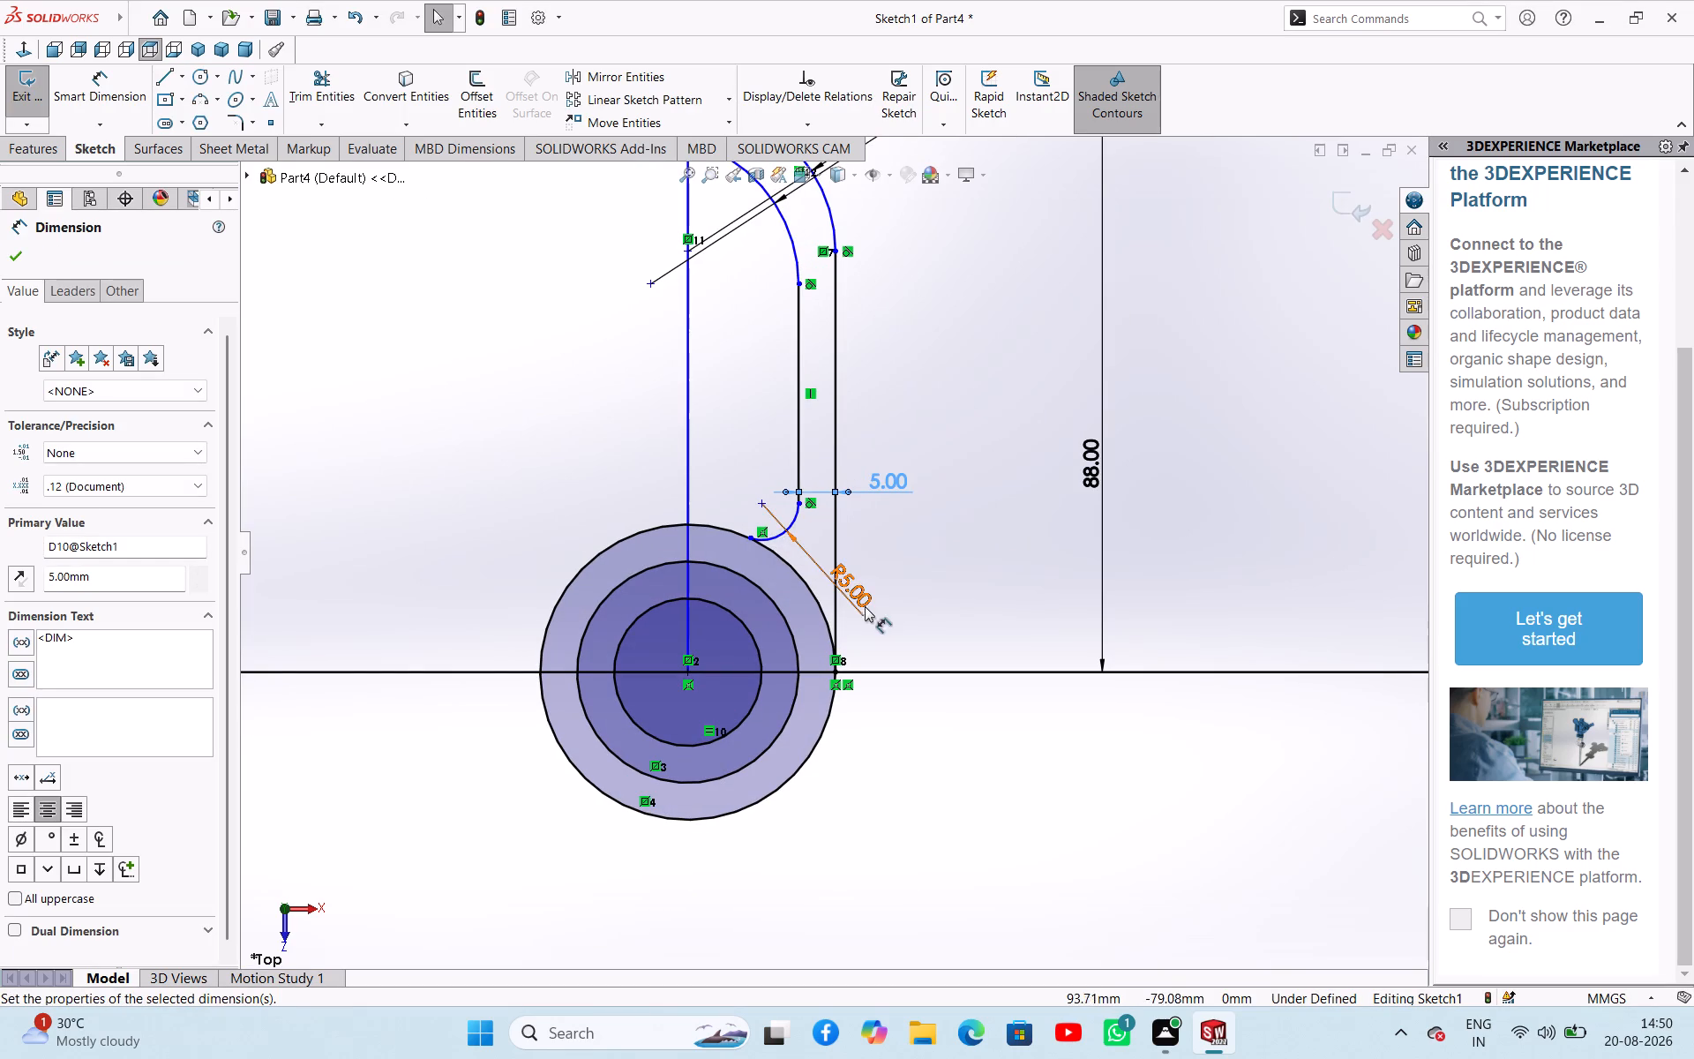
pyautogui.click(981, 554)
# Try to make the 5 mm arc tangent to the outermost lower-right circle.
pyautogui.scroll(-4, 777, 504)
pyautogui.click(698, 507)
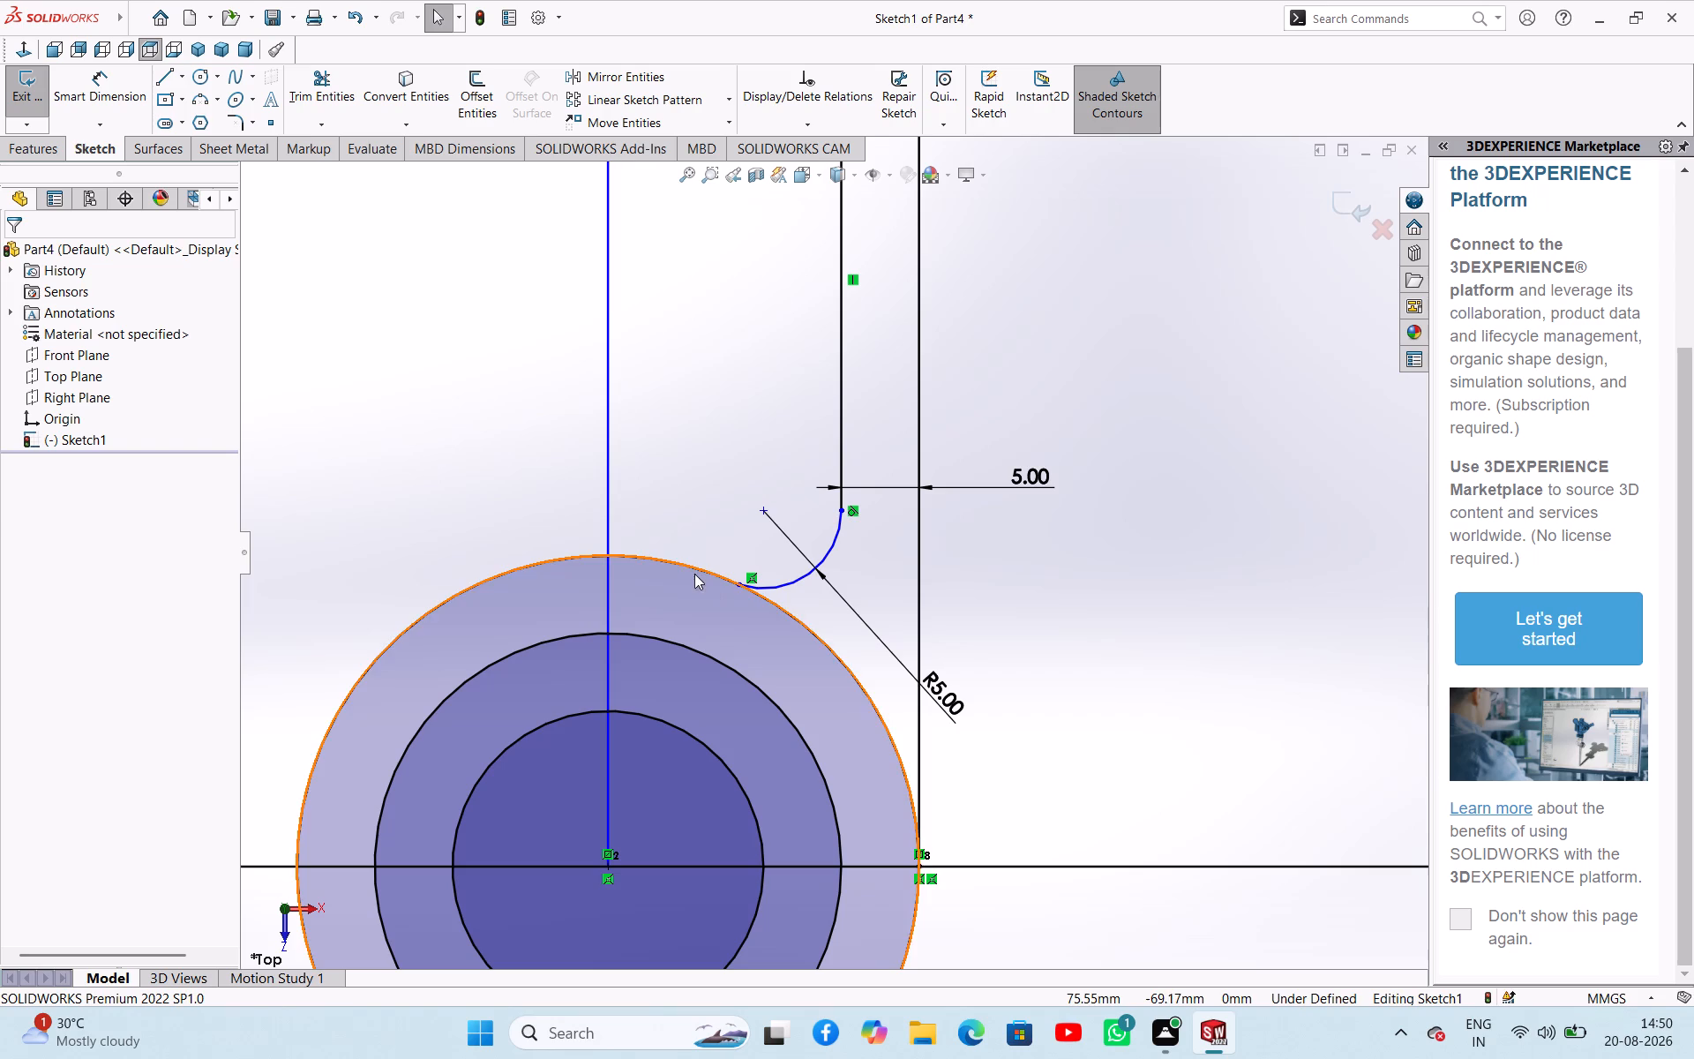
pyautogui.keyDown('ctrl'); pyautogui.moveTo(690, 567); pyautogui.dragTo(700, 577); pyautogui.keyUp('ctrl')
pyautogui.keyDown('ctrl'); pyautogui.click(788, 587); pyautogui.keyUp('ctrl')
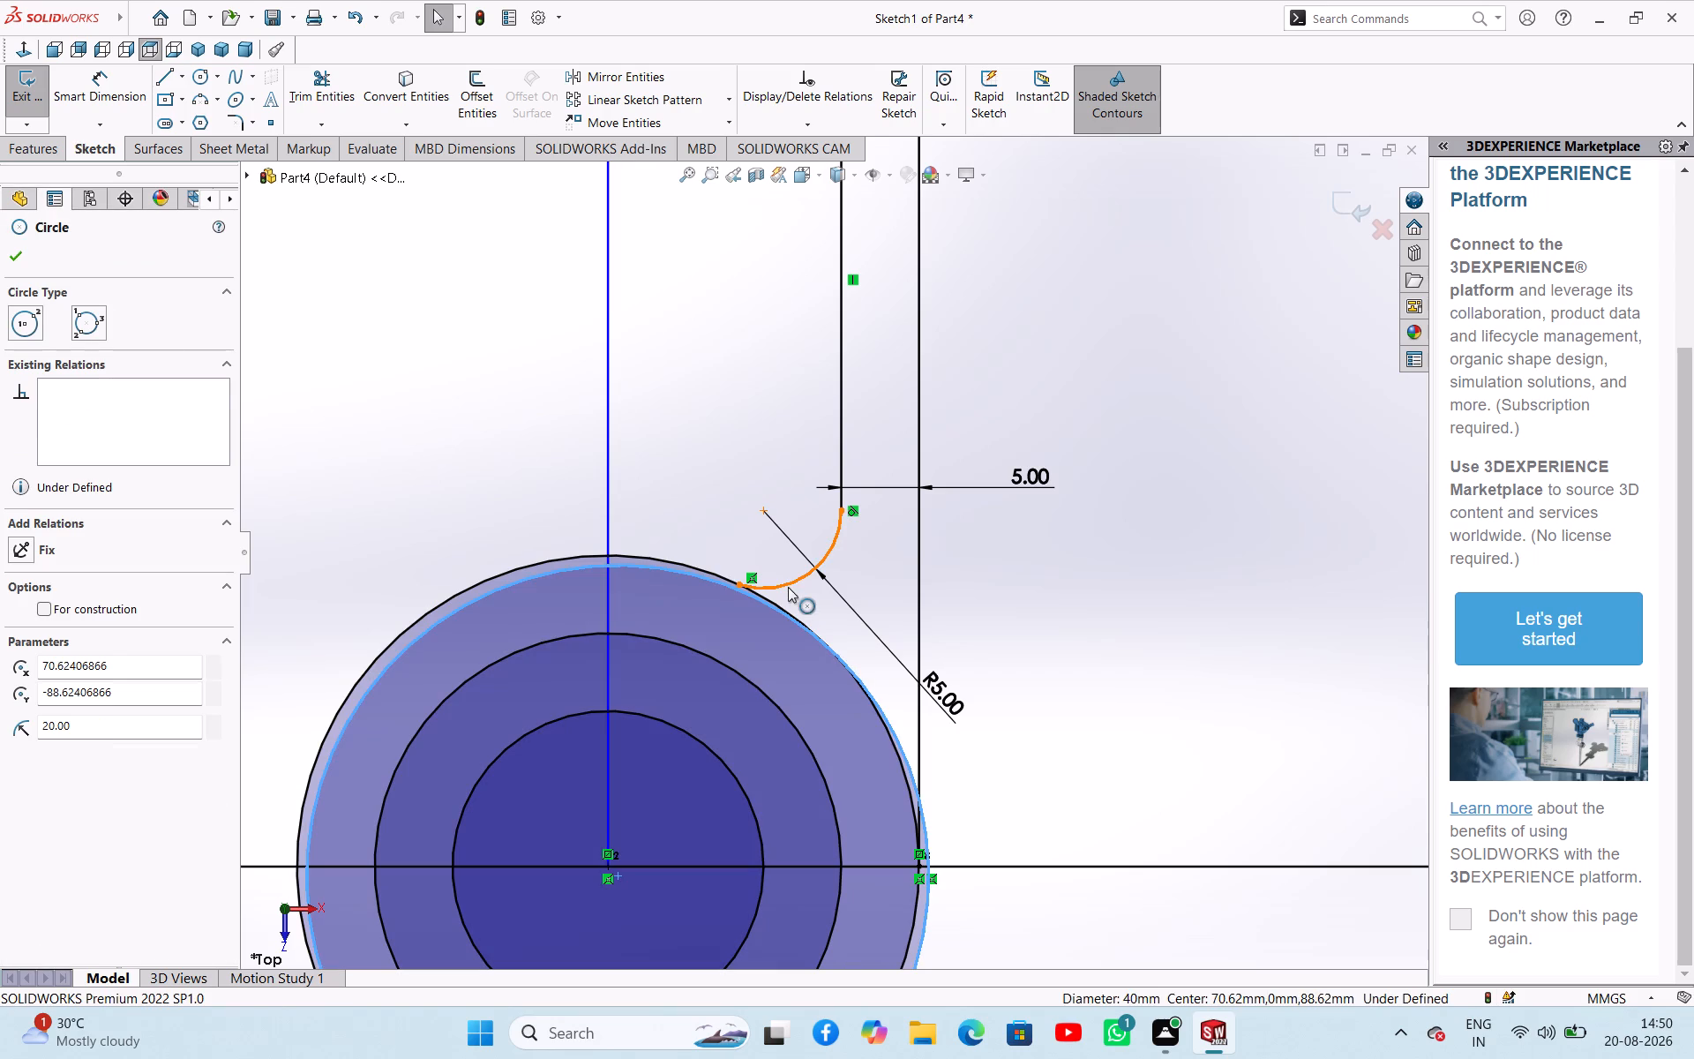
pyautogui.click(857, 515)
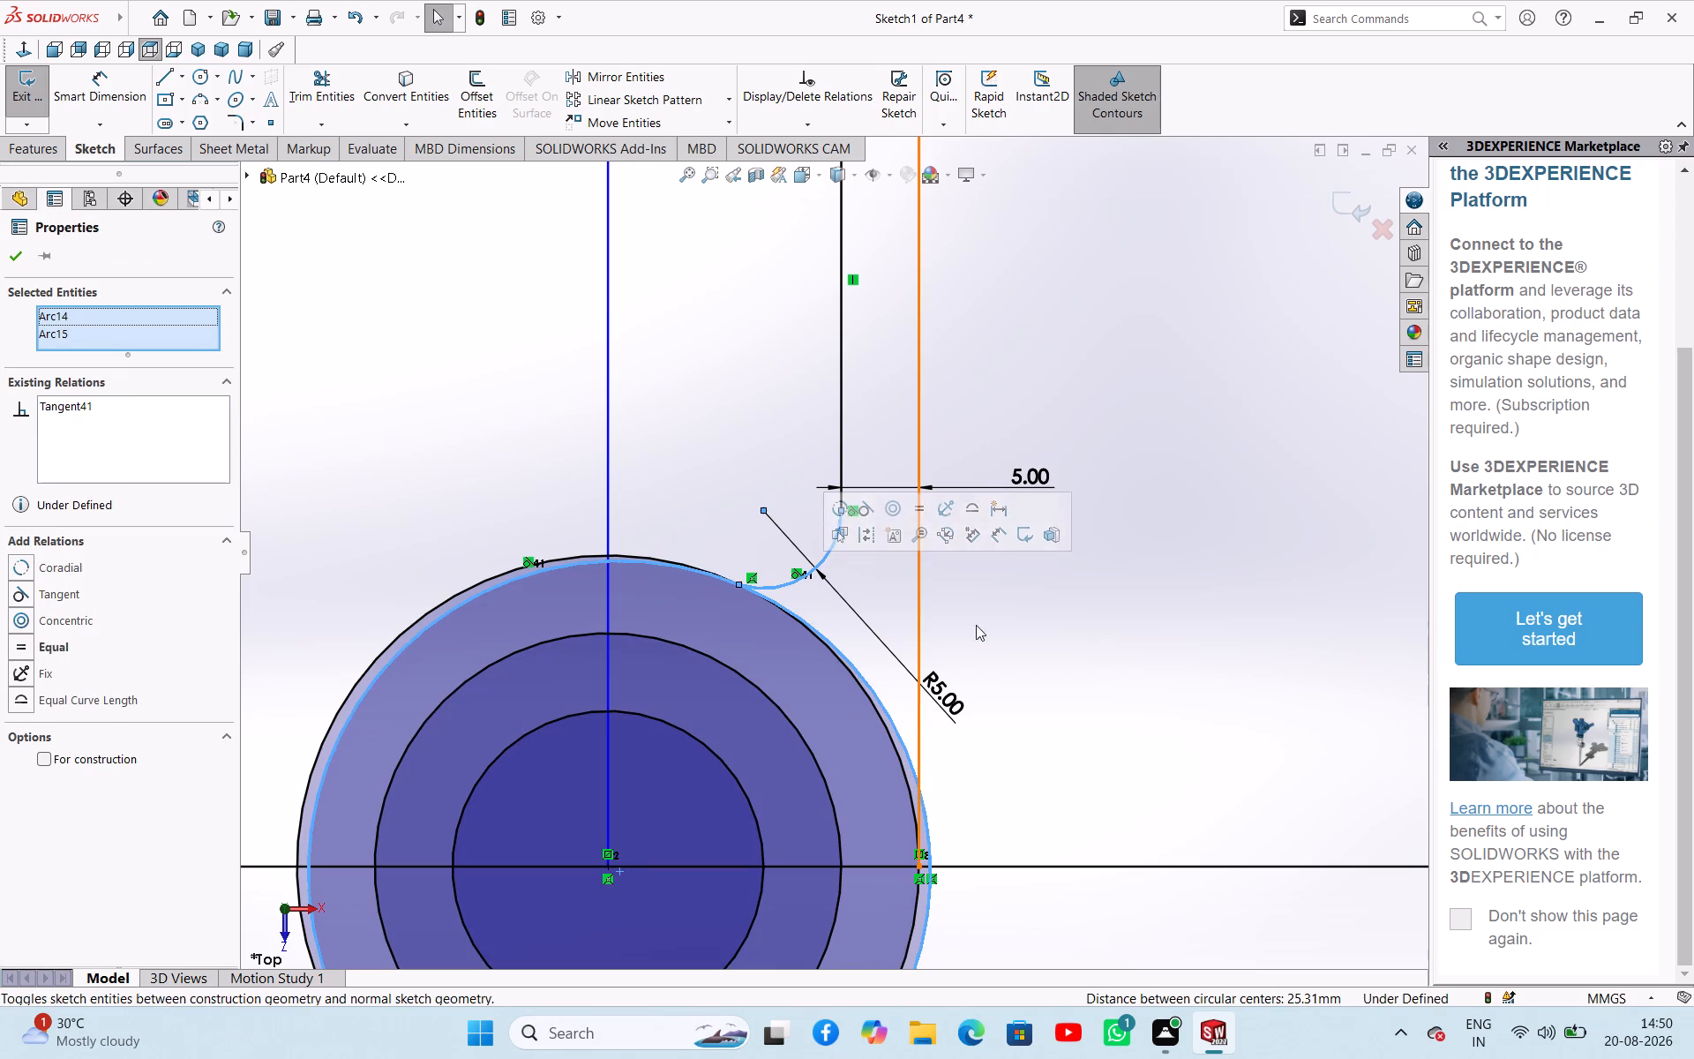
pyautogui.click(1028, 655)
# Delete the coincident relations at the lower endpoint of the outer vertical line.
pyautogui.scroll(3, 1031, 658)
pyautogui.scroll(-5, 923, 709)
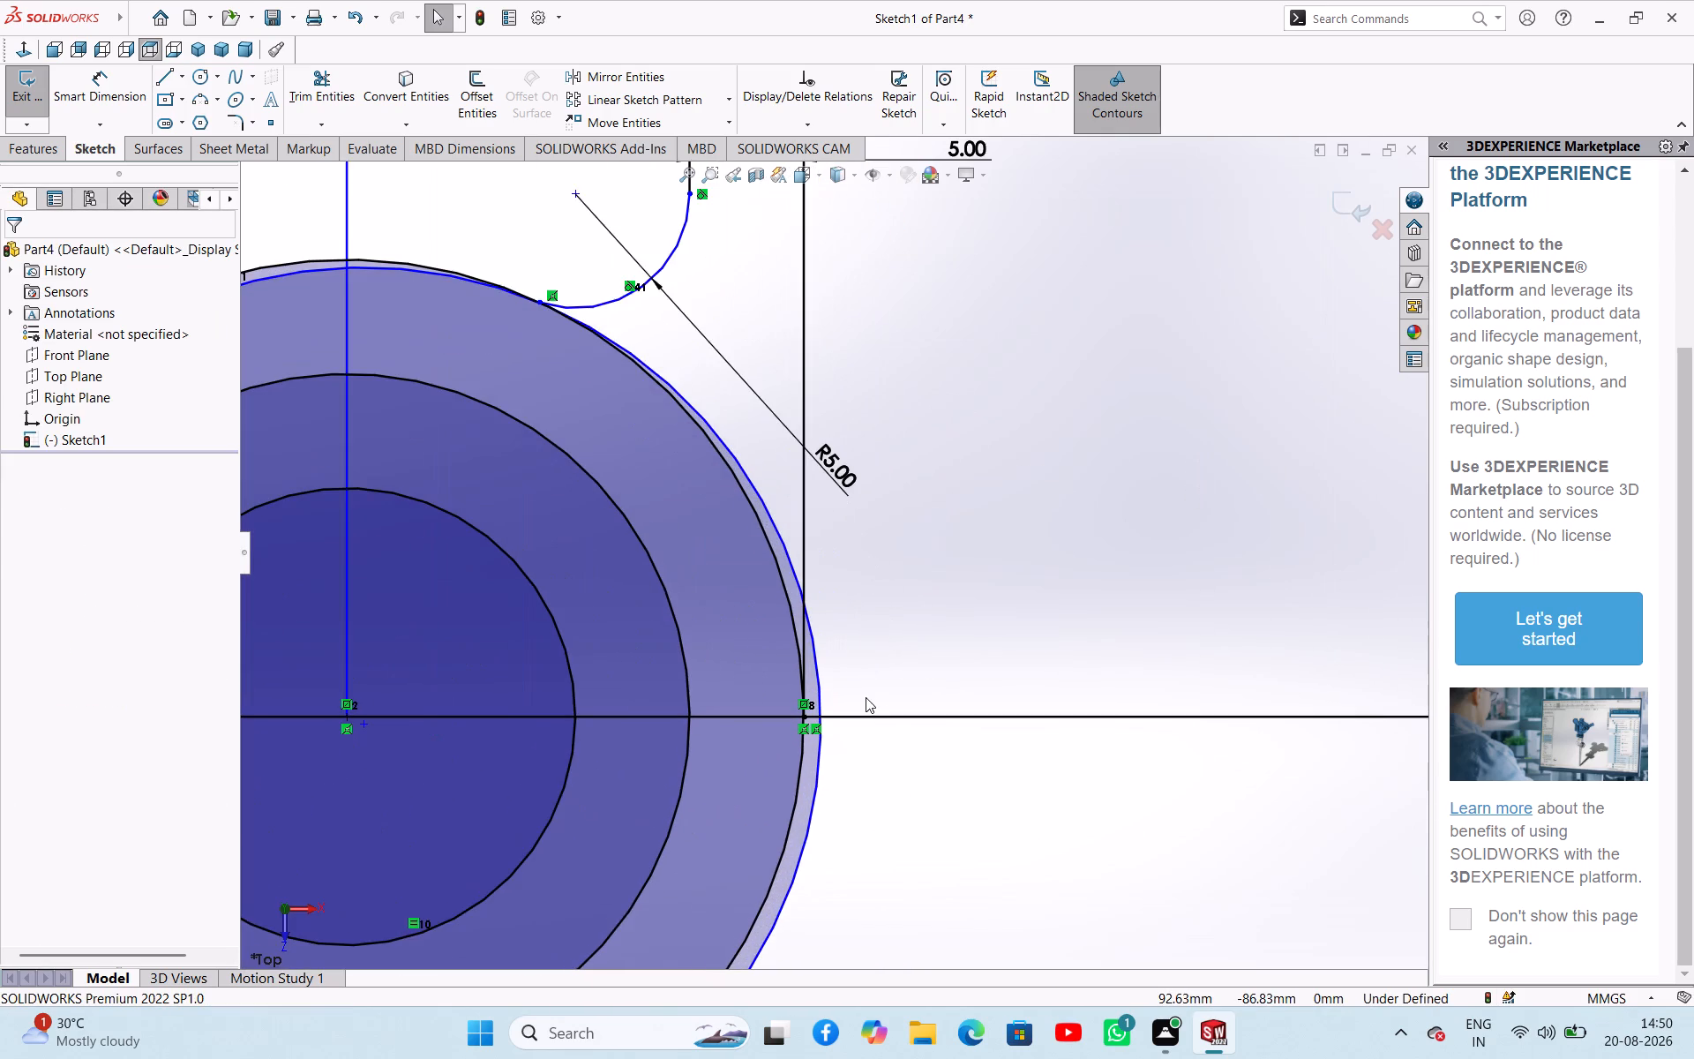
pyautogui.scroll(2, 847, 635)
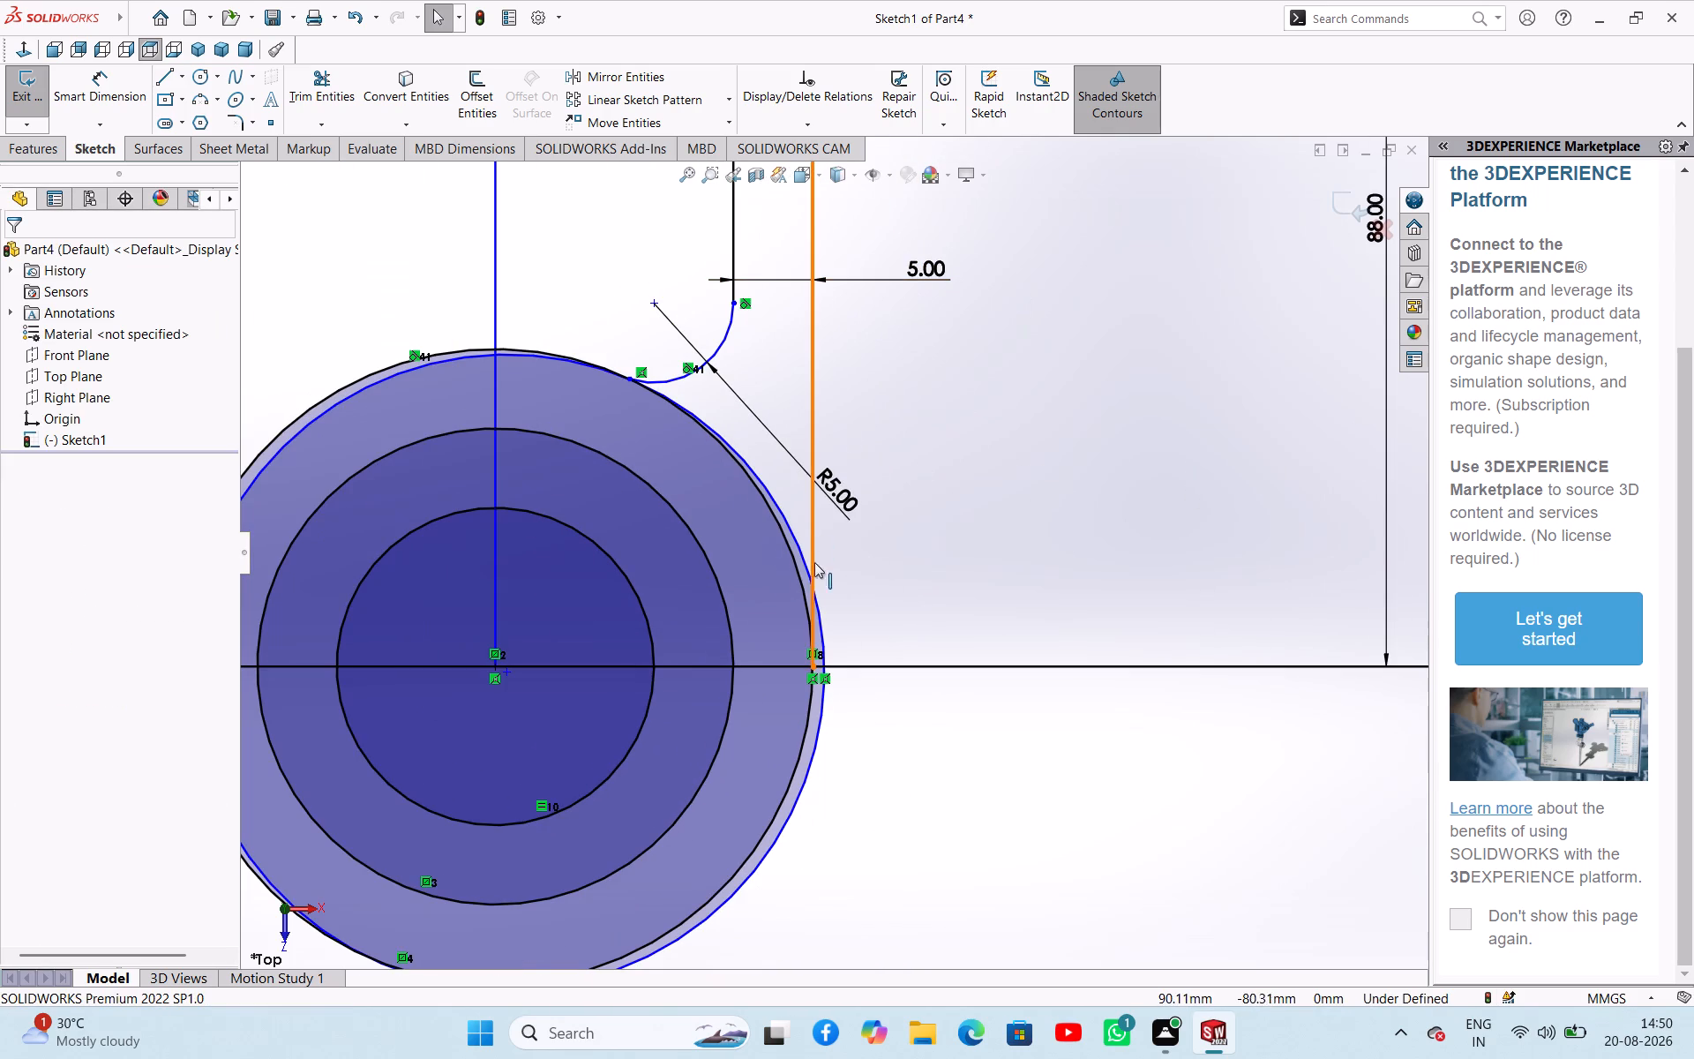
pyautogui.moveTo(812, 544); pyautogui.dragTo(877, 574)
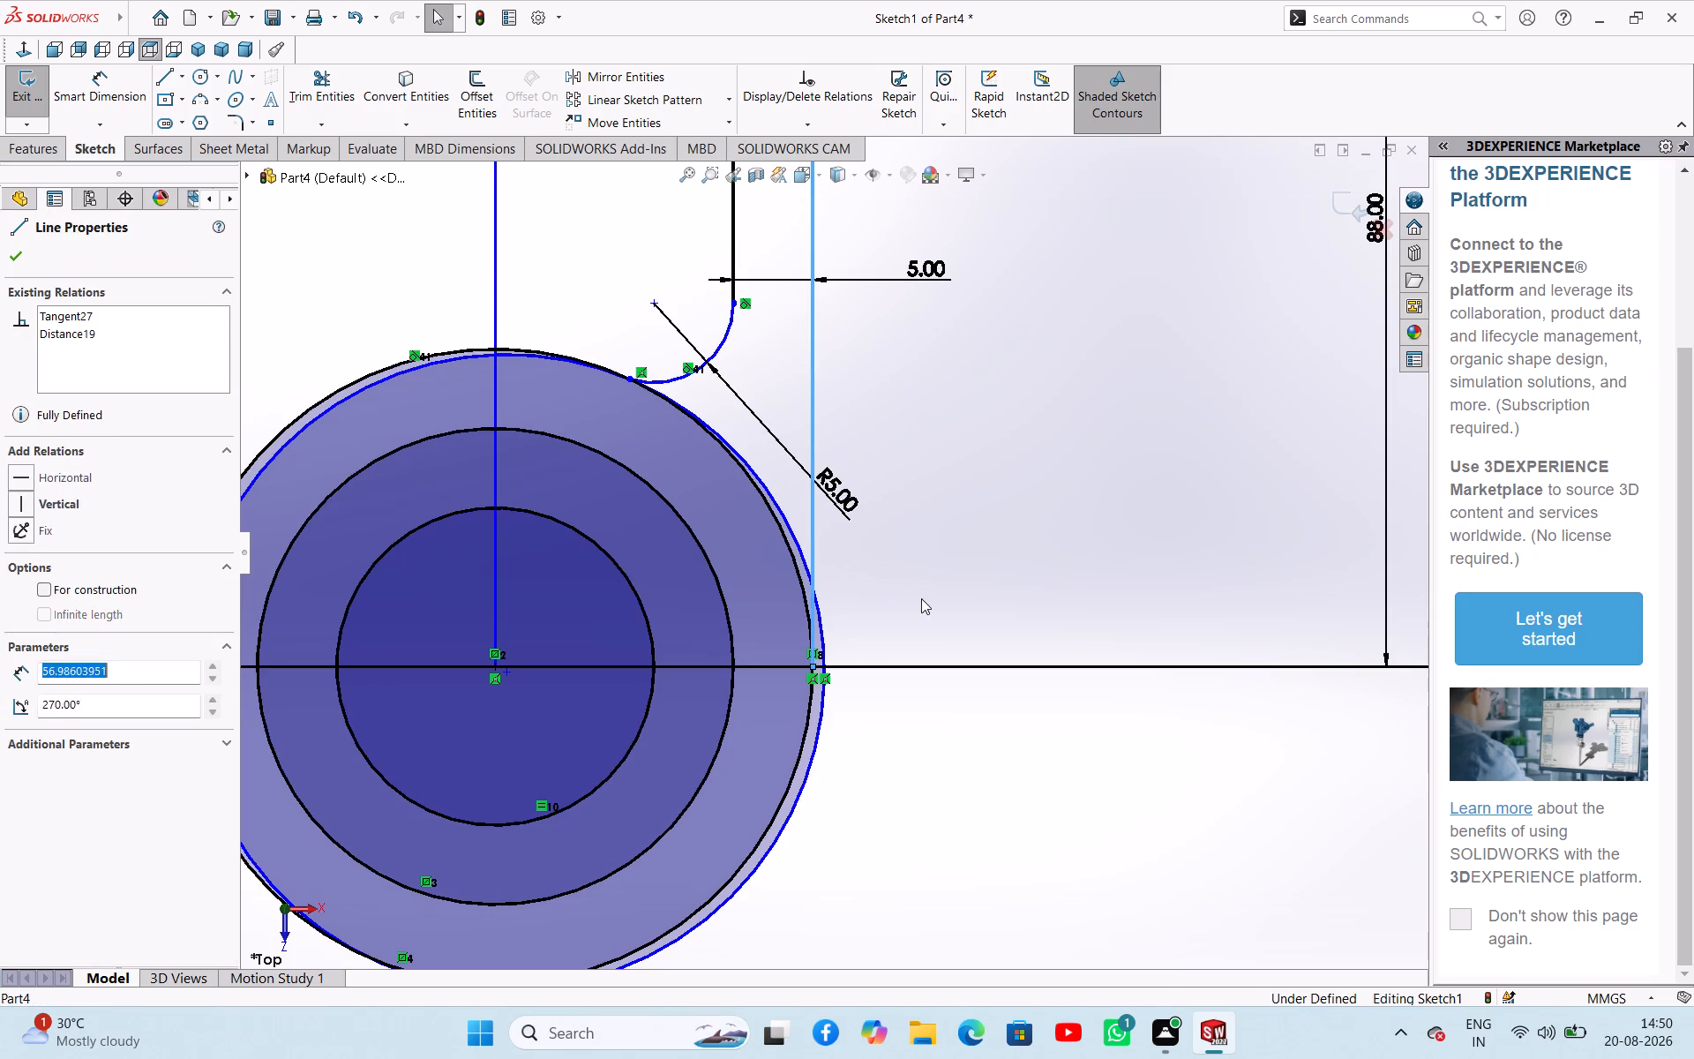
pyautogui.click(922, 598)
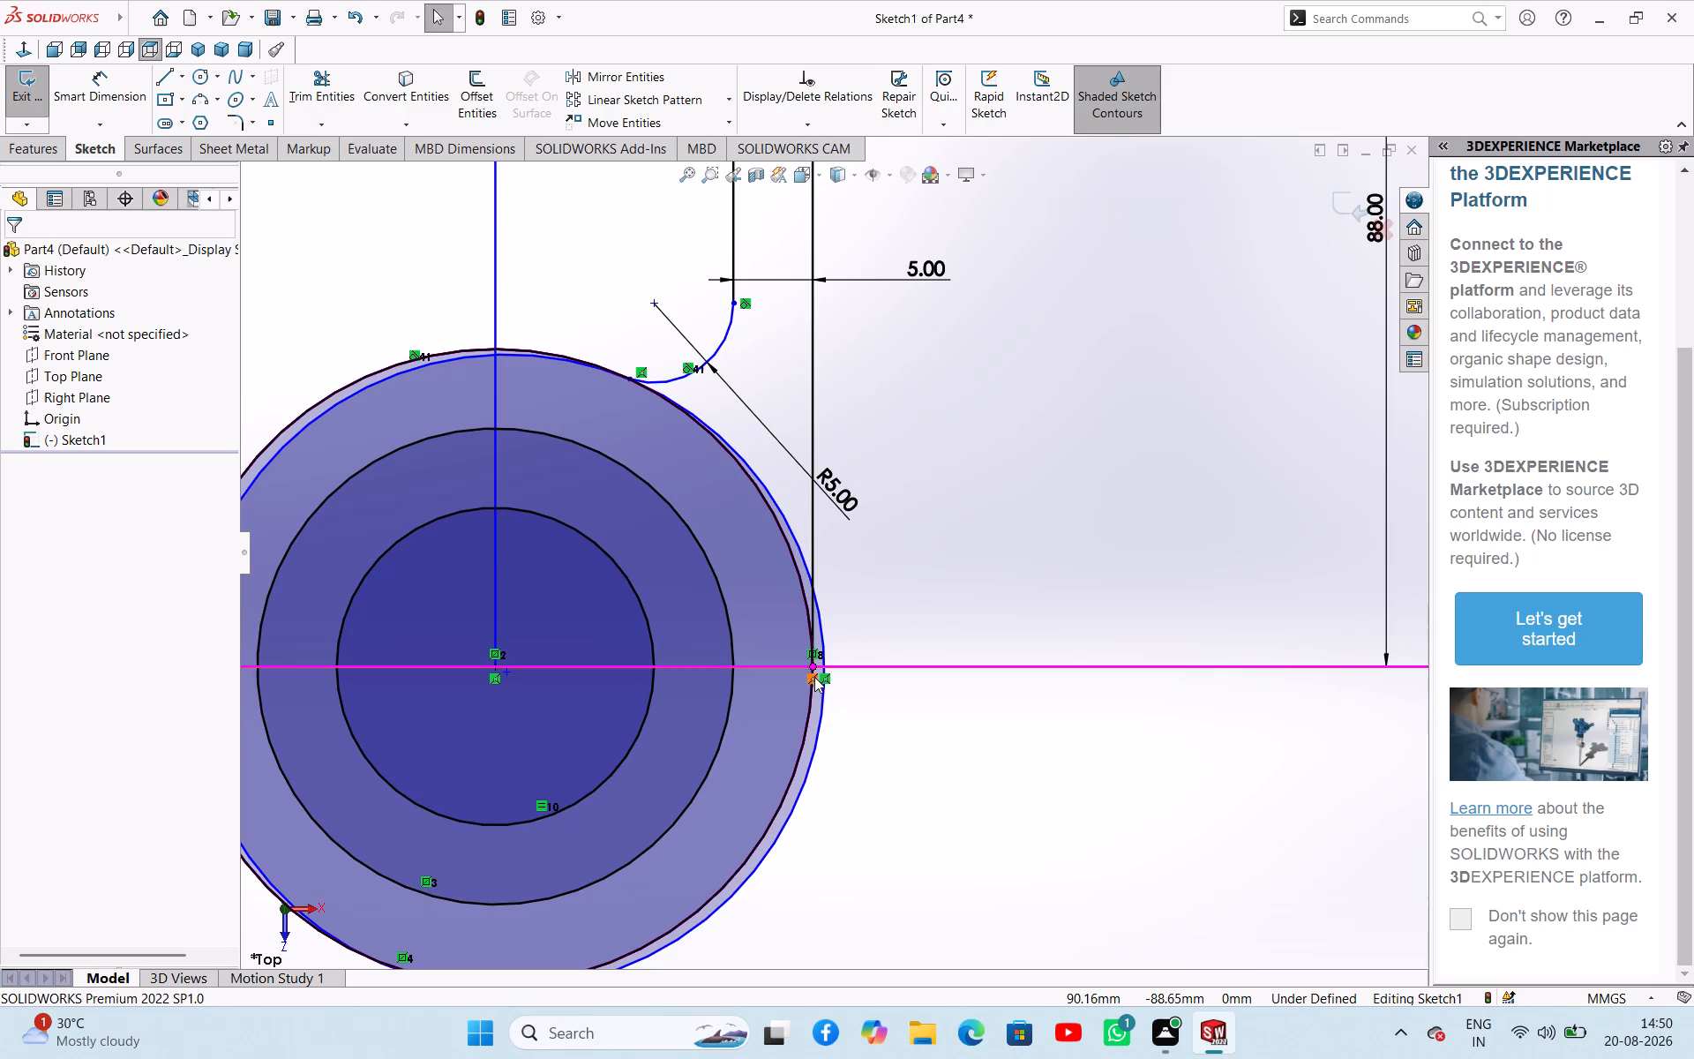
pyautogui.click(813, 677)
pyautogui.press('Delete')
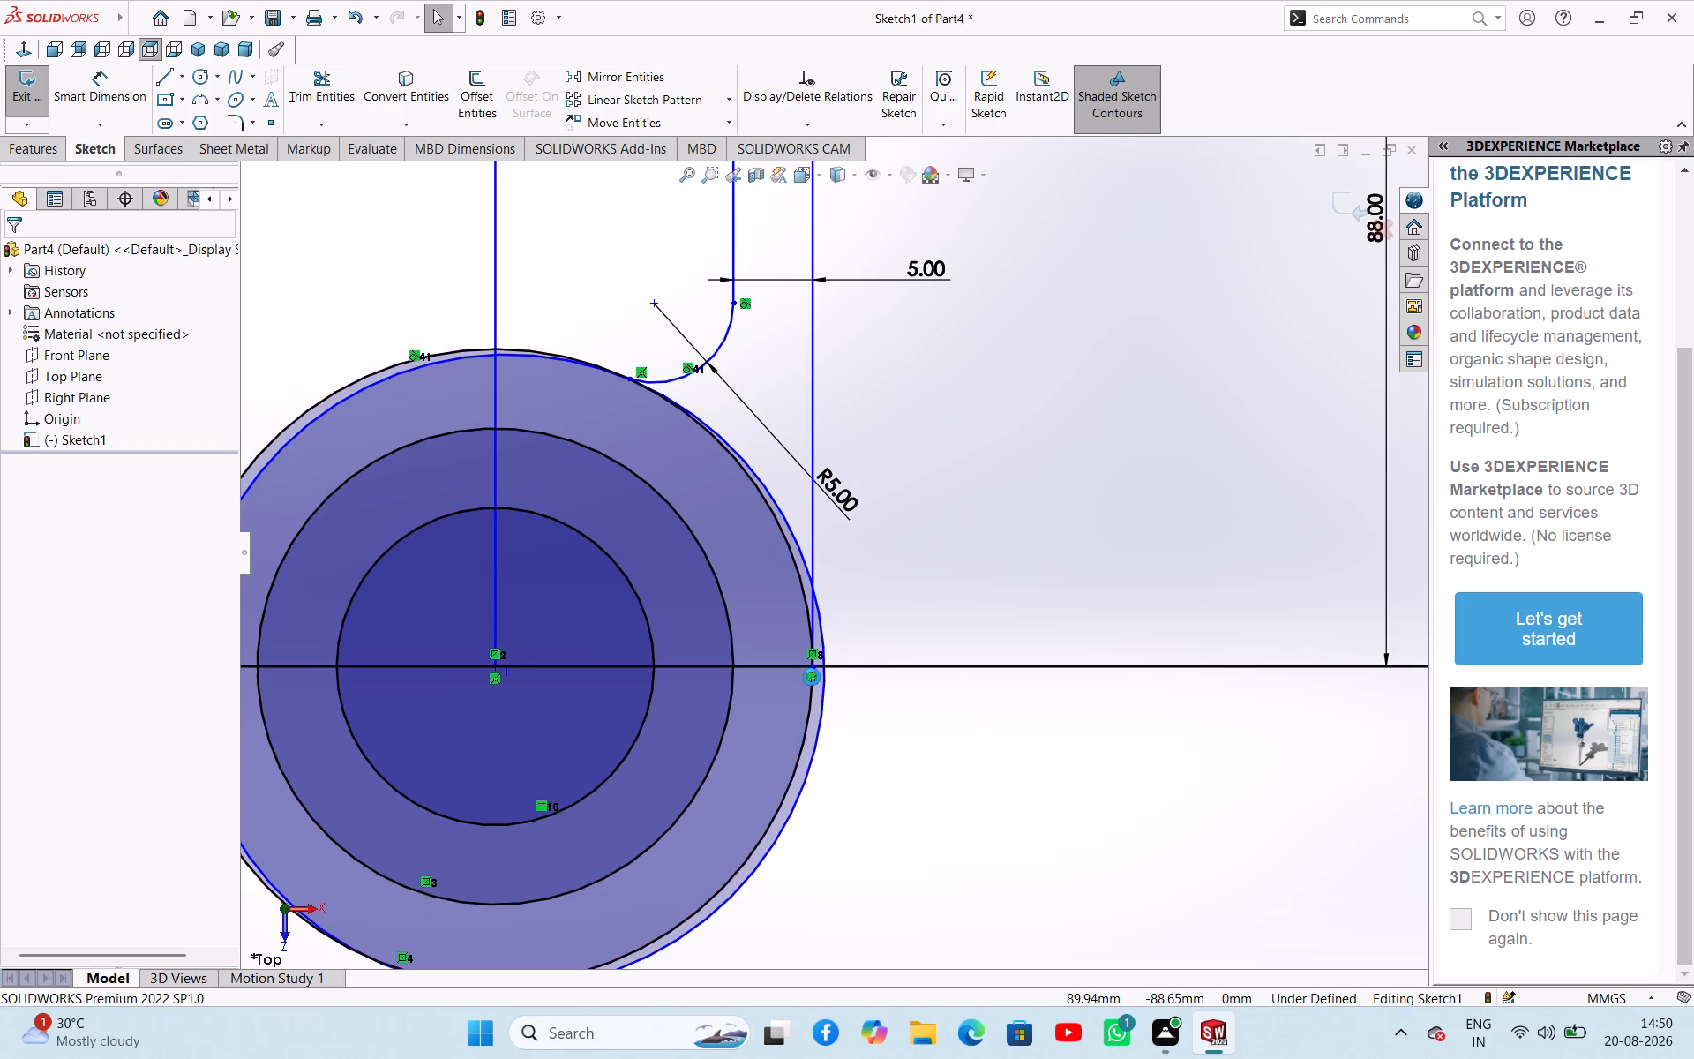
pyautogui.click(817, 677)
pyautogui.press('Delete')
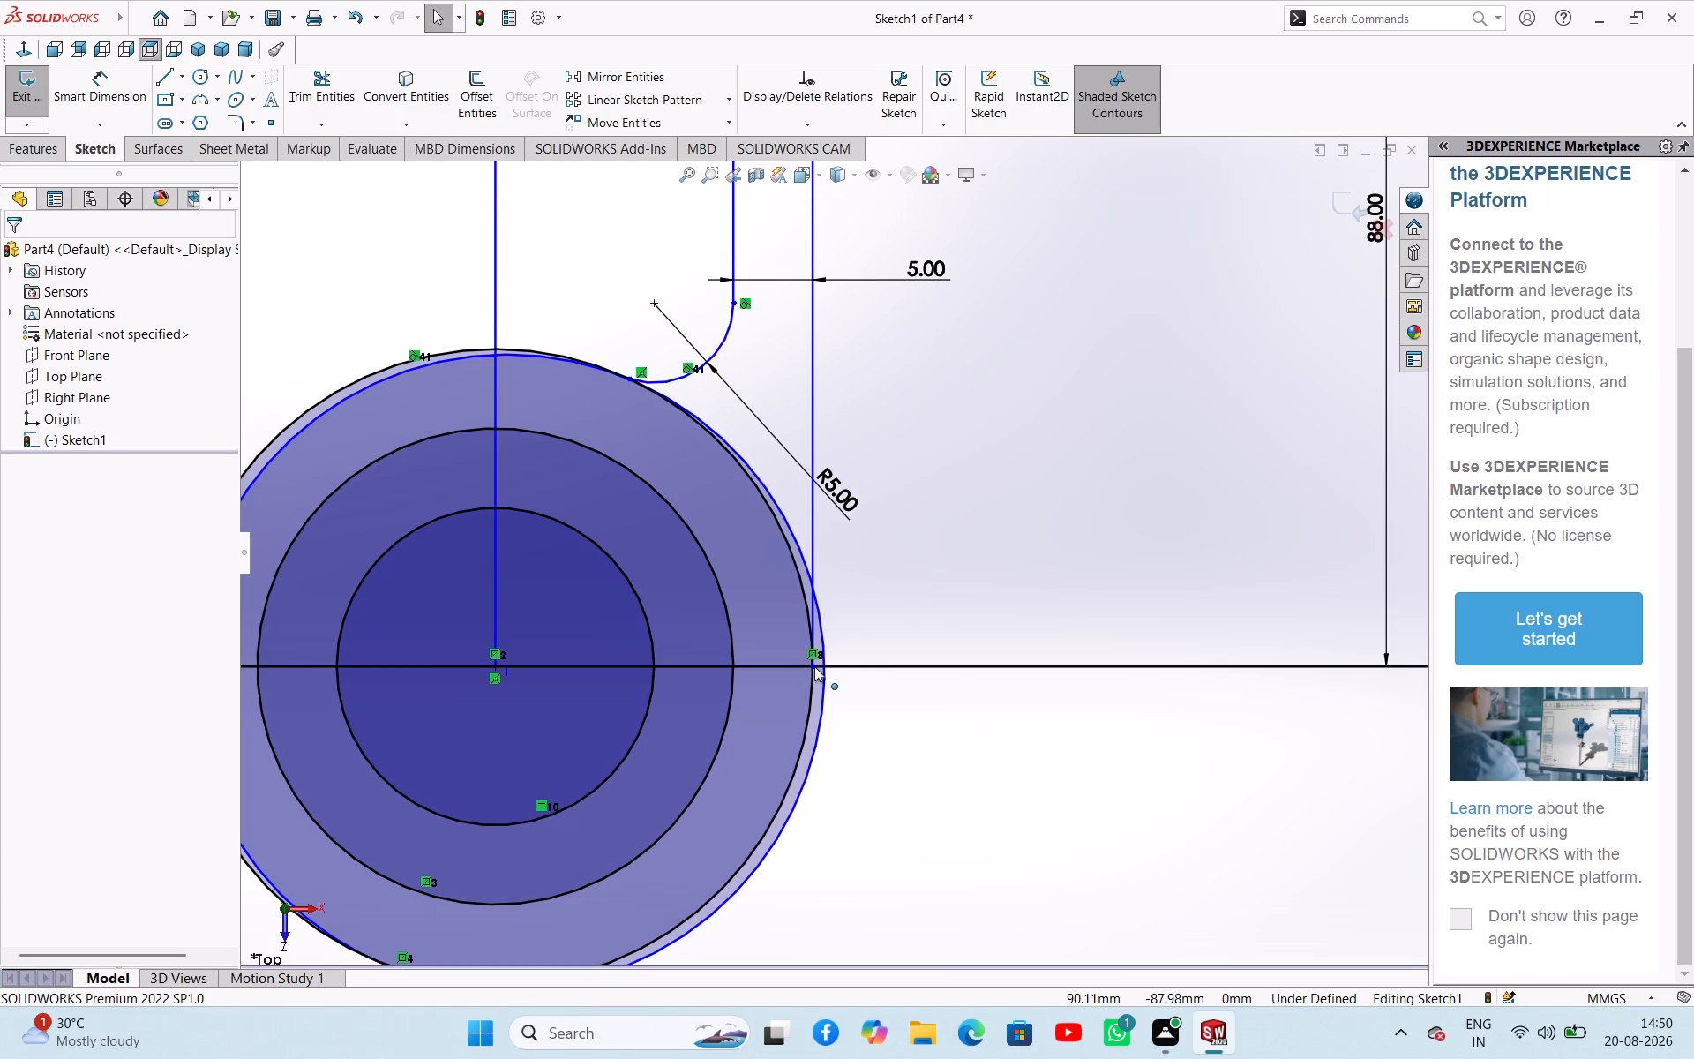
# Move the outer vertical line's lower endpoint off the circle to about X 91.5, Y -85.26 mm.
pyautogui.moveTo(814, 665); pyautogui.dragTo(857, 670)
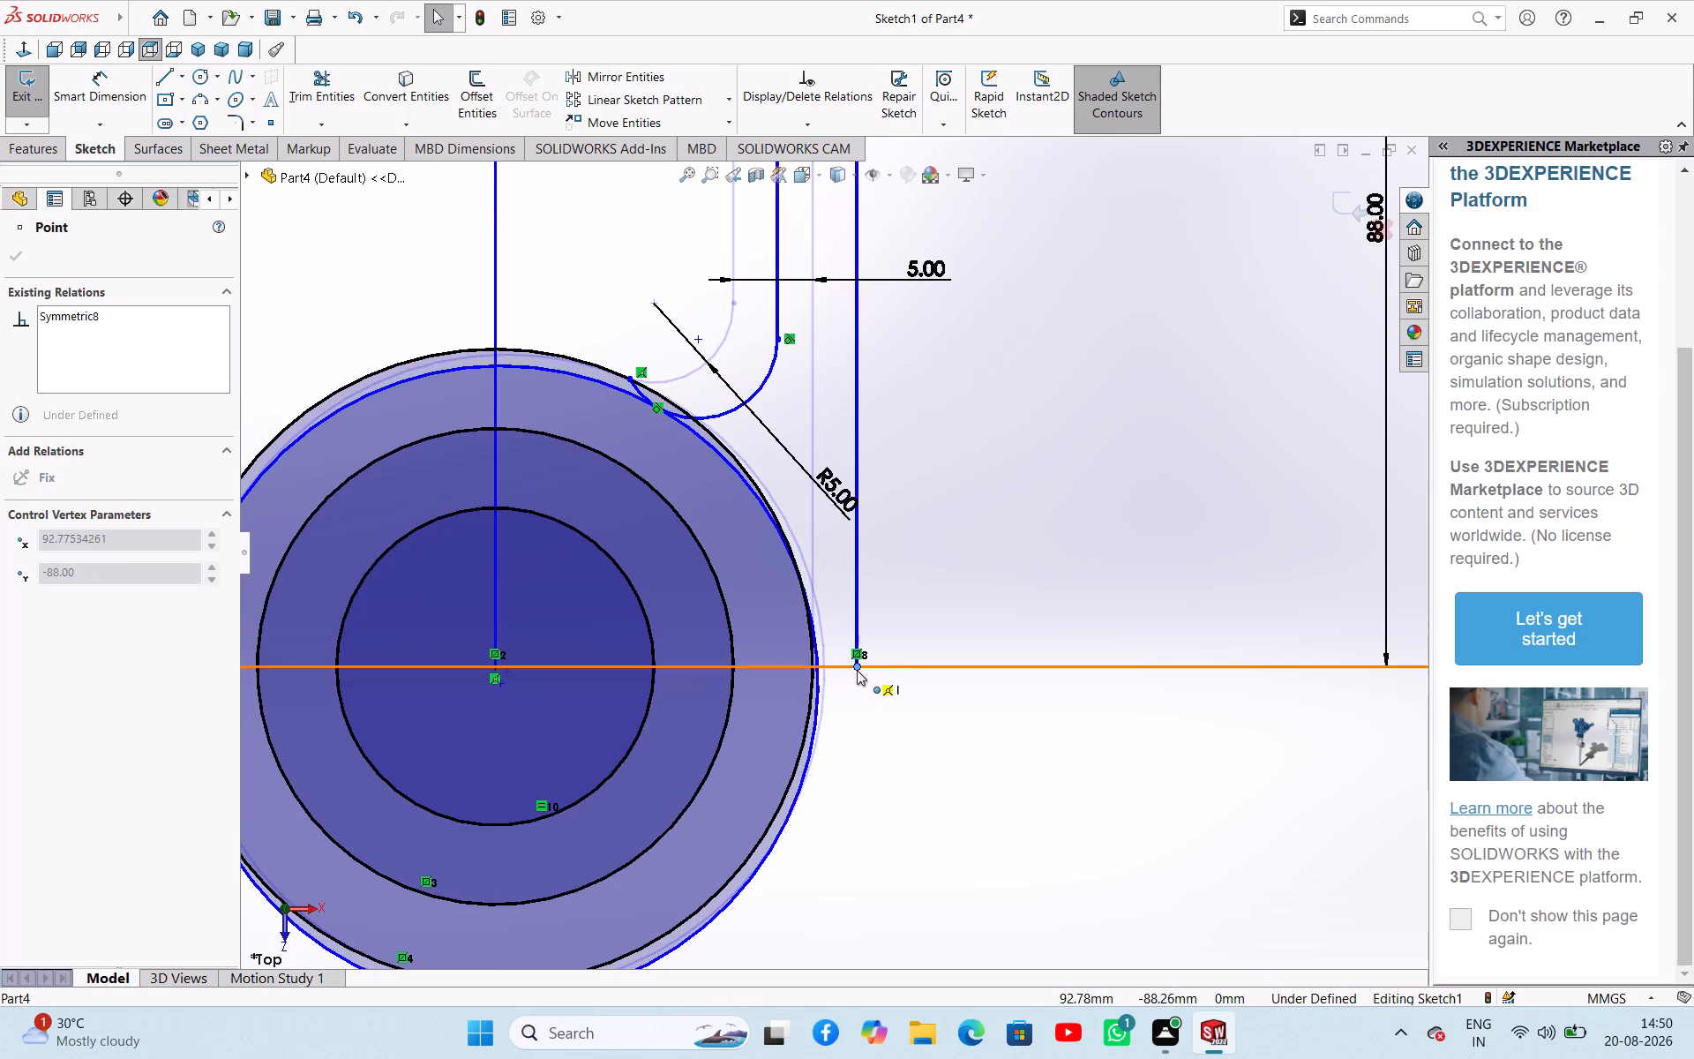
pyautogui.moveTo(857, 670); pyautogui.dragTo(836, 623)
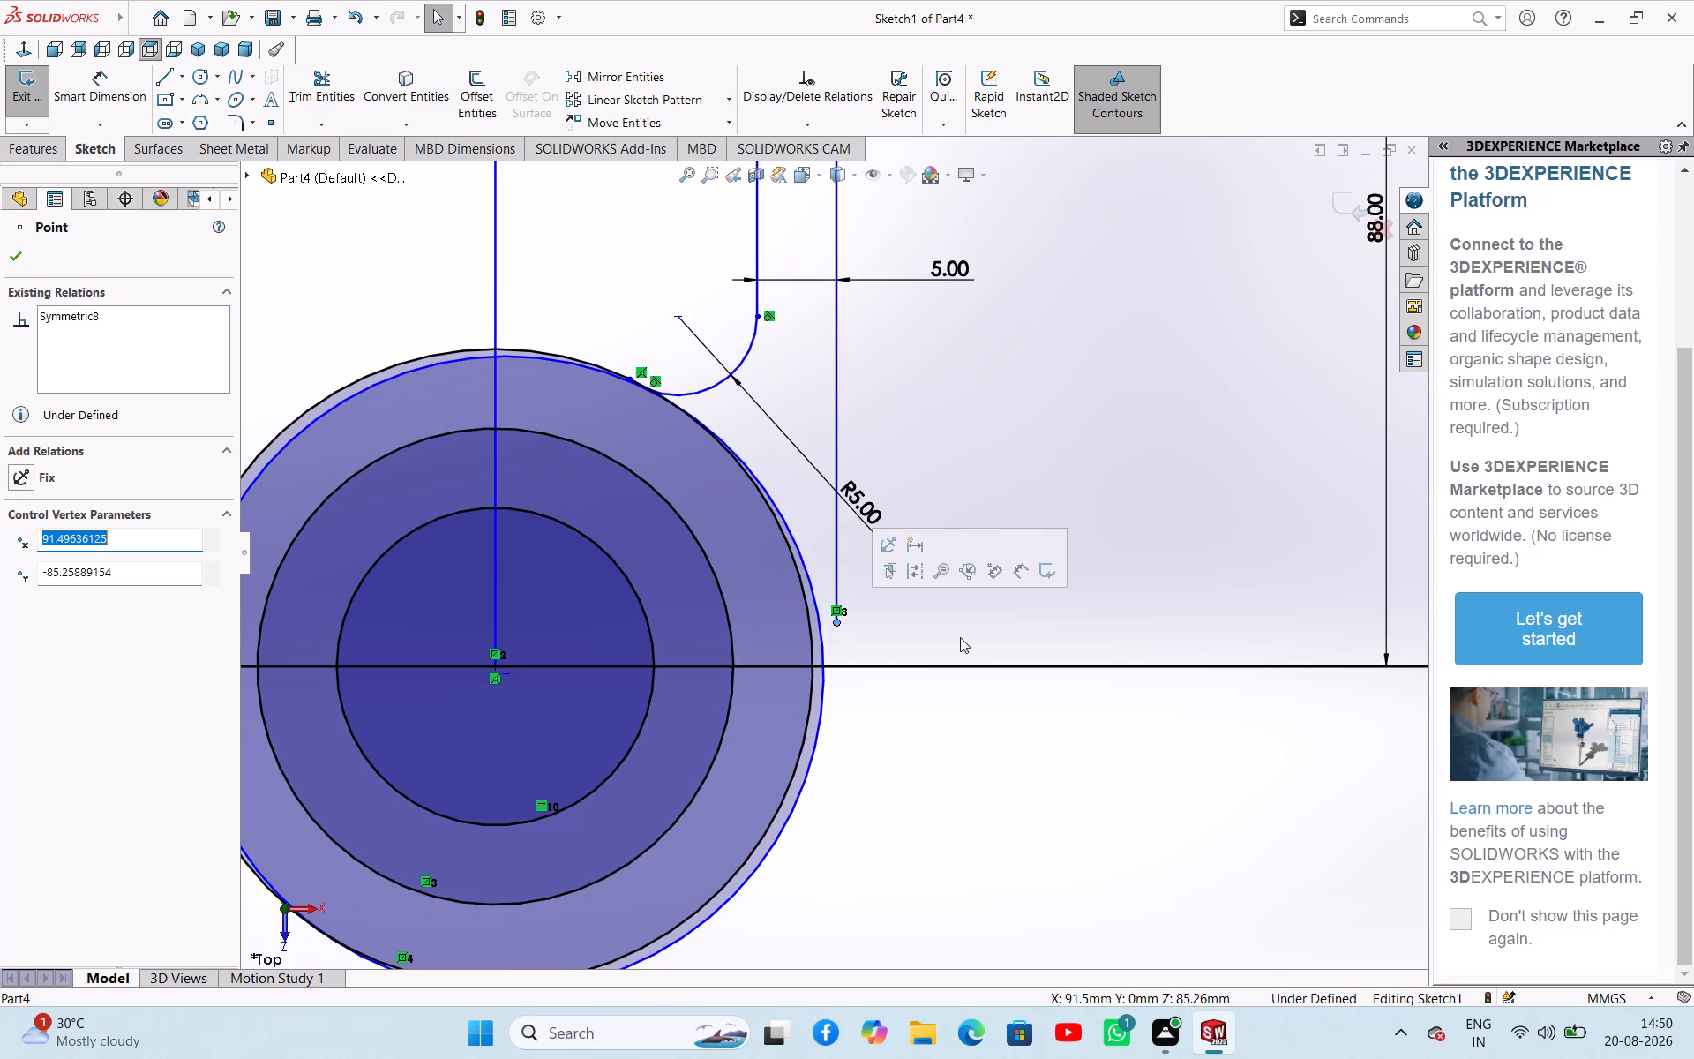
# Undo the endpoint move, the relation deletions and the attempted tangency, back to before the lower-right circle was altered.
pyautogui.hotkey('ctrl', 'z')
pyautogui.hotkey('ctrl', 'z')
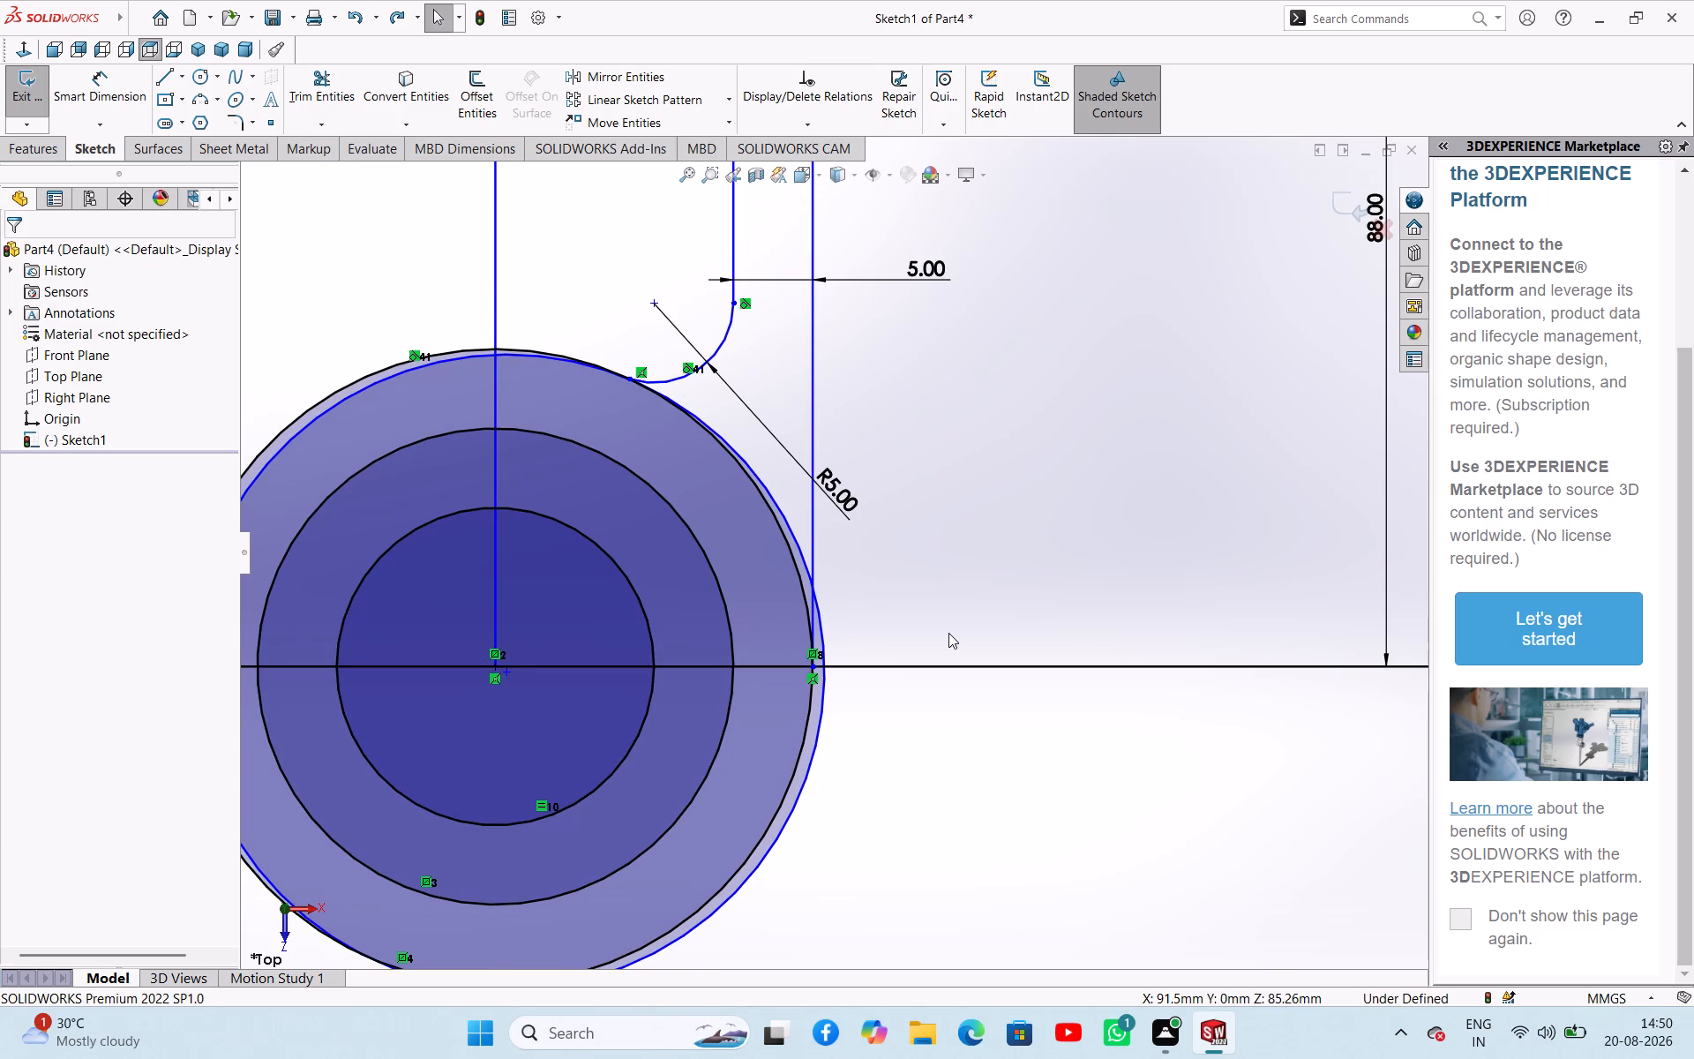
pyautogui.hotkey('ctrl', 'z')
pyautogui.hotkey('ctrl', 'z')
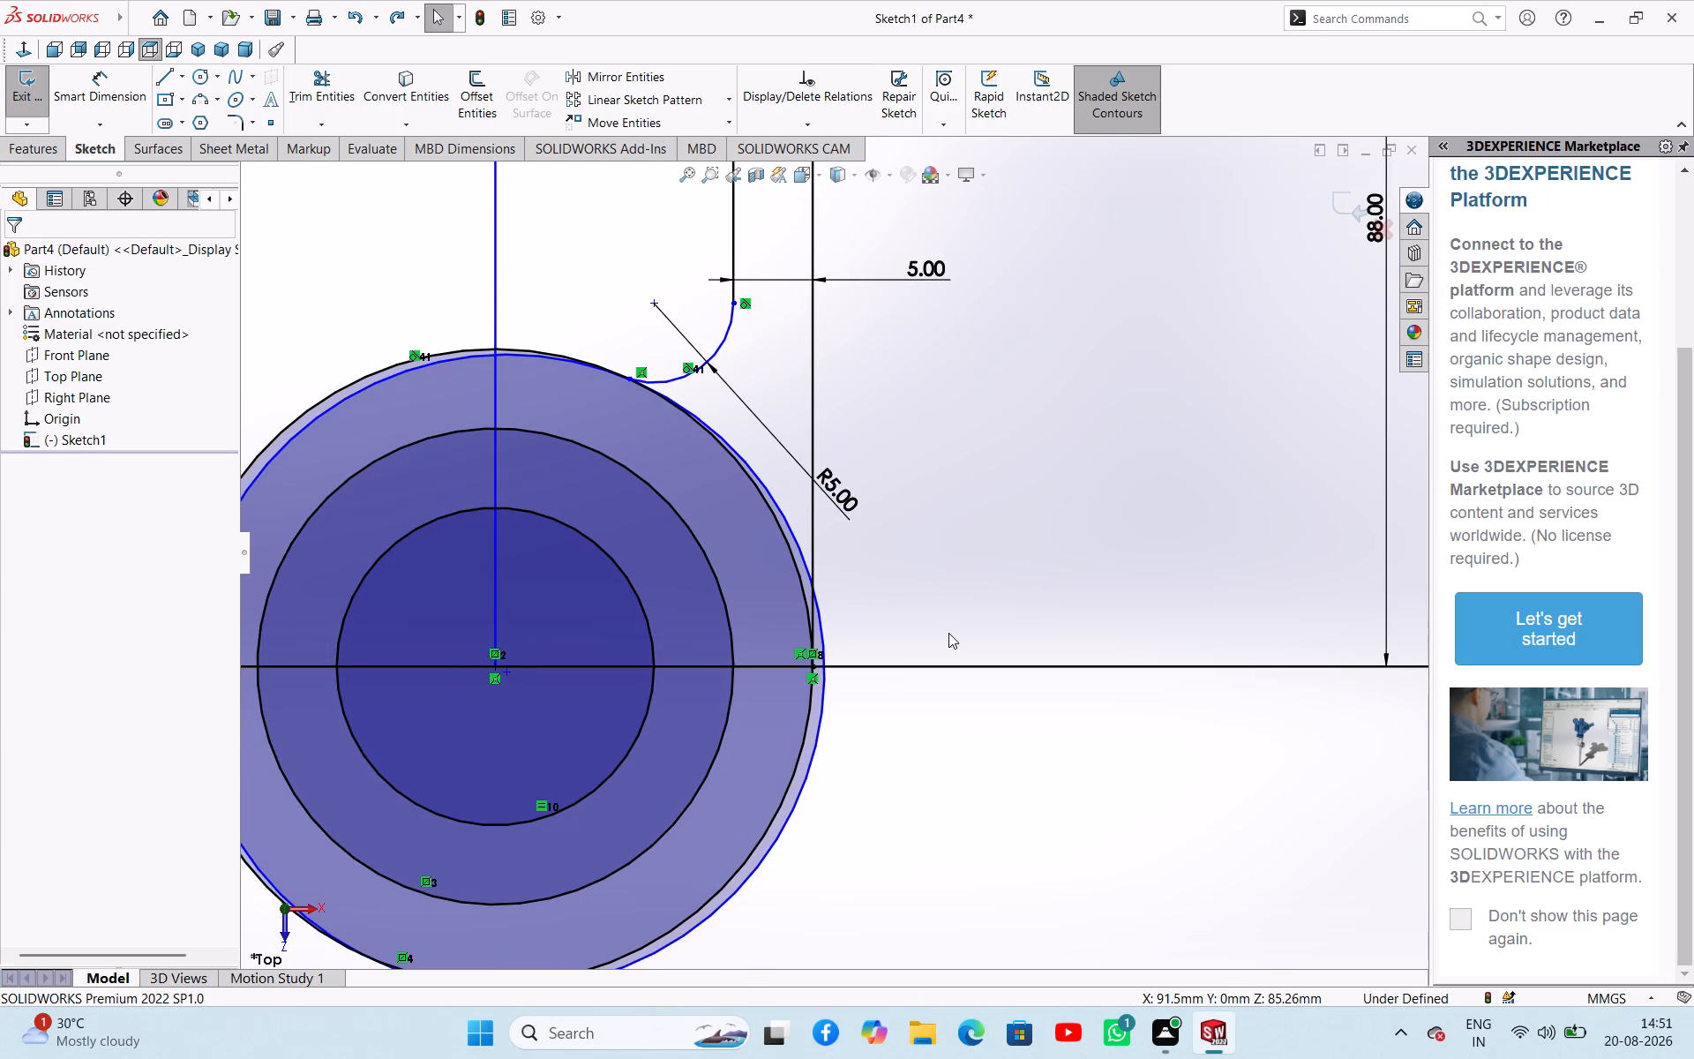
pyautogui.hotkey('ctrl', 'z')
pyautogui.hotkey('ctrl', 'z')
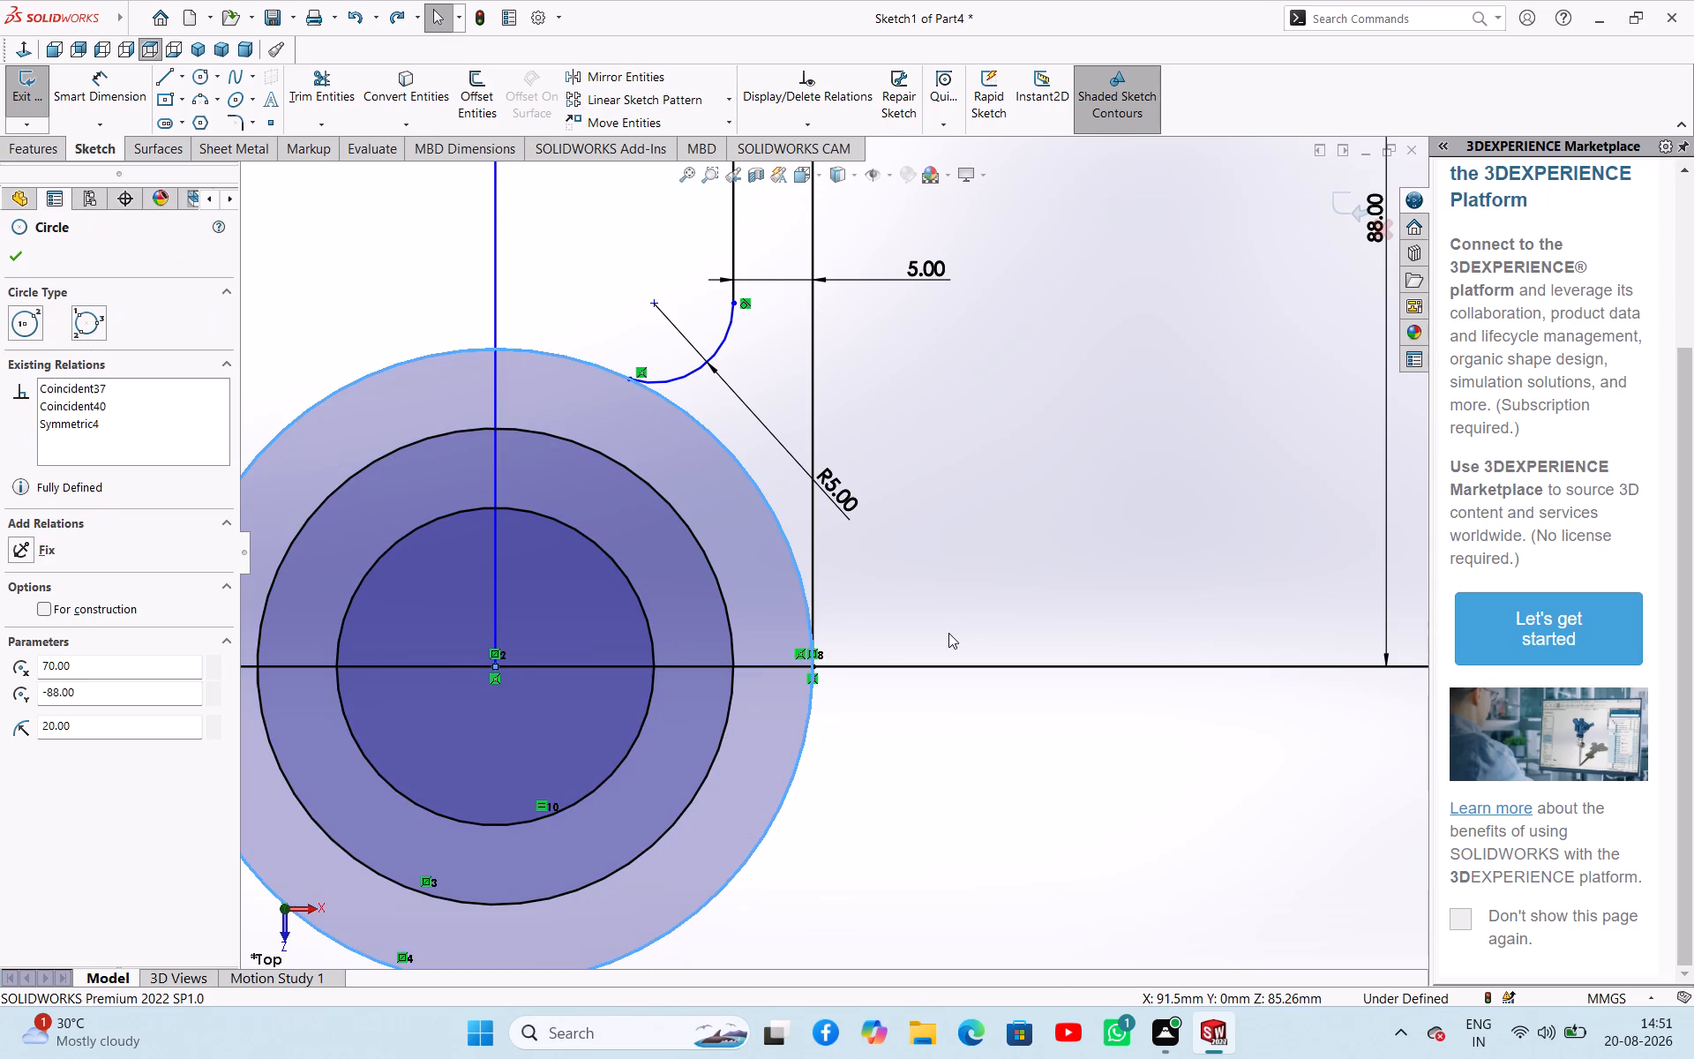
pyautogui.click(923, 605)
# Dimension the small arc joining the top circle to the inner slanted line with a 5 mm radius.
pyautogui.scroll(2, 899, 506)
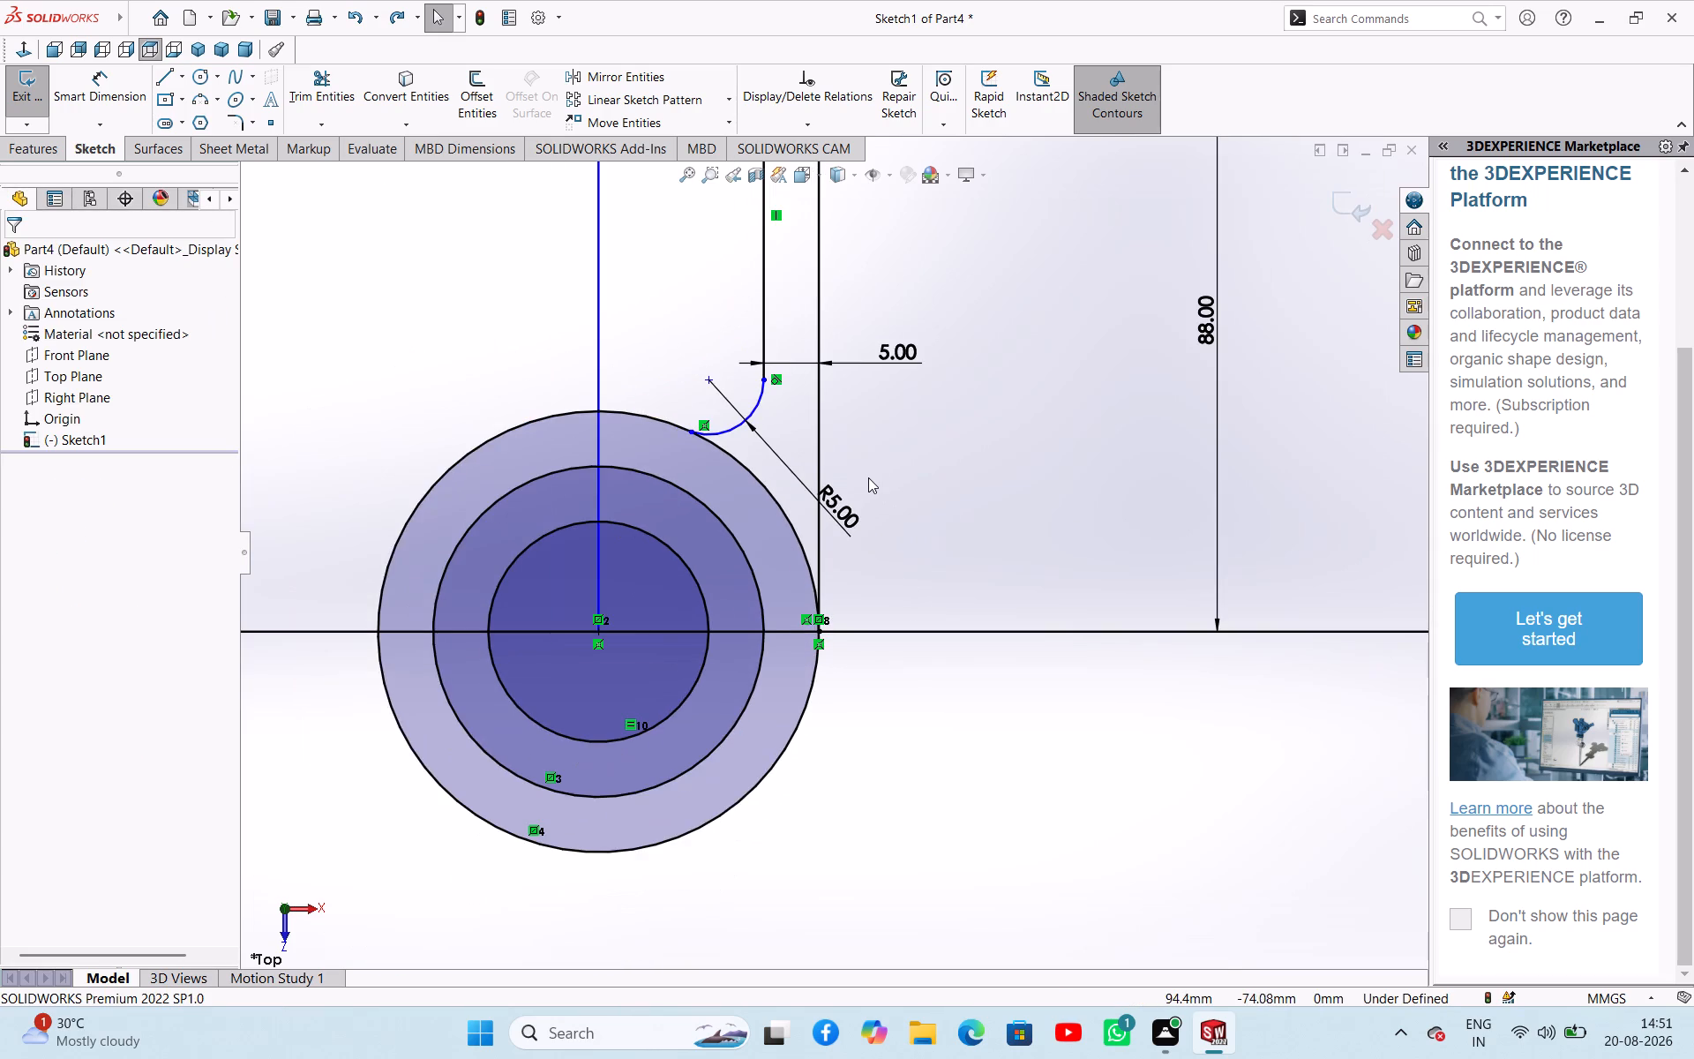
pyautogui.scroll(2, 871, 477)
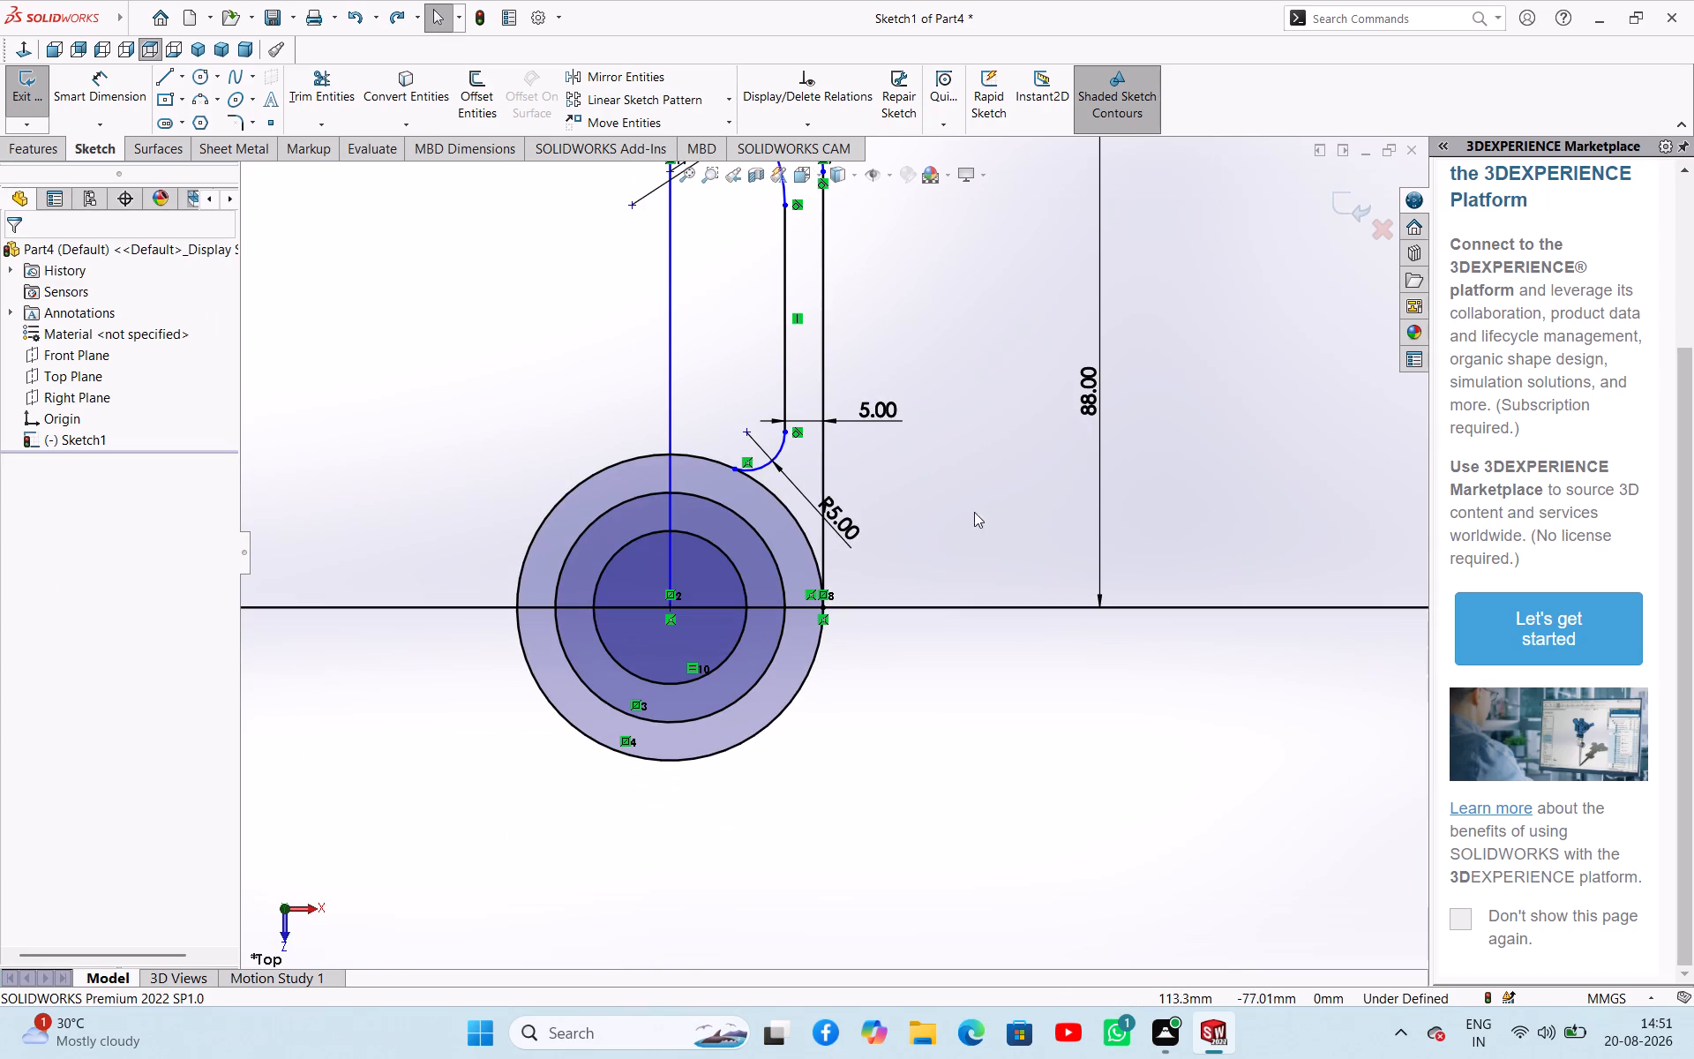
pyautogui.scroll(-3, 740, 460)
pyautogui.scroll(1, 753, 474)
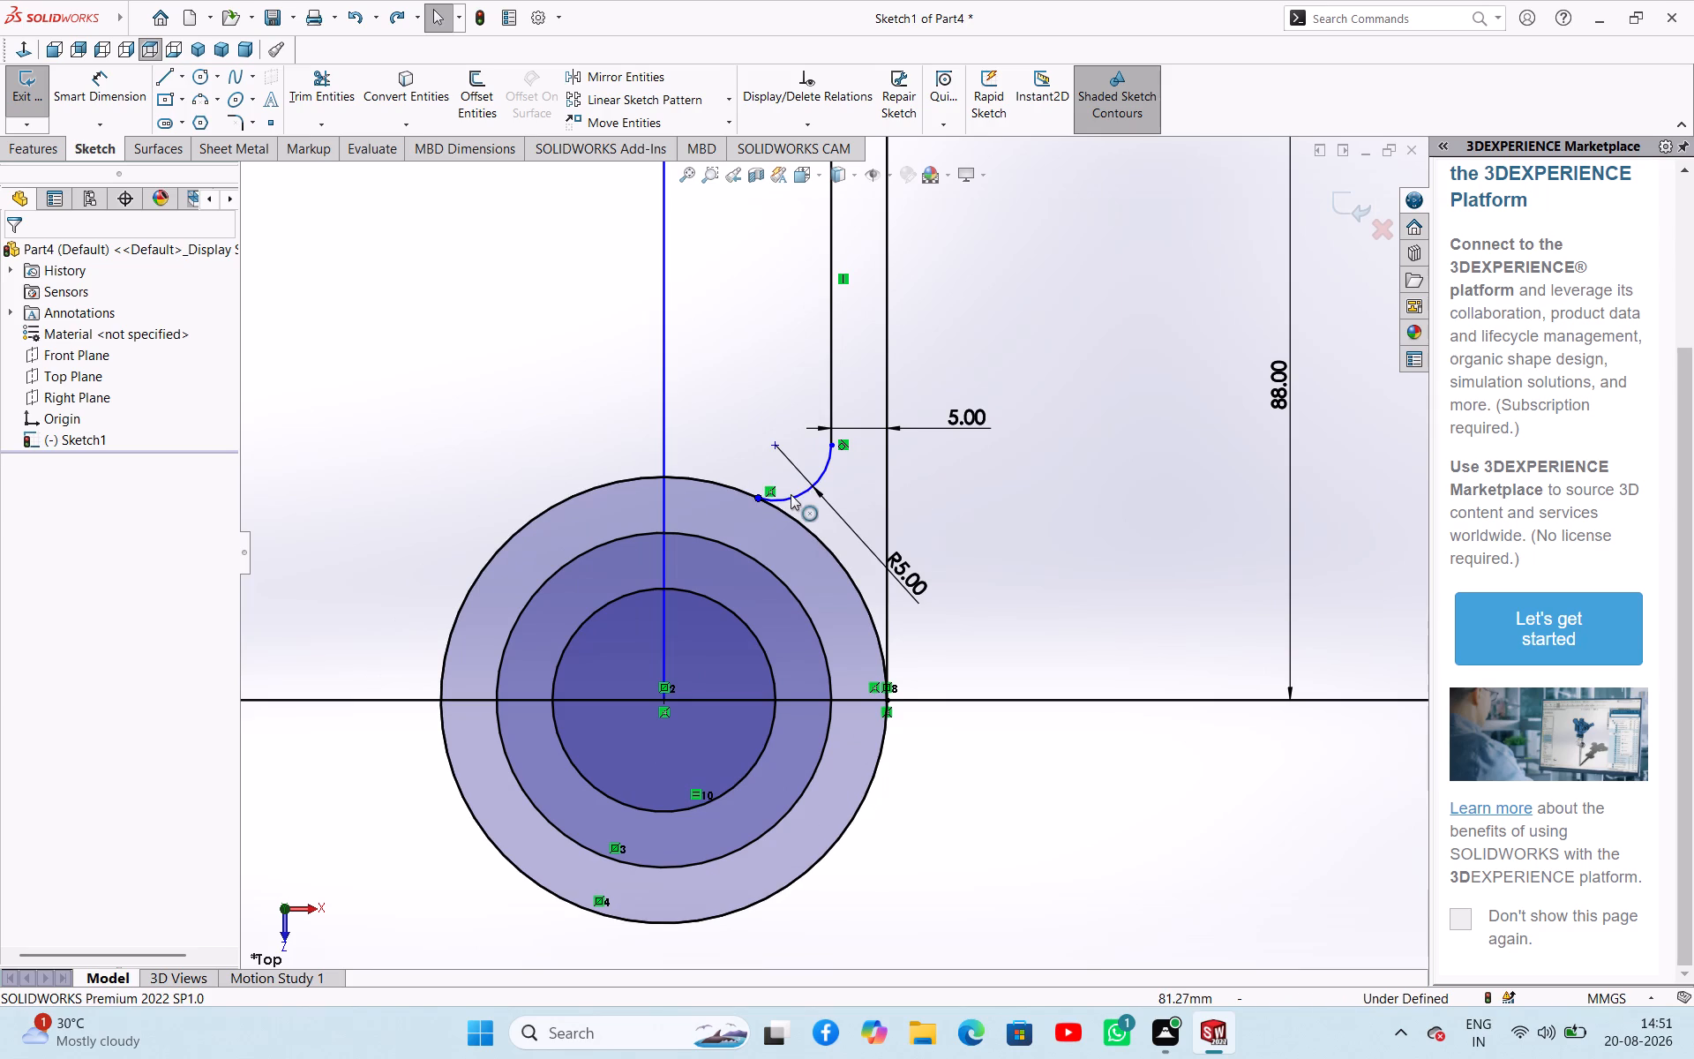
pyautogui.scroll(9, 792, 494)
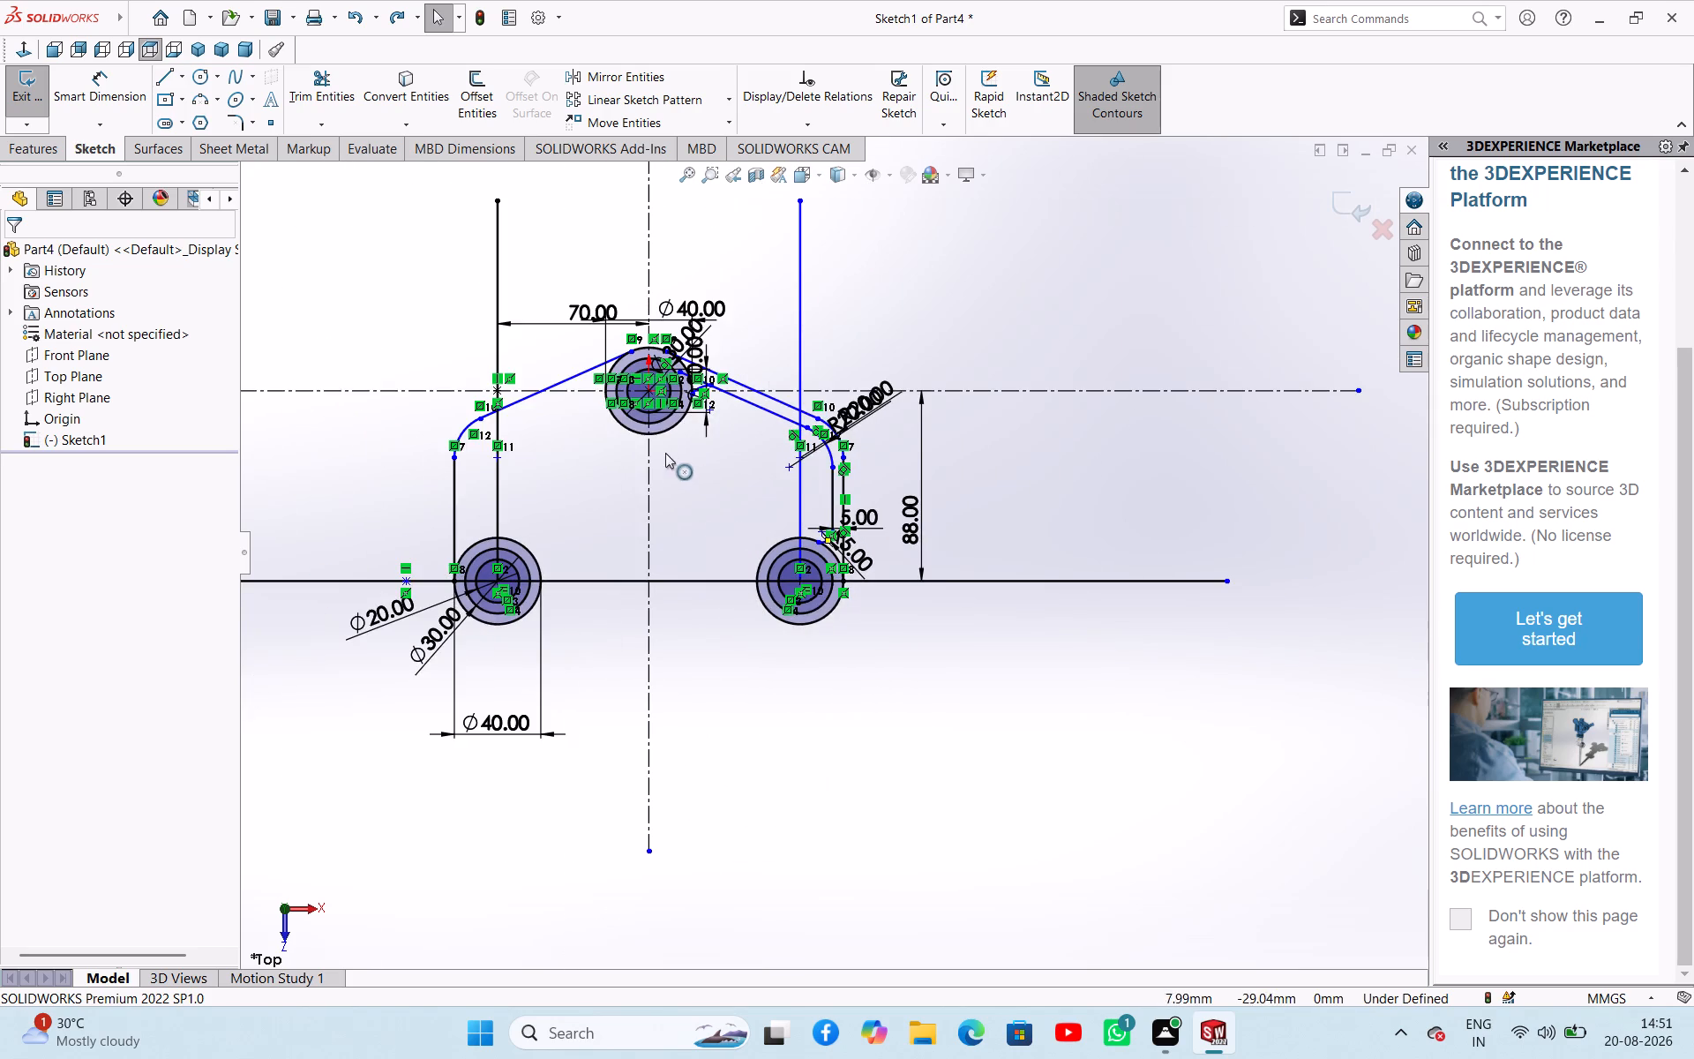
pyautogui.scroll(-2, 665, 449)
pyautogui.moveTo(768, 473); pyautogui.dragTo(763, 462)
pyautogui.scroll(-4, 719, 378)
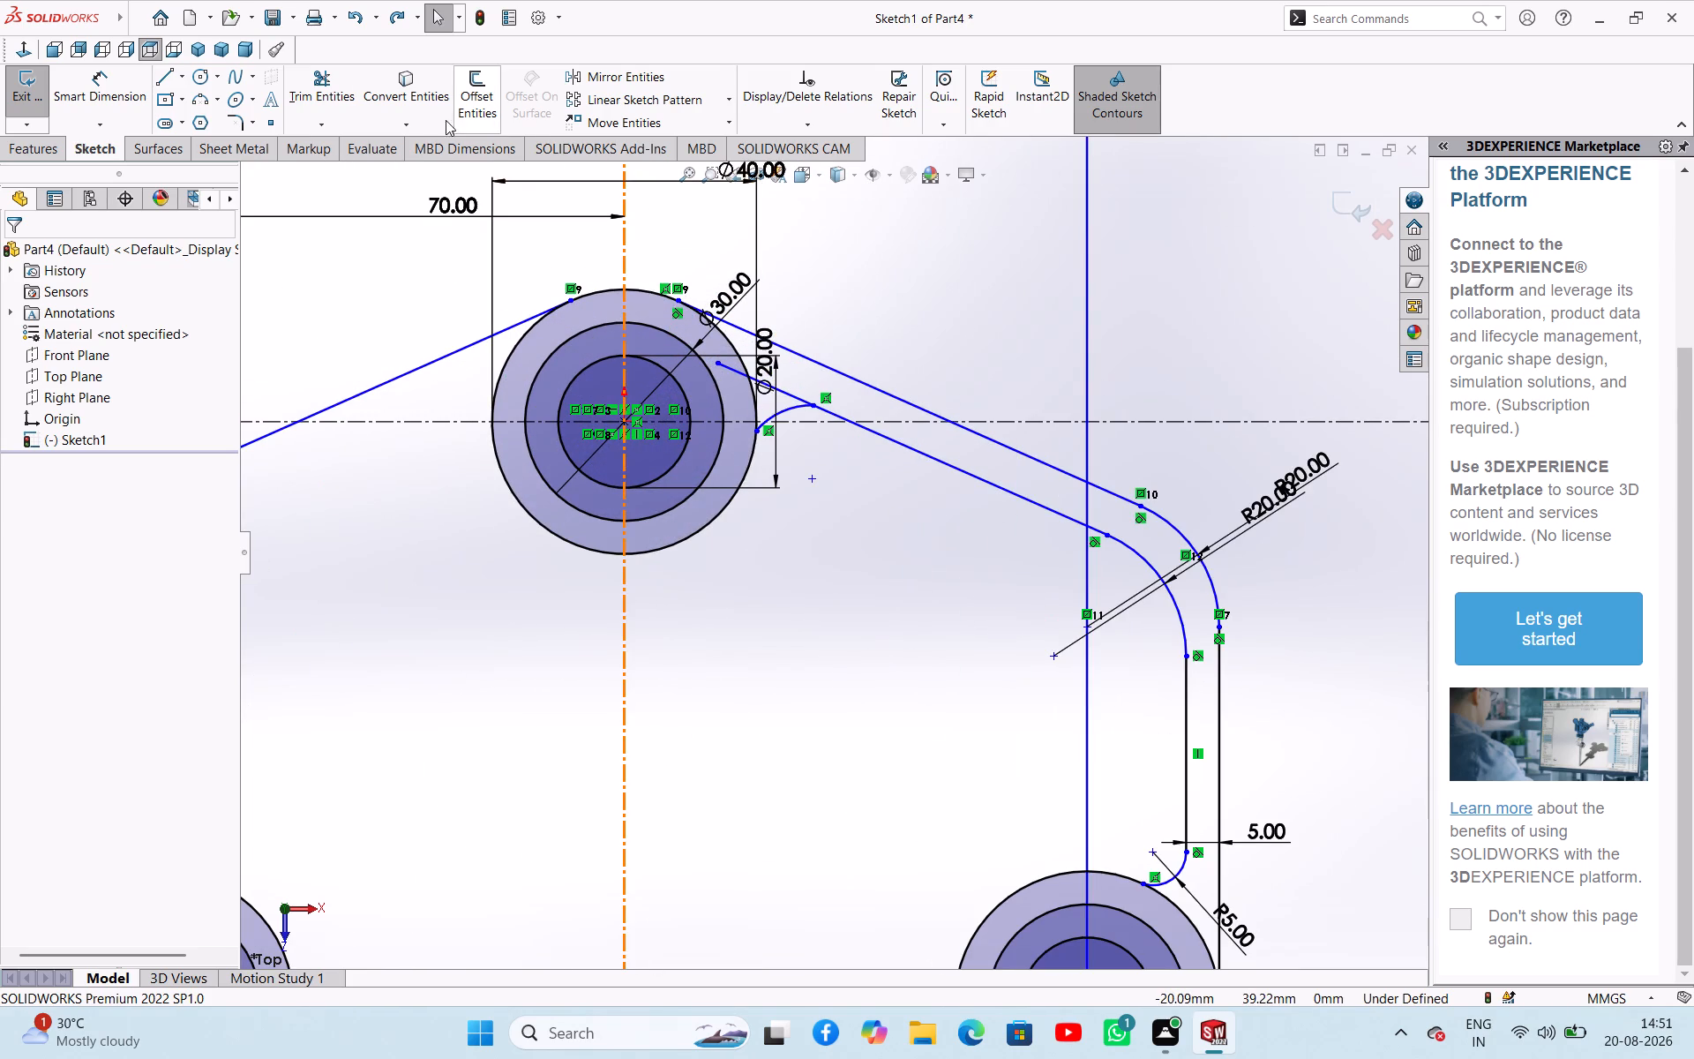
pyautogui.scroll(-2, 841, 414)
pyautogui.scroll(-2, 756, 424)
pyautogui.moveTo(899, 688); pyautogui.dragTo(922, 567, button='right')
pyautogui.click(765, 434)
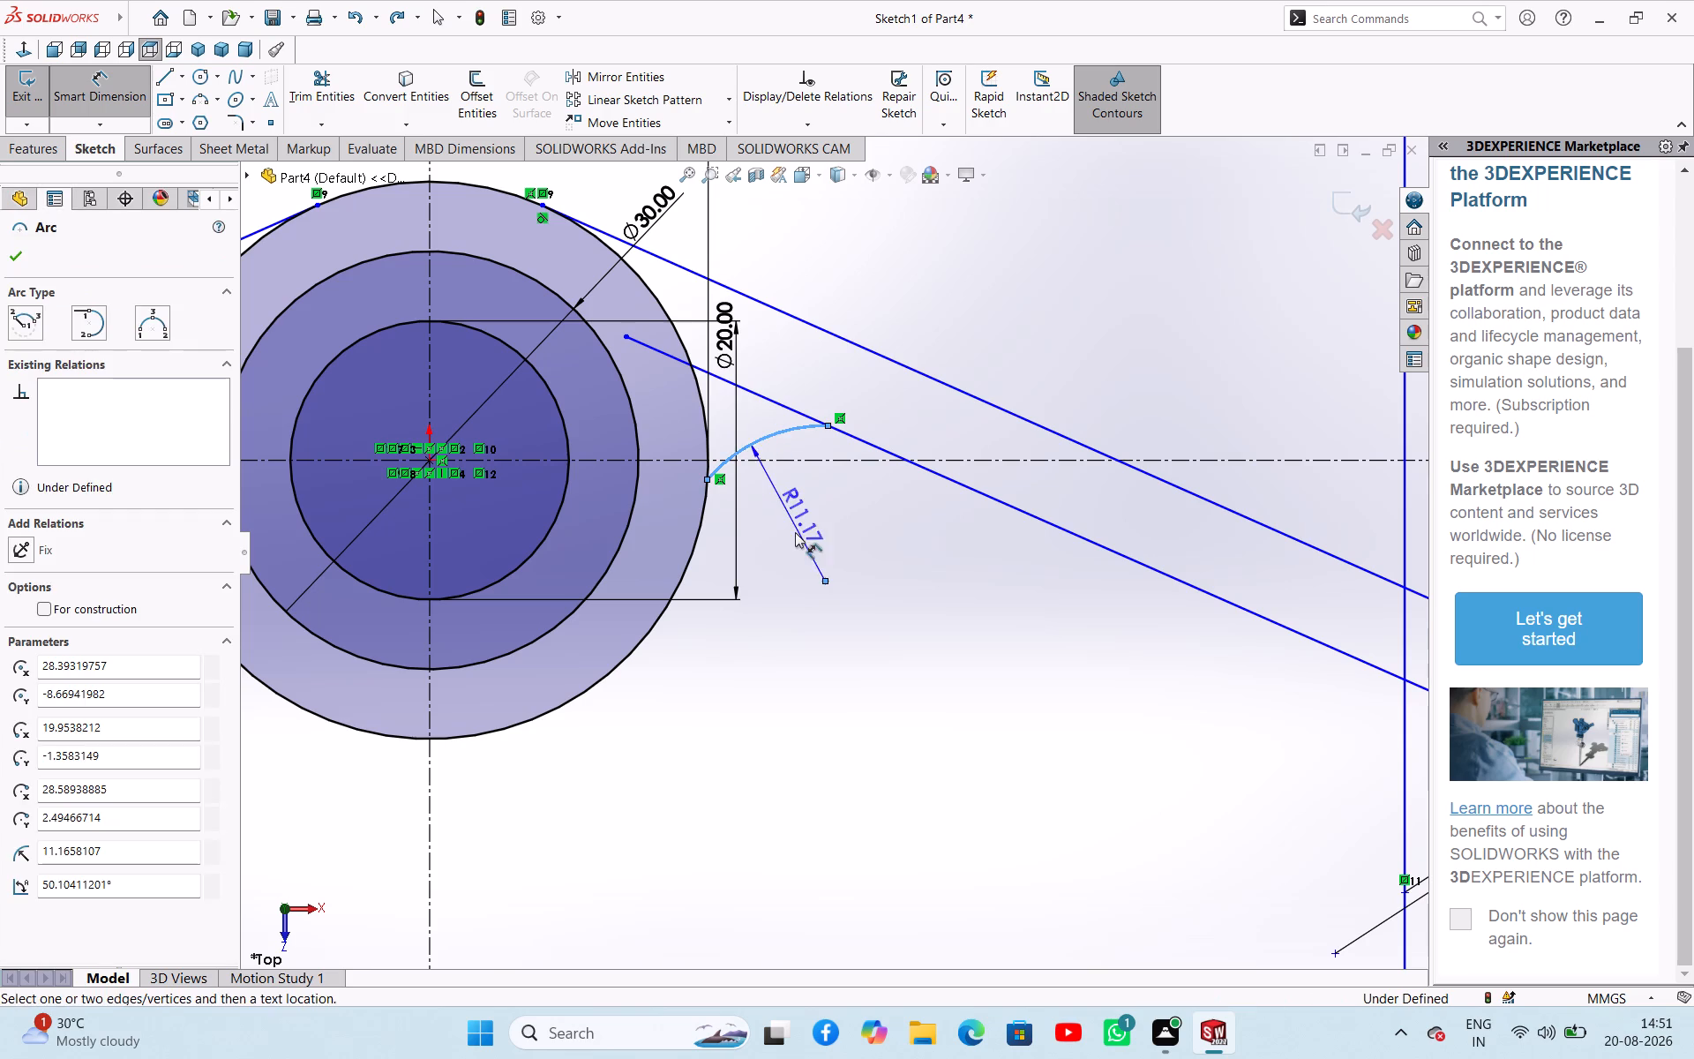
pyautogui.click(799, 542)
pyautogui.press('5')
pyautogui.press('Return')
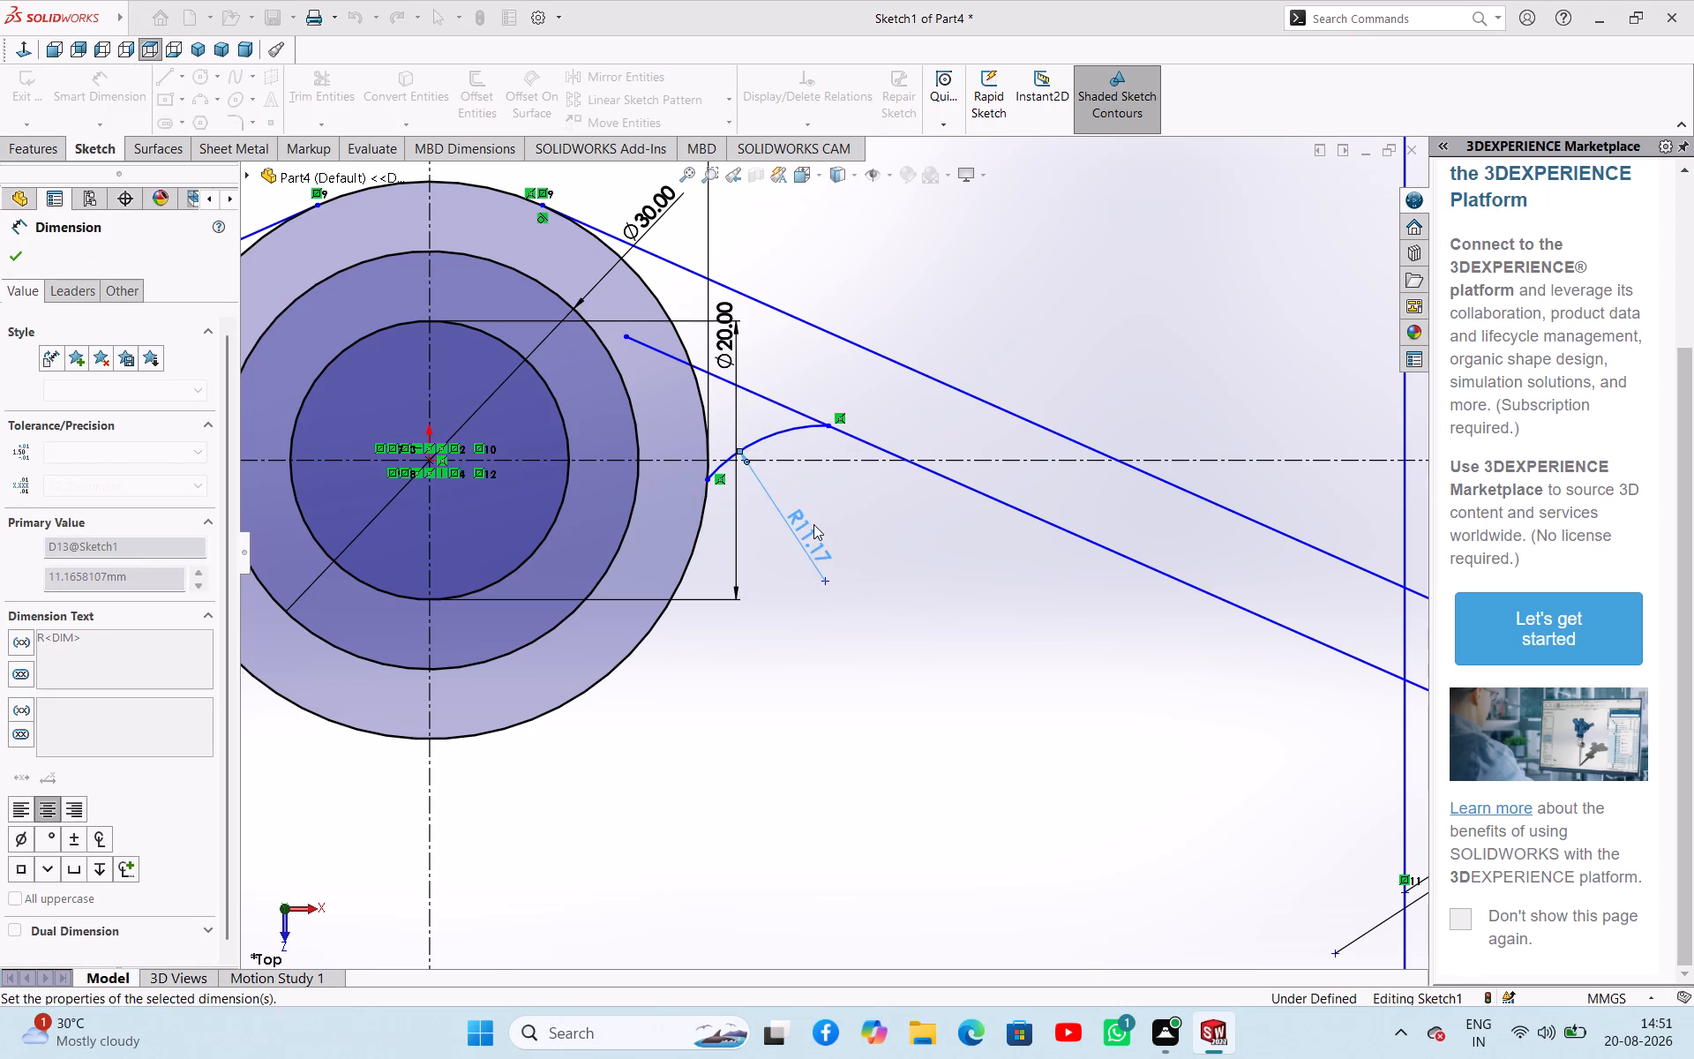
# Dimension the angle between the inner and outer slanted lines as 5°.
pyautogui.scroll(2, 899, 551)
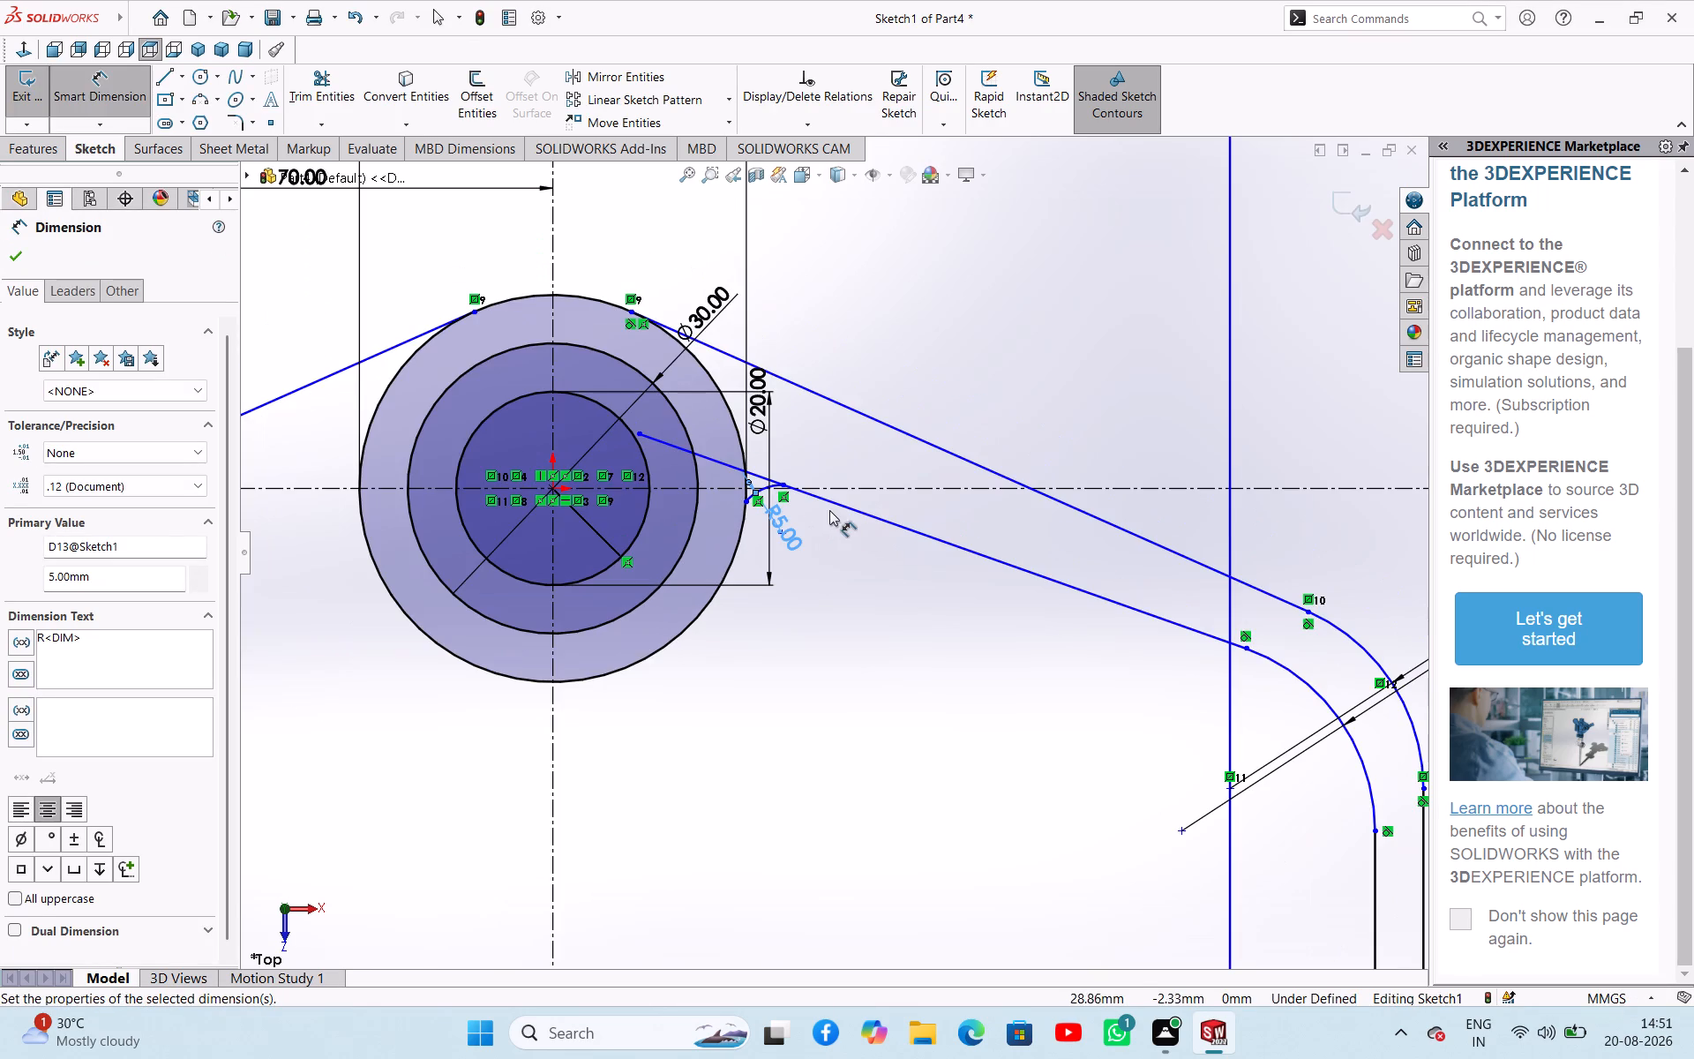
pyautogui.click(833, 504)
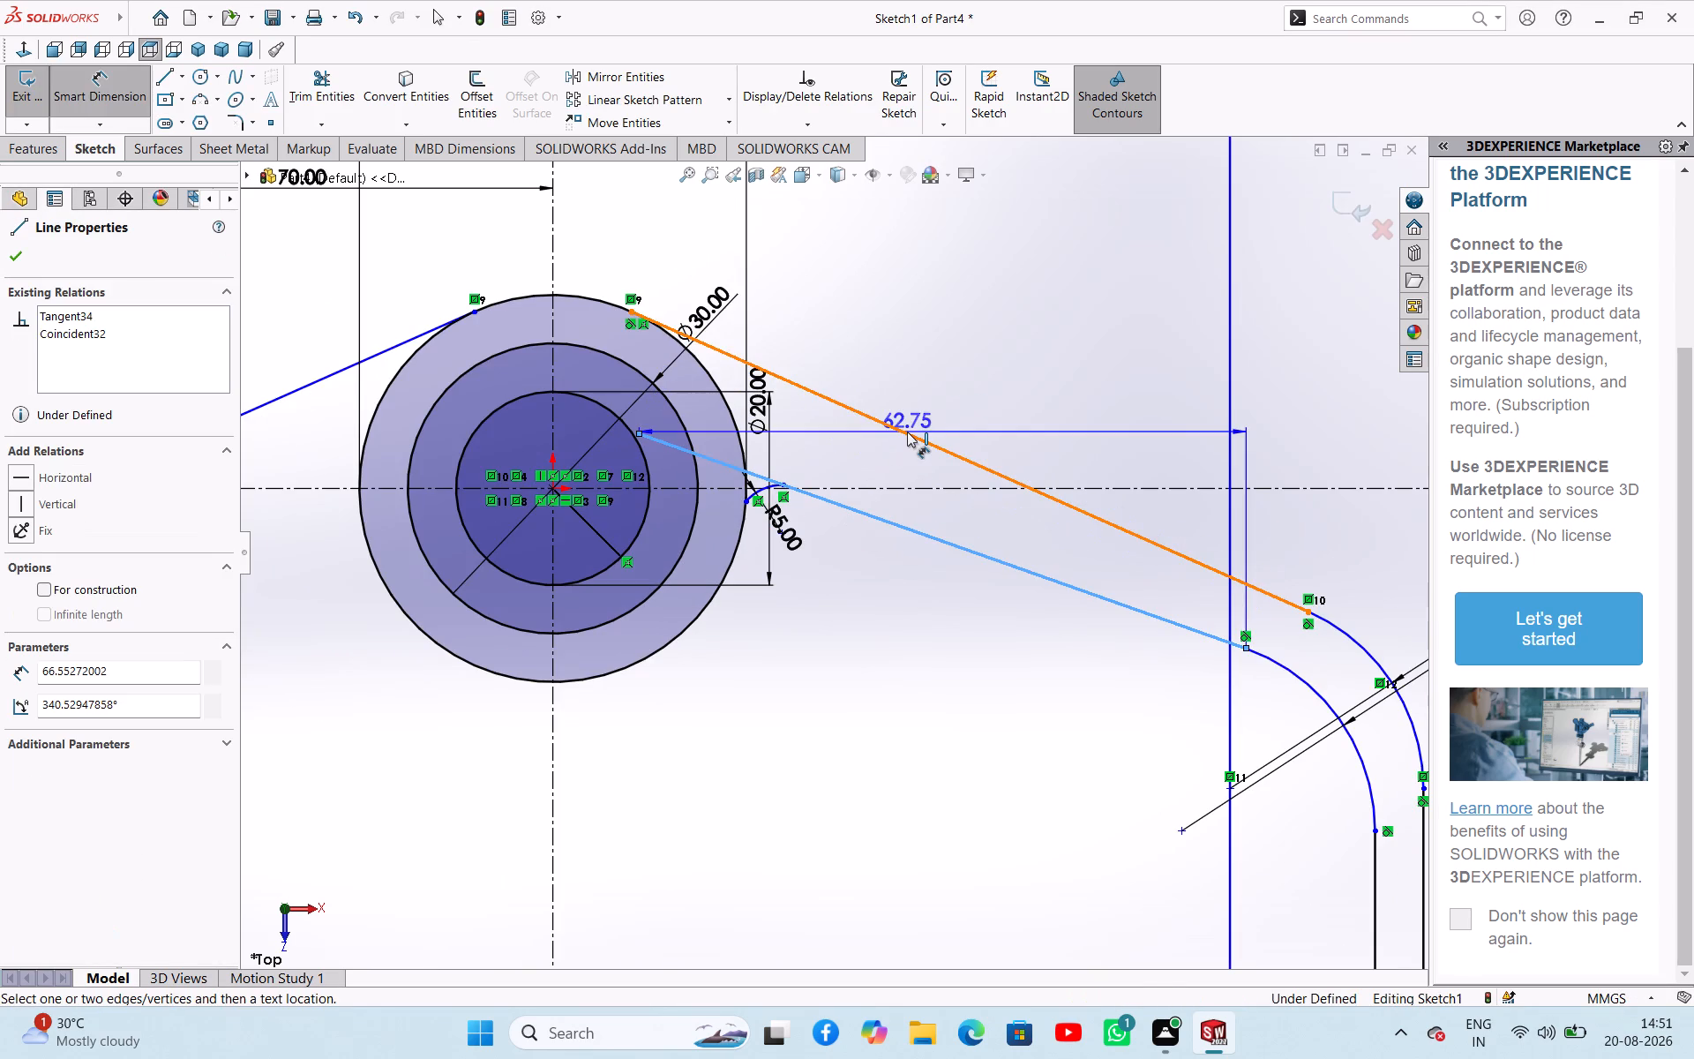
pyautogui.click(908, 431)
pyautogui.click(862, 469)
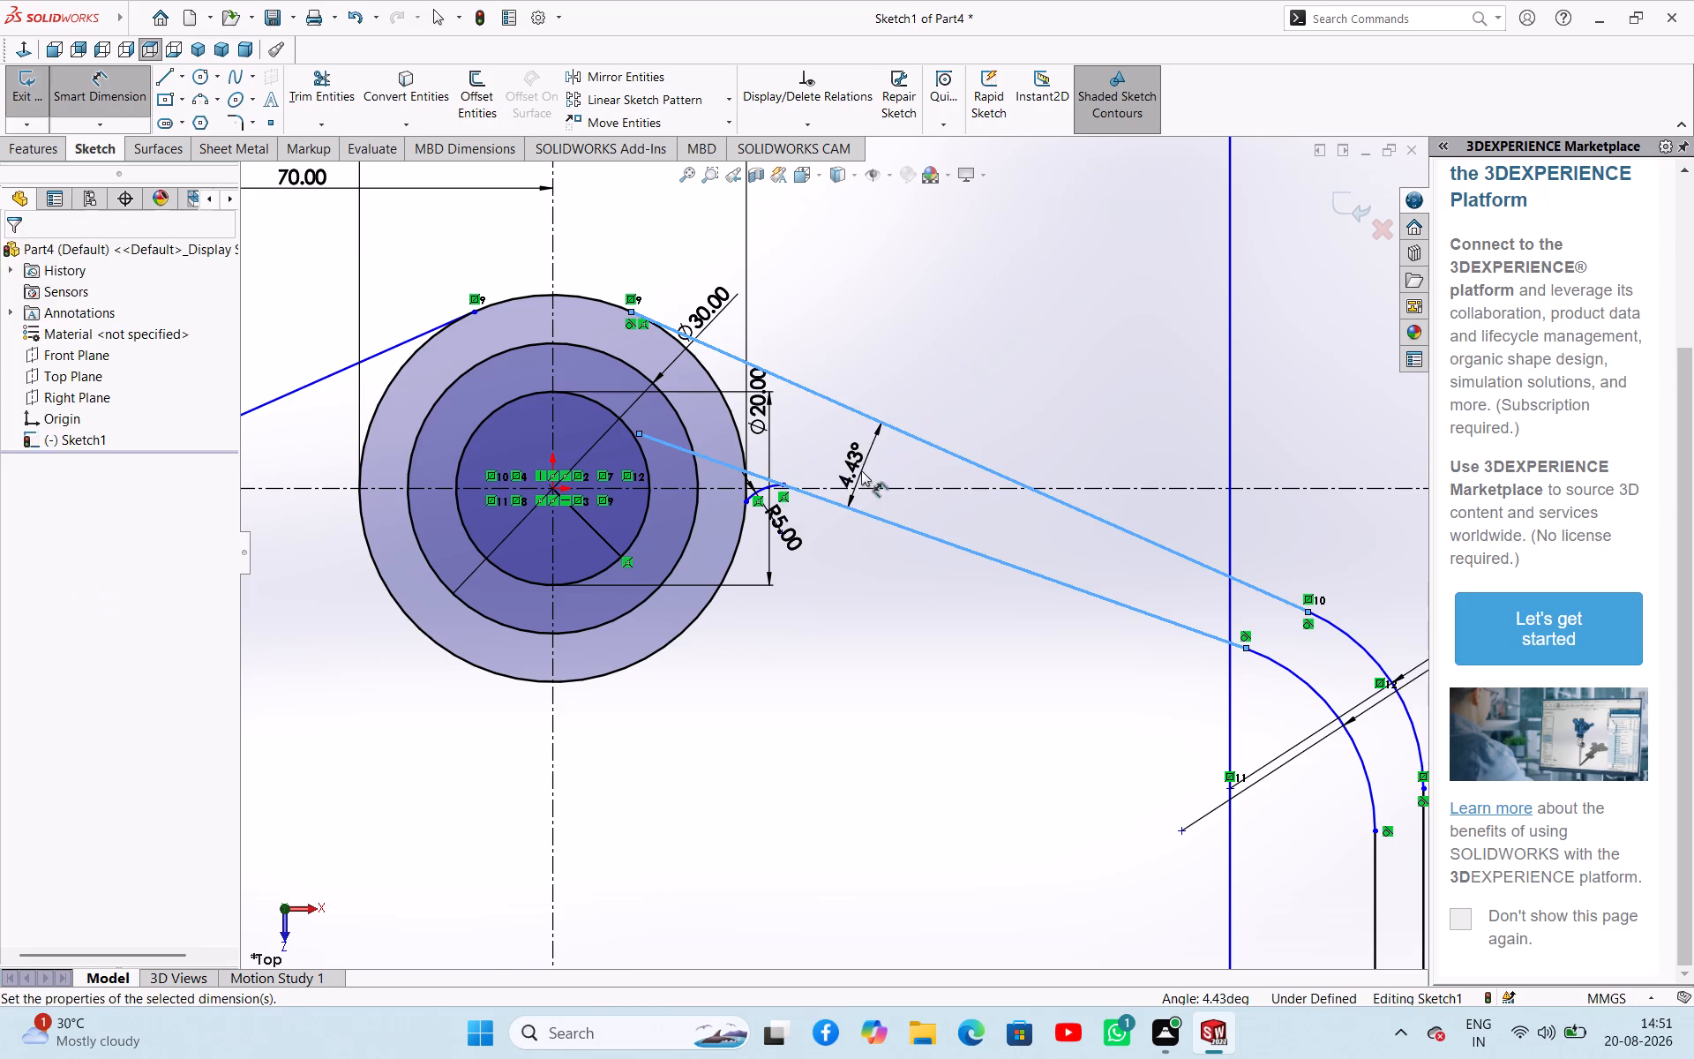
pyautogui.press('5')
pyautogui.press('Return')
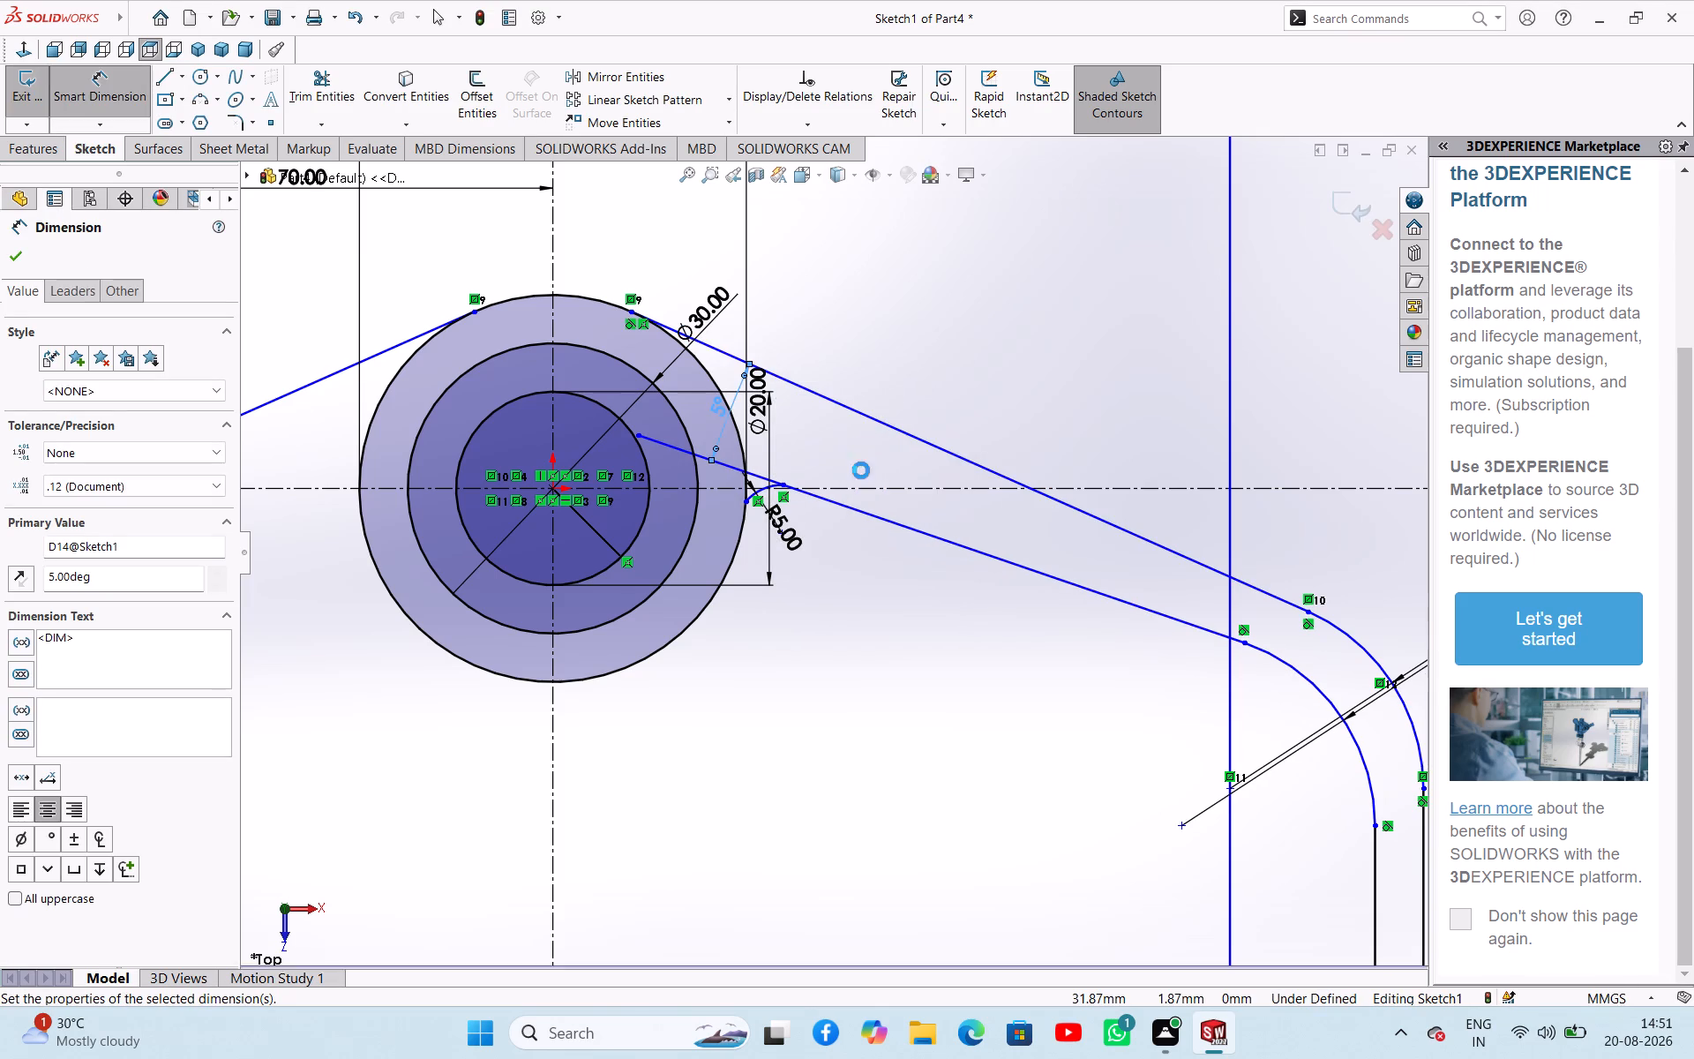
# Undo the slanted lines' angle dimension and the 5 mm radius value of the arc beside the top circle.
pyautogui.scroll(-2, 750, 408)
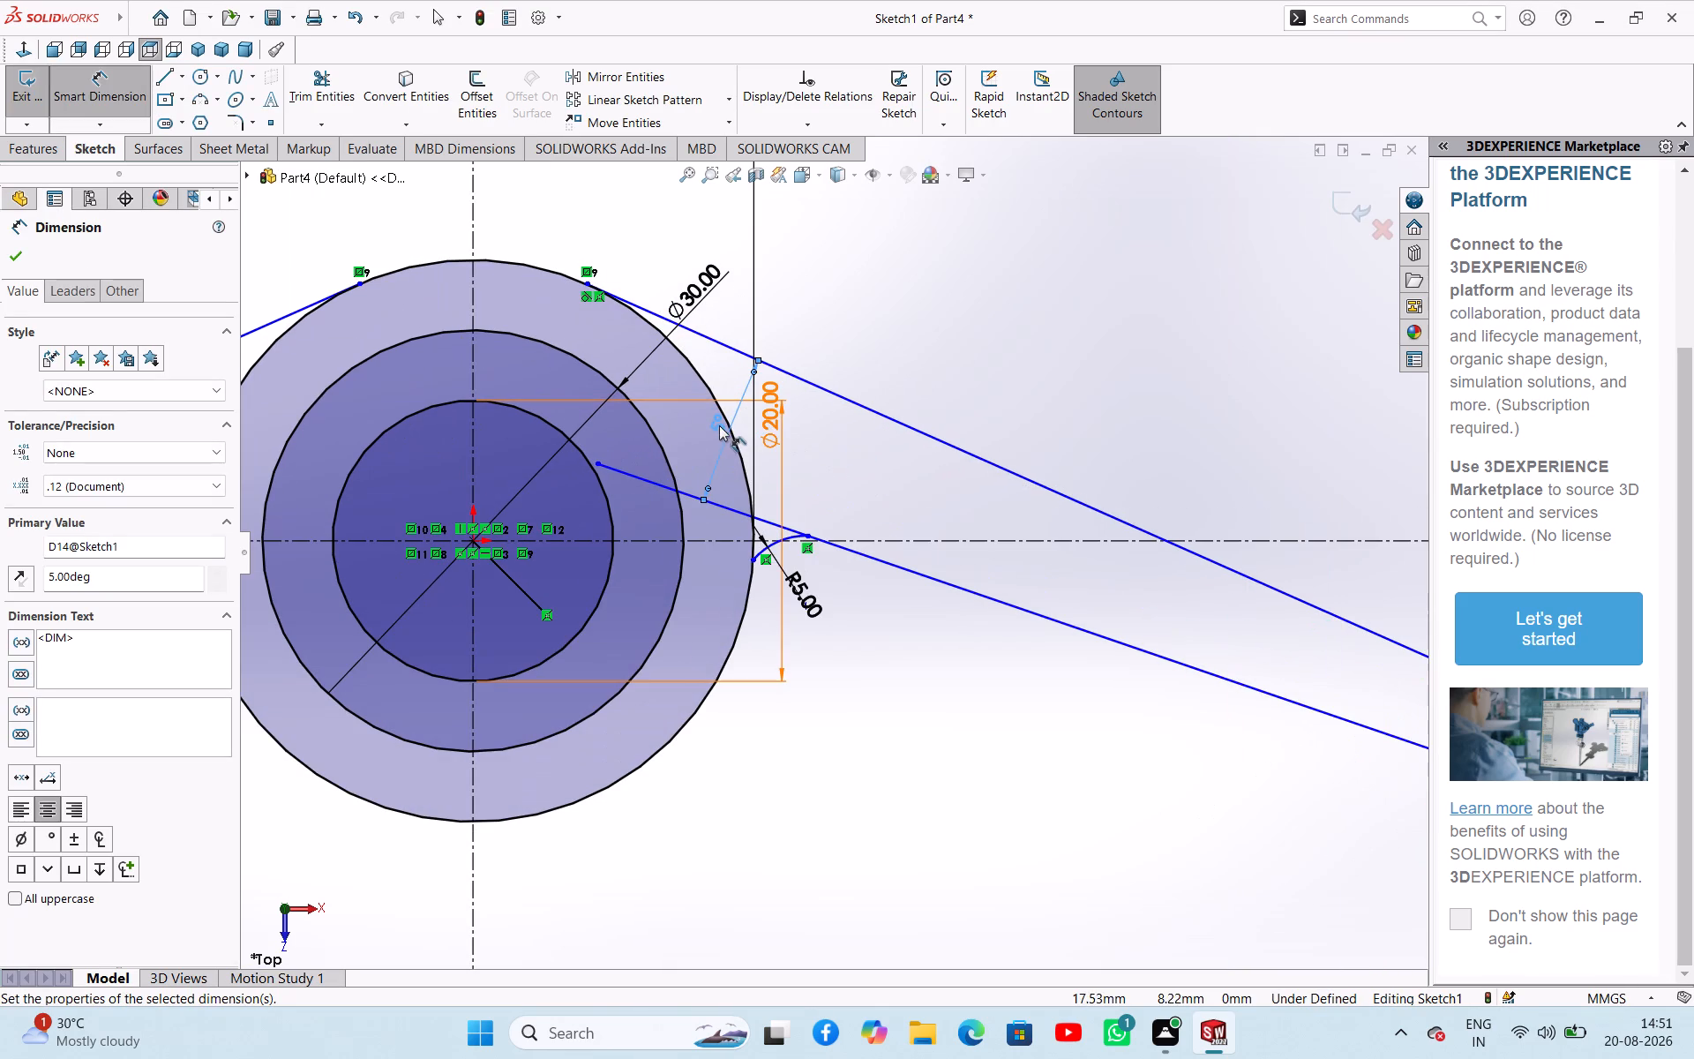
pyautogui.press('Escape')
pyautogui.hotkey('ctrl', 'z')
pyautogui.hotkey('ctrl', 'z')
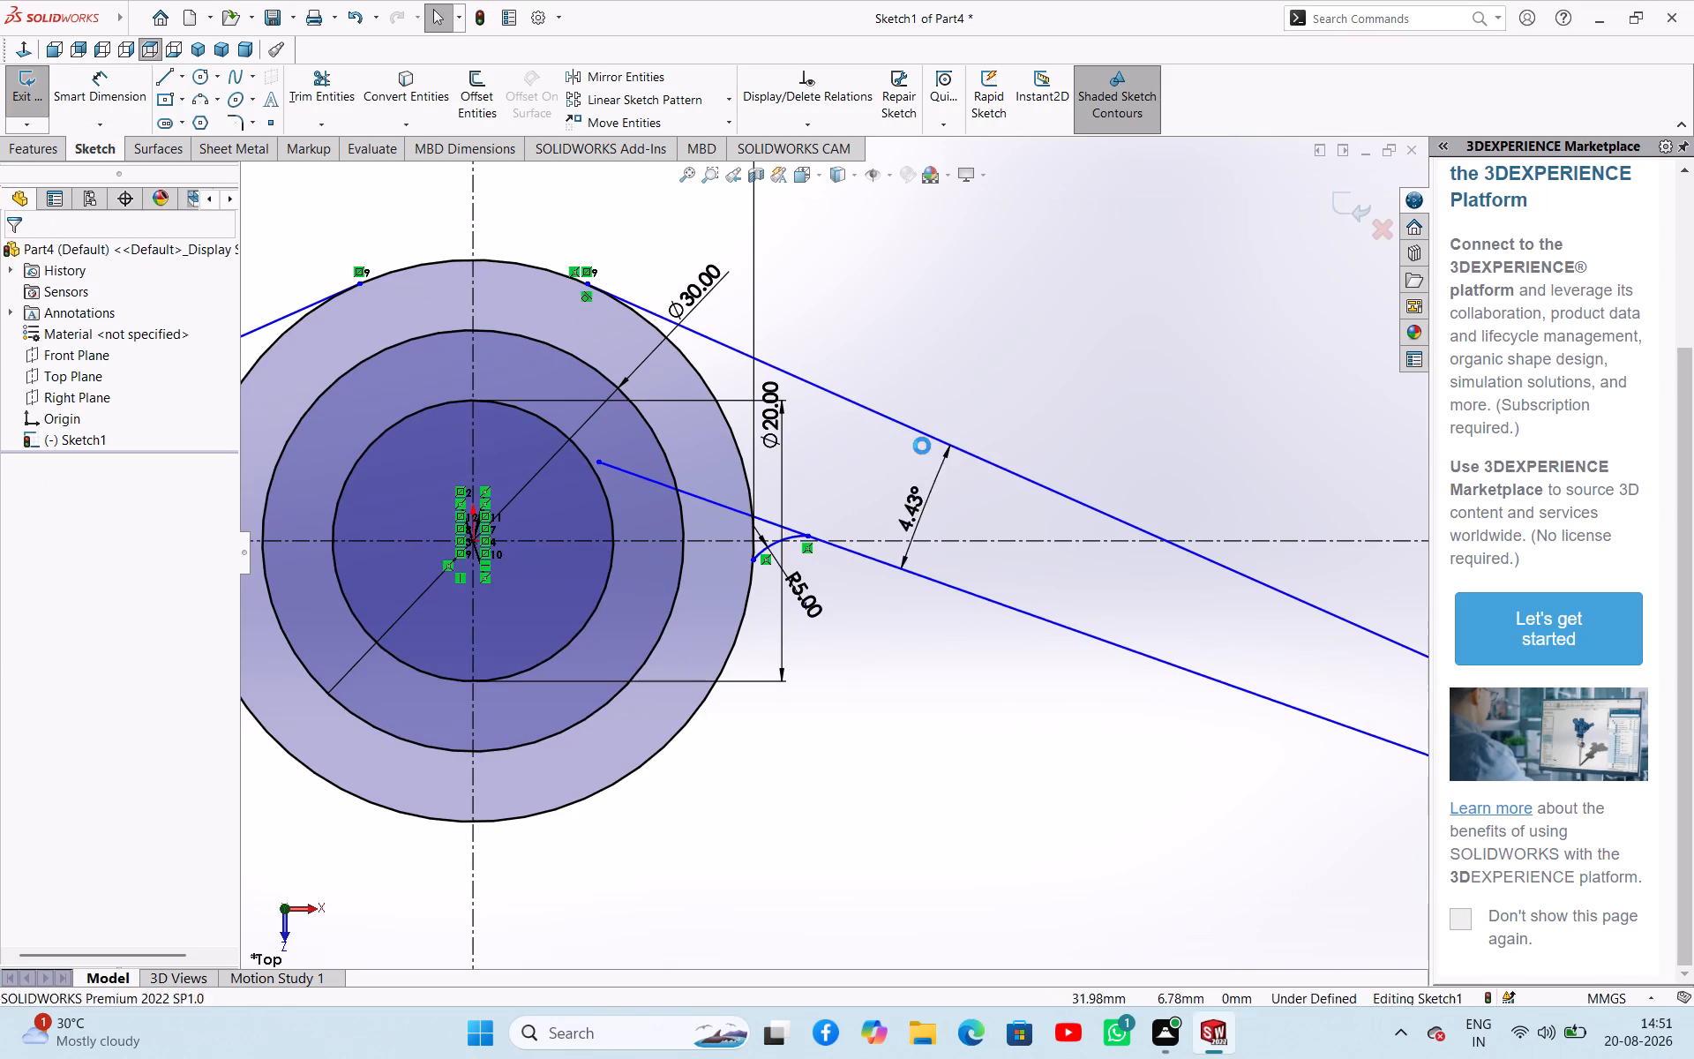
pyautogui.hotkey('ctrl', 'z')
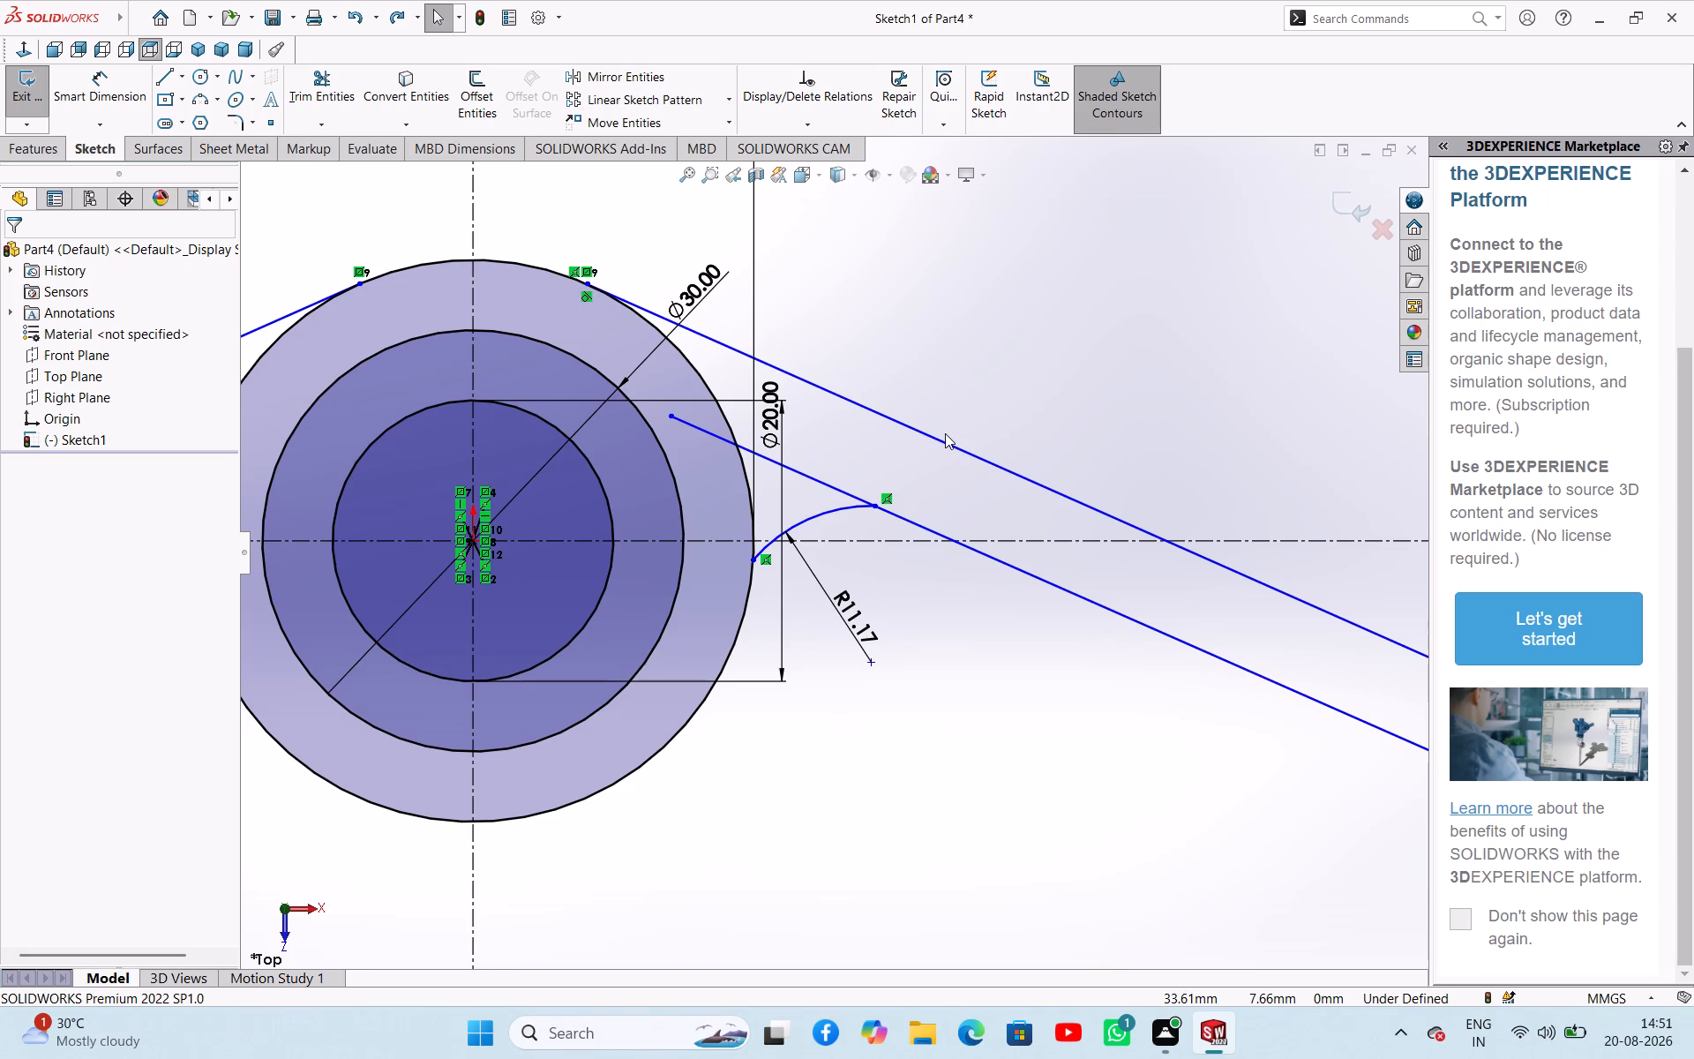
# Set the radius of the small arc between the top circle and the inner slanted line to 5 mm.
pyautogui.scroll(6, 804, 472)
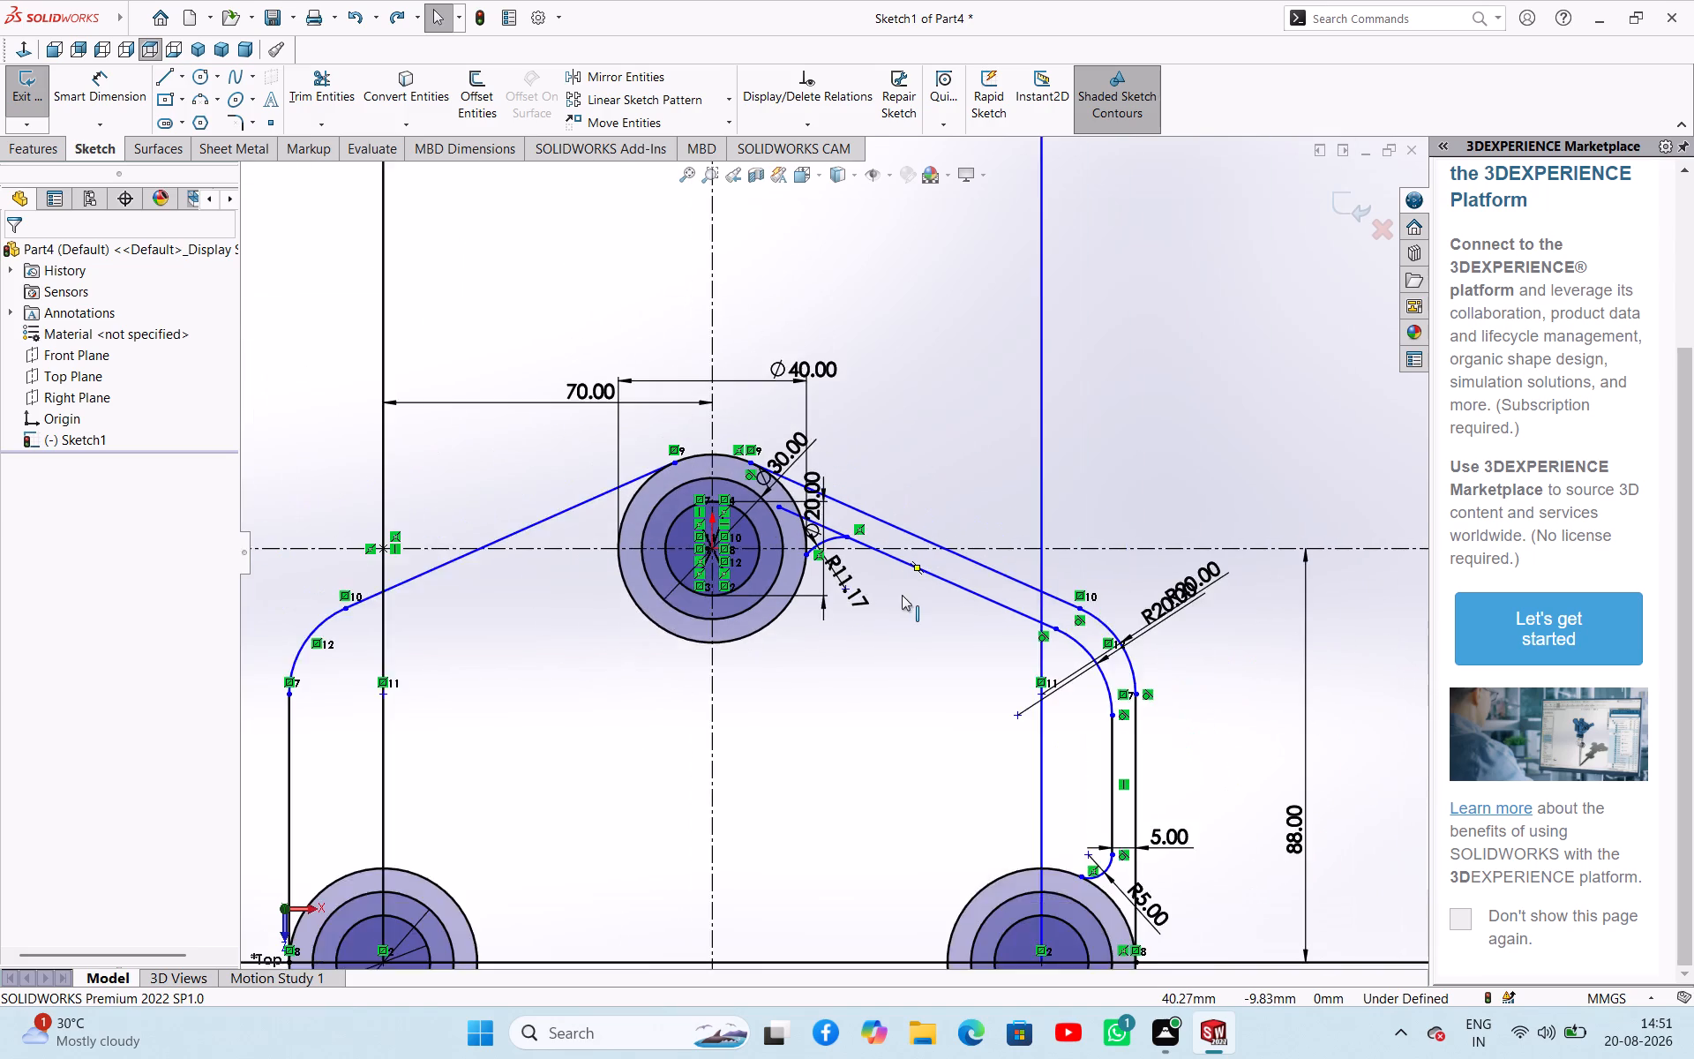
pyautogui.scroll(-2, 902, 595)
pyautogui.doubleClick(814, 563)
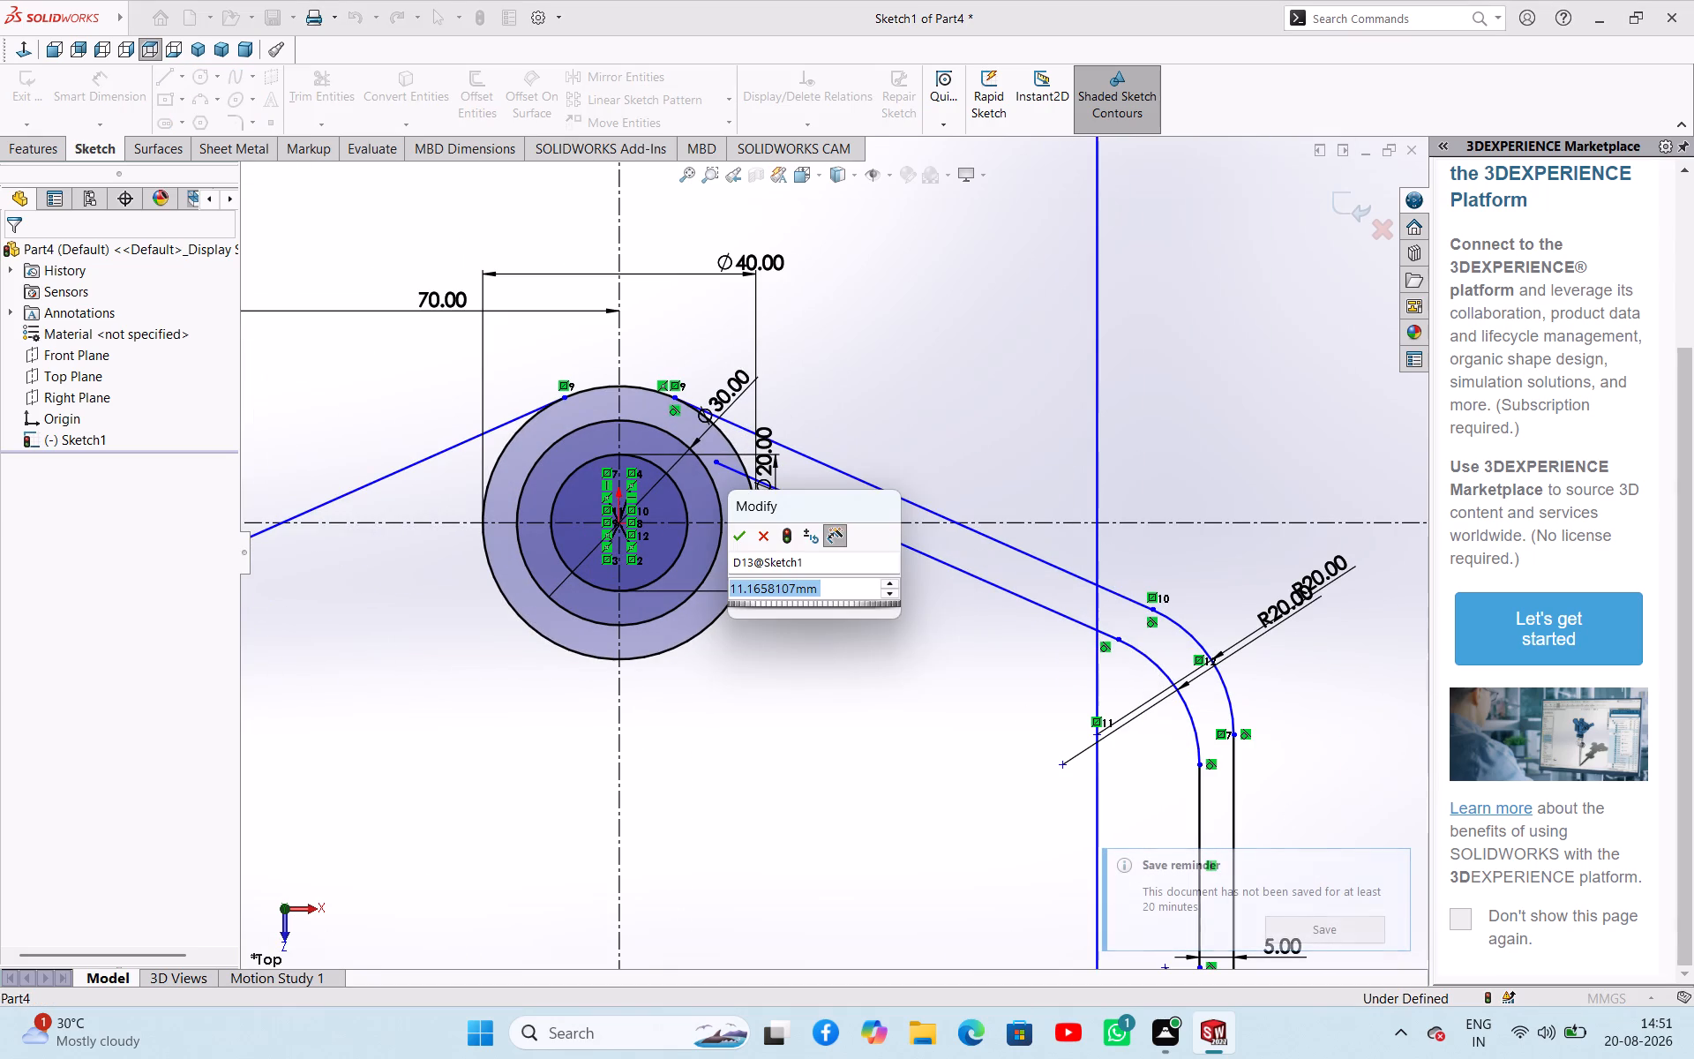
pyautogui.press('5')
pyautogui.press('Return')
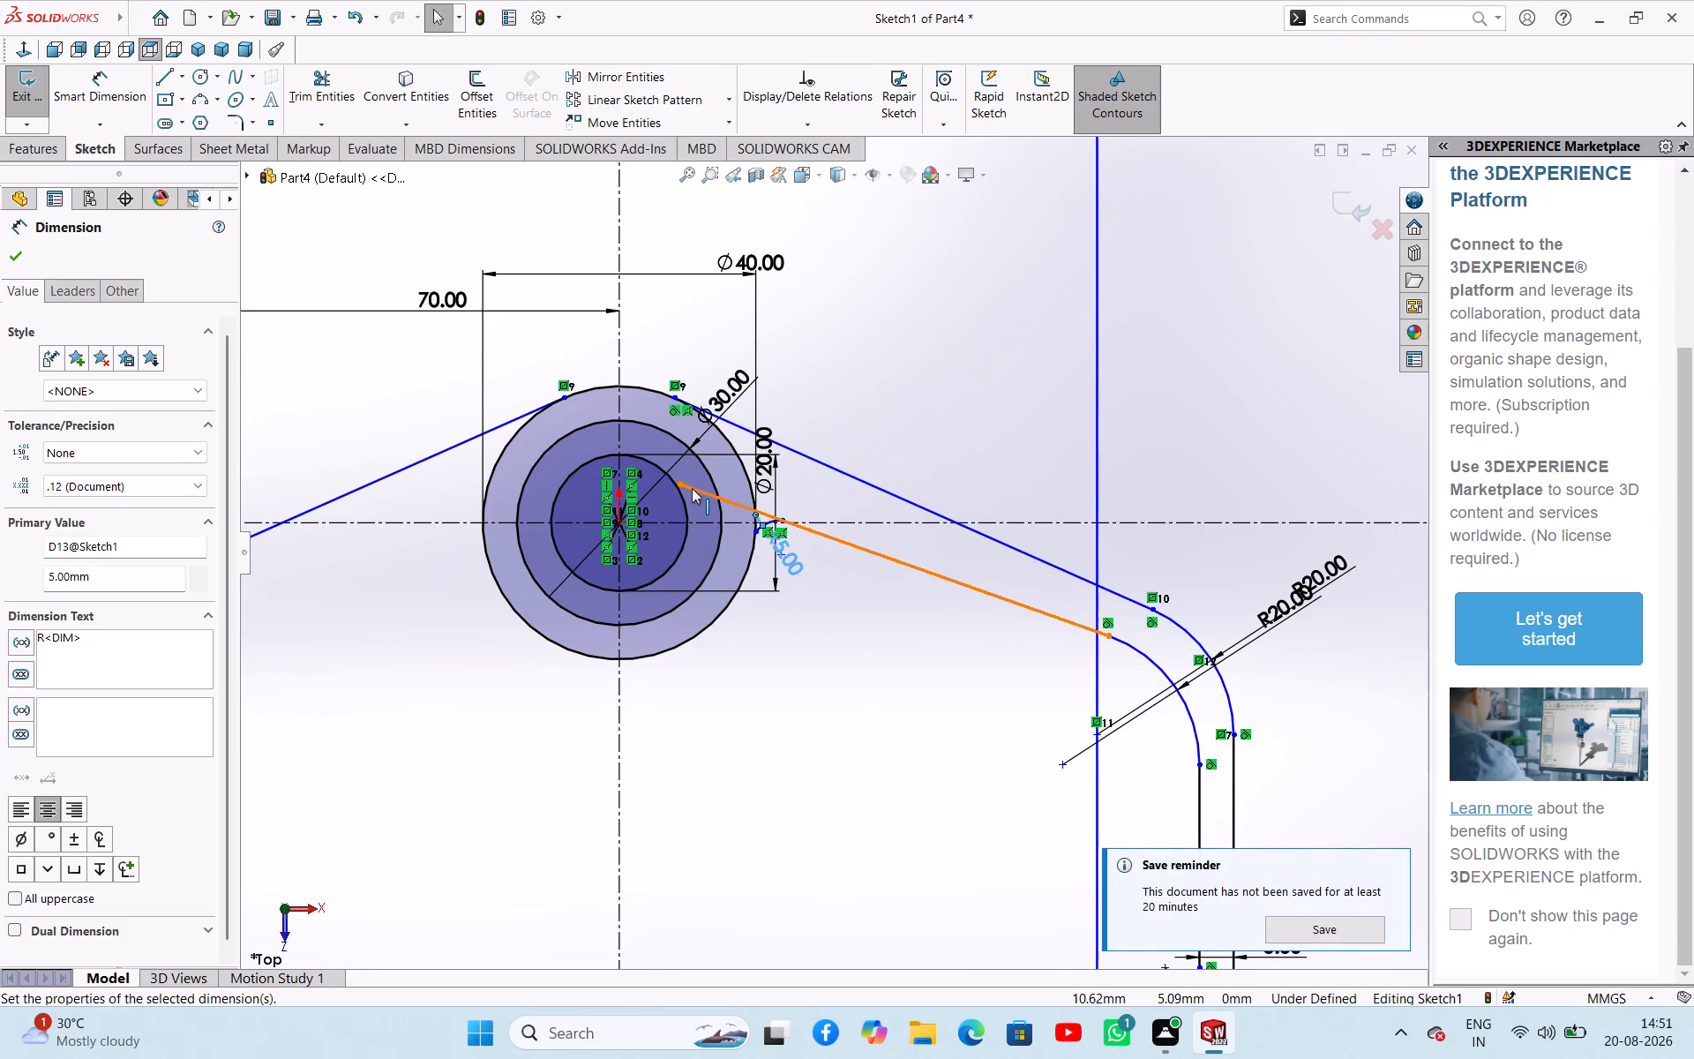
# Trim the end of the inner slanted line that extends past the small arc into the top circle.
pyautogui.click(340, 88)
pyautogui.moveTo(709, 500); pyautogui.dragTo(712, 490)
pyautogui.moveTo(738, 509); pyautogui.dragTo(739, 492)
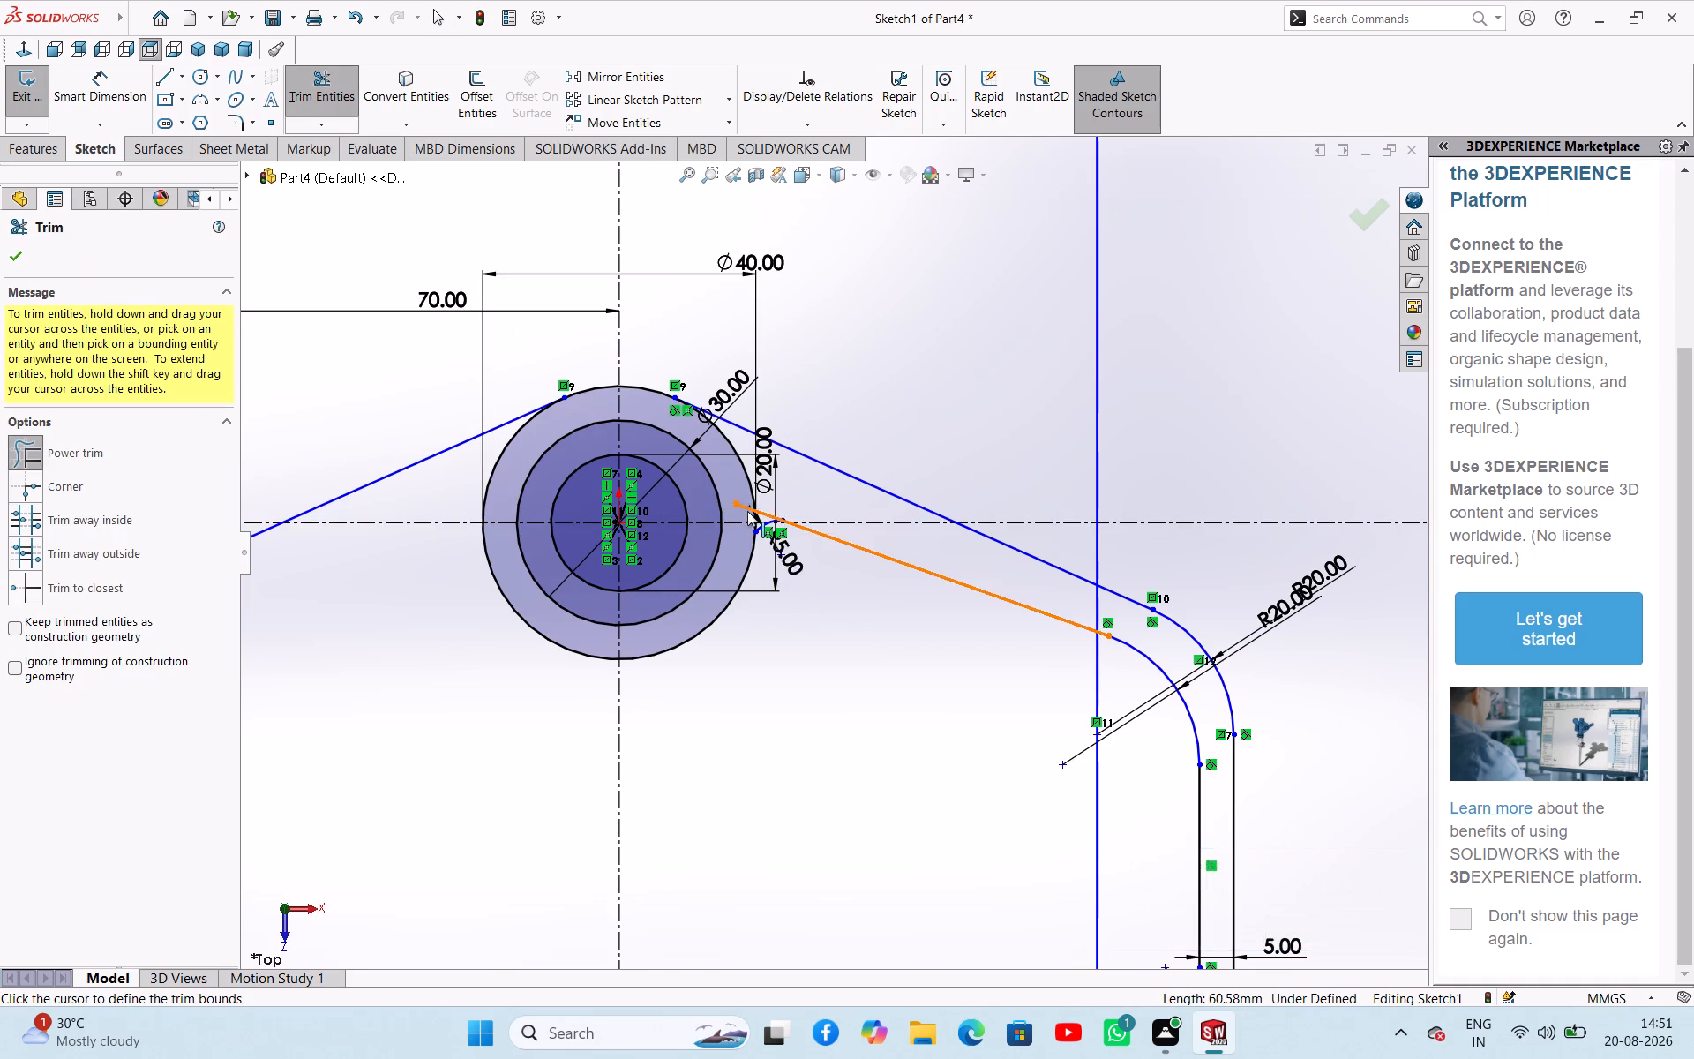
pyautogui.scroll(-8, 747, 511)
pyautogui.moveTo(799, 549); pyautogui.dragTo(812, 508)
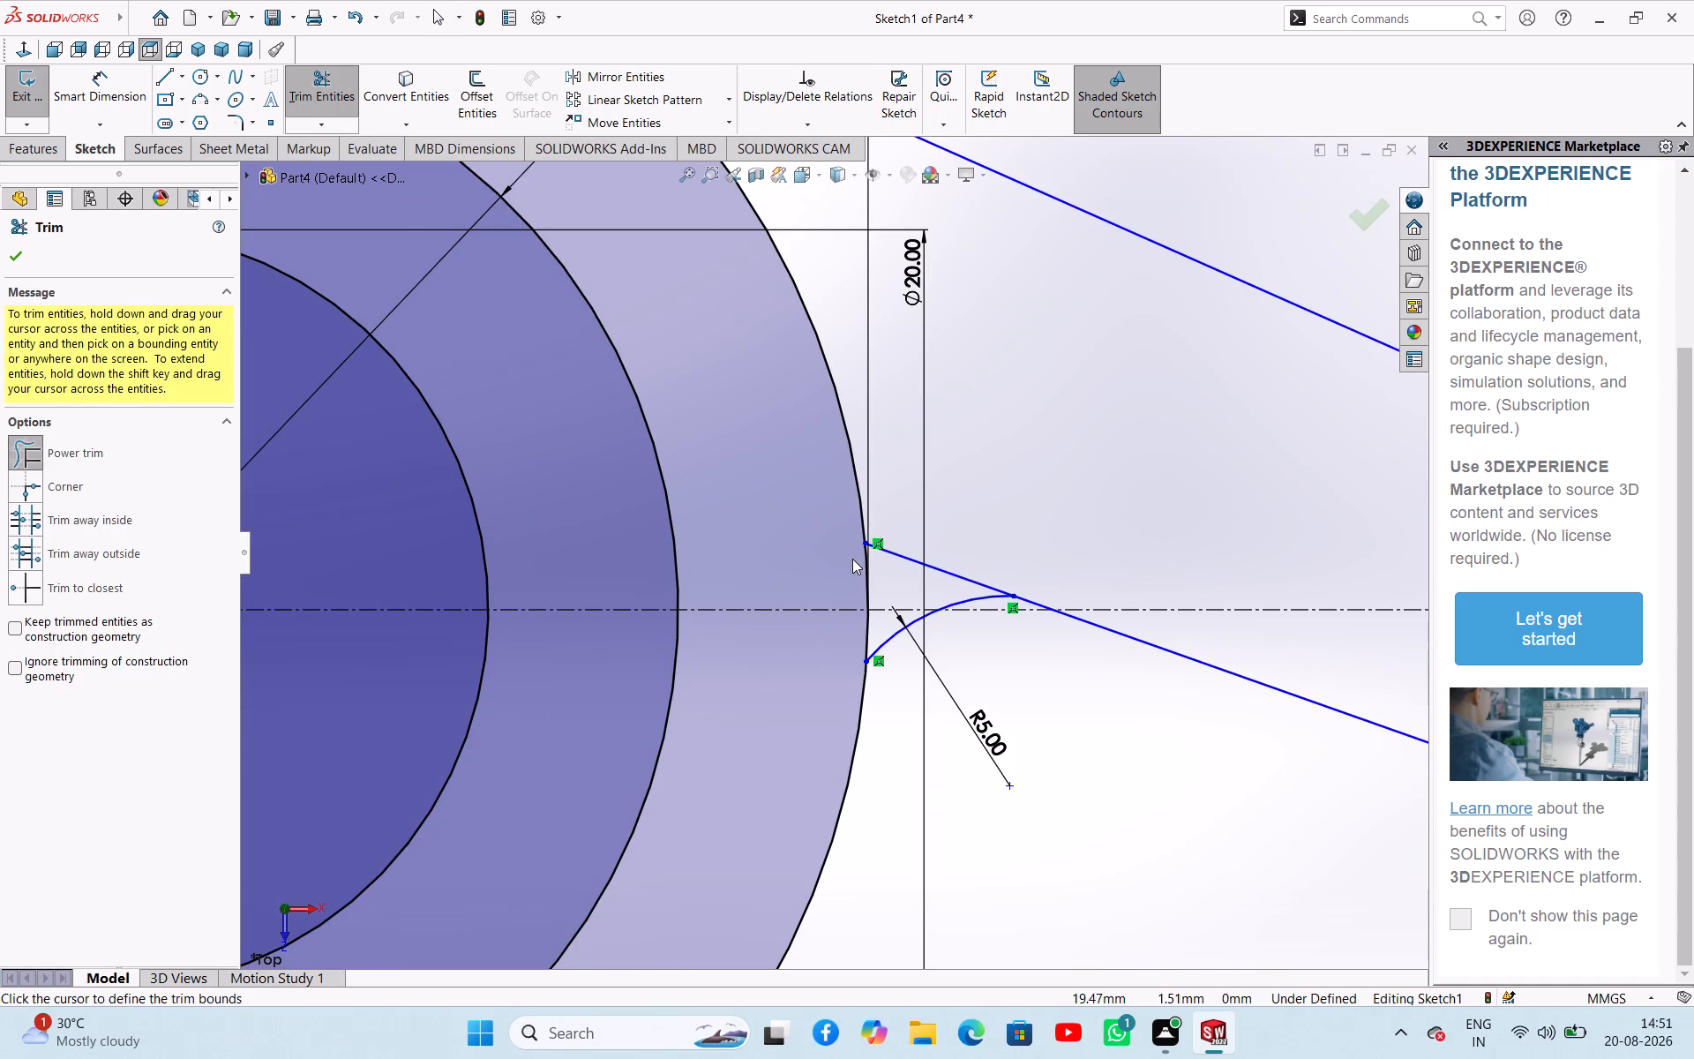
pyautogui.moveTo(885, 575); pyautogui.dragTo(908, 541)
pyautogui.scroll(4, 976, 577)
pyautogui.rightClick(1019, 497)
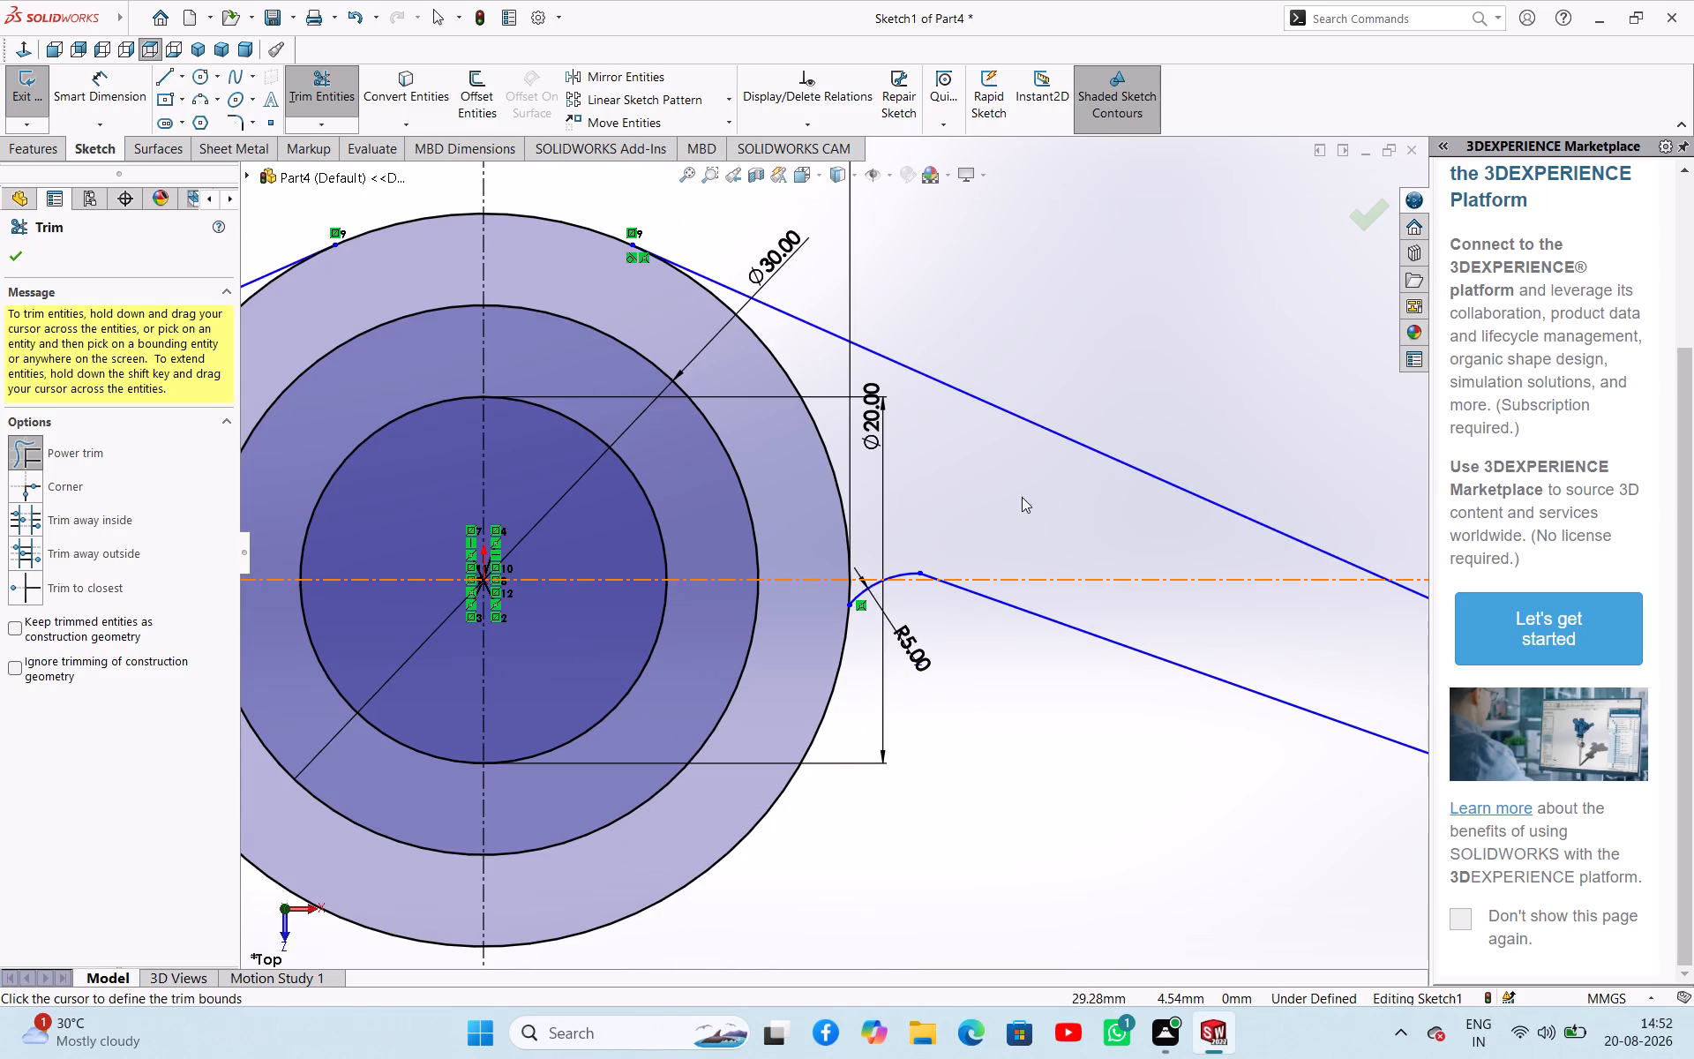
pyautogui.click(1057, 559)
pyautogui.click(1005, 721)
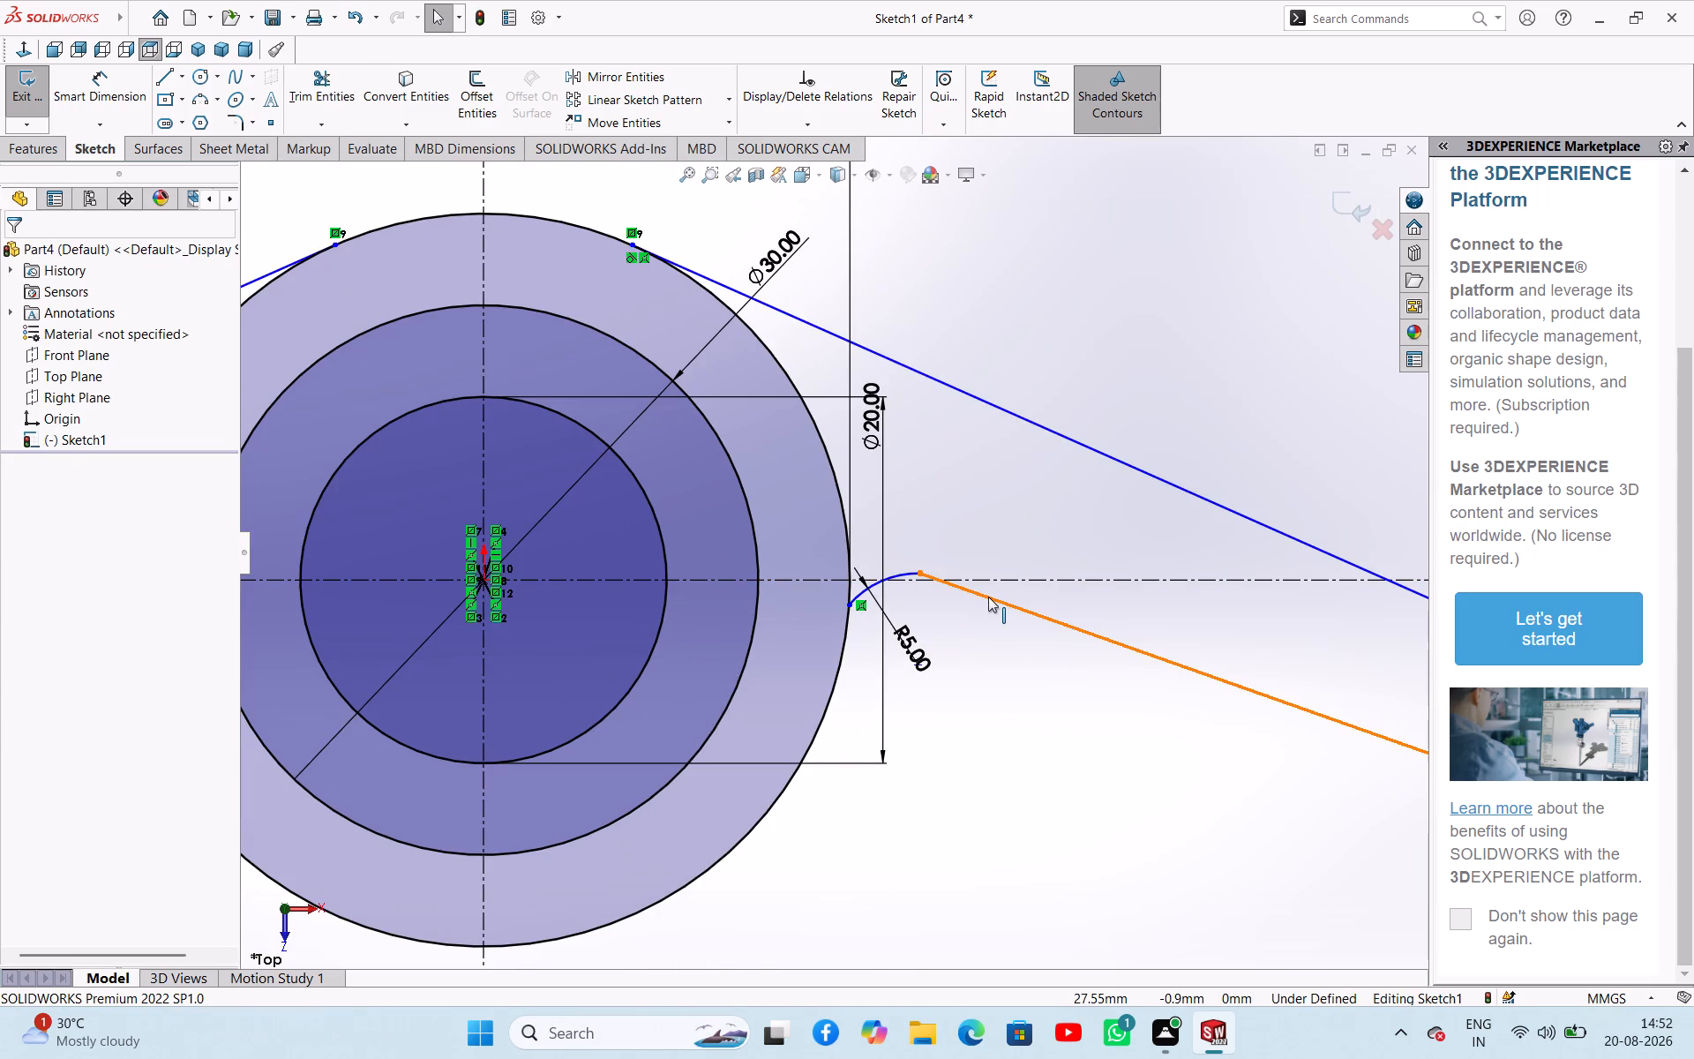
# Make the 5 mm arc beside the top circle tangent to the inner slanted line.
pyautogui.click(988, 597)
pyautogui.keyDown('ctrl'); pyautogui.click(908, 574); pyautogui.keyUp('ctrl')
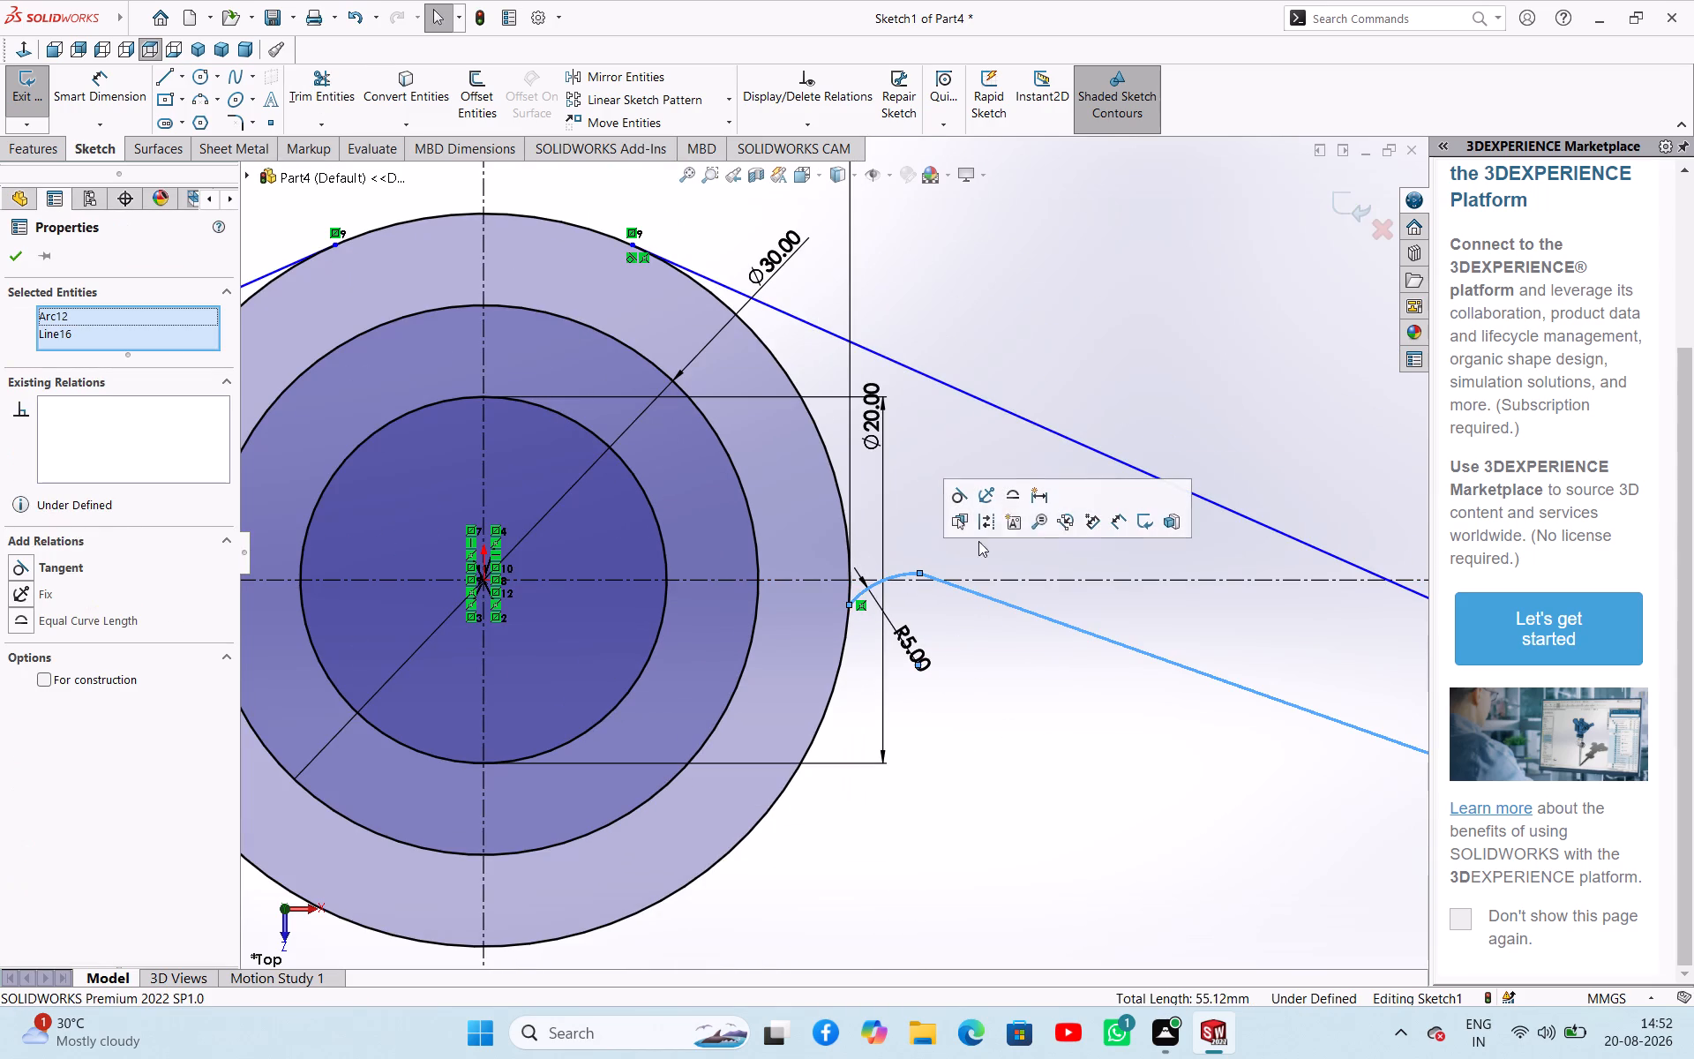
pyautogui.click(955, 492)
pyautogui.click(979, 663)
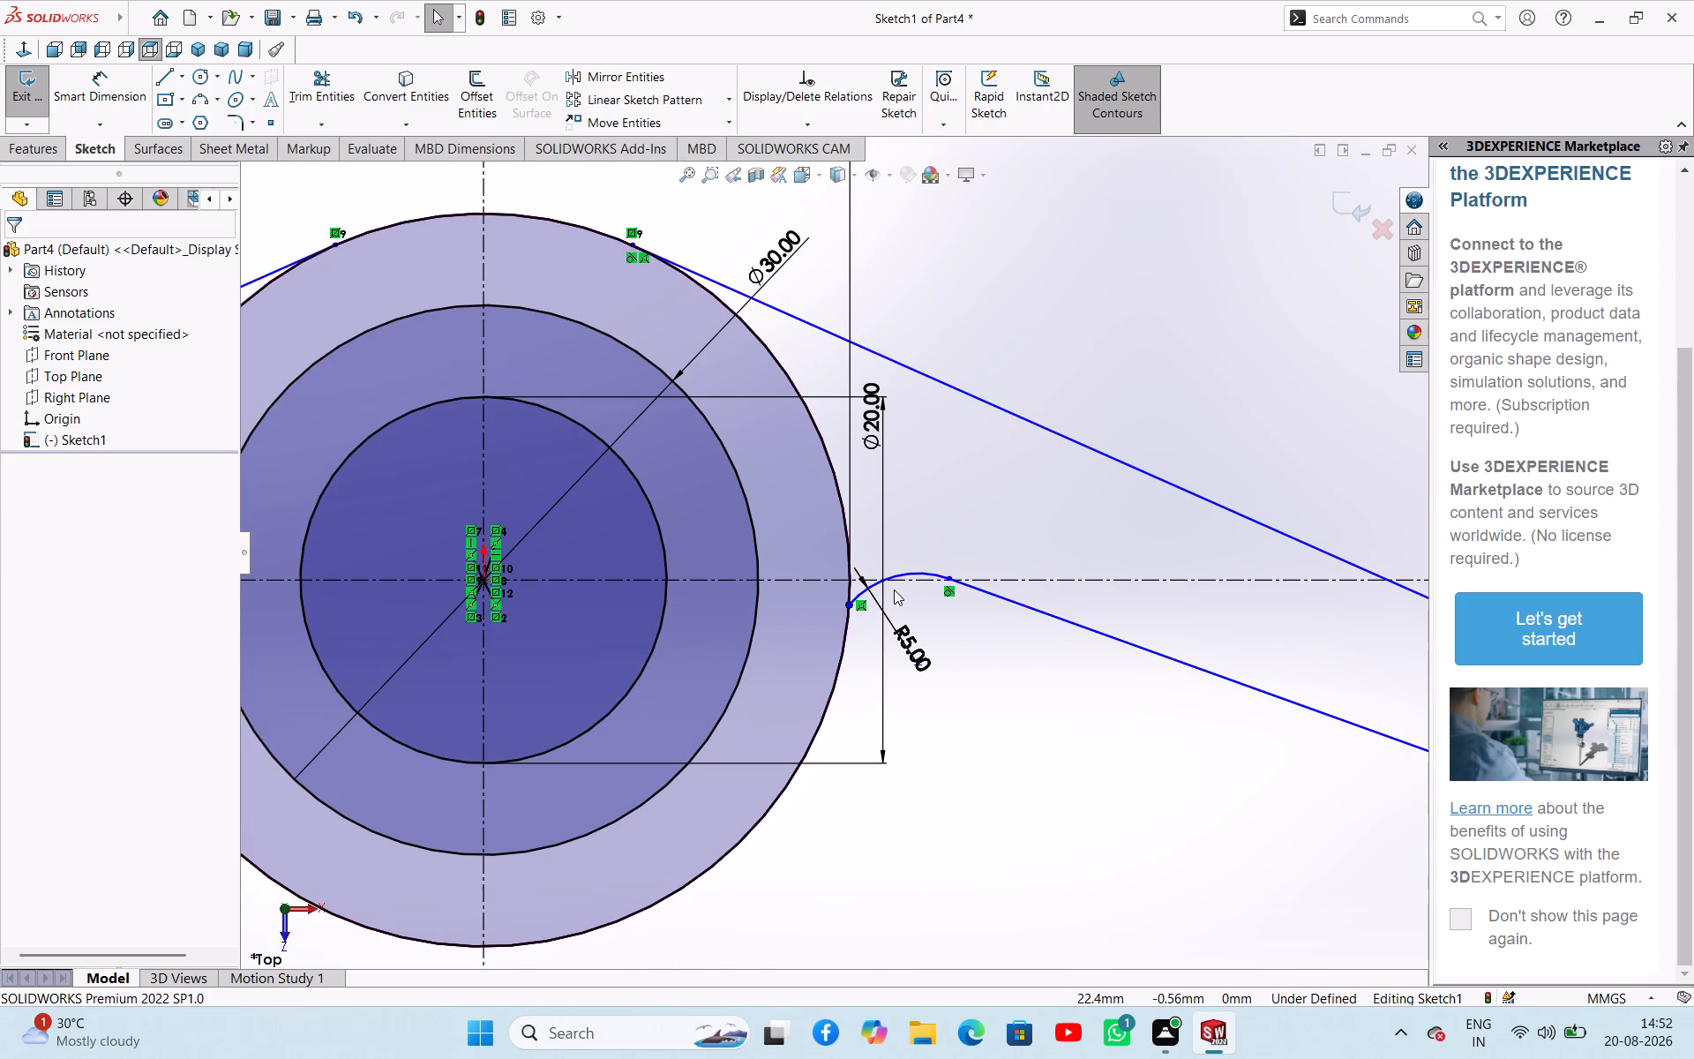
# Make the same 5 mm arc tangent to the top boss's 40 mm outer circle.
pyautogui.click(892, 579)
pyautogui.keyDown('ctrl'); pyautogui.click(840, 642); pyautogui.keyUp('ctrl')
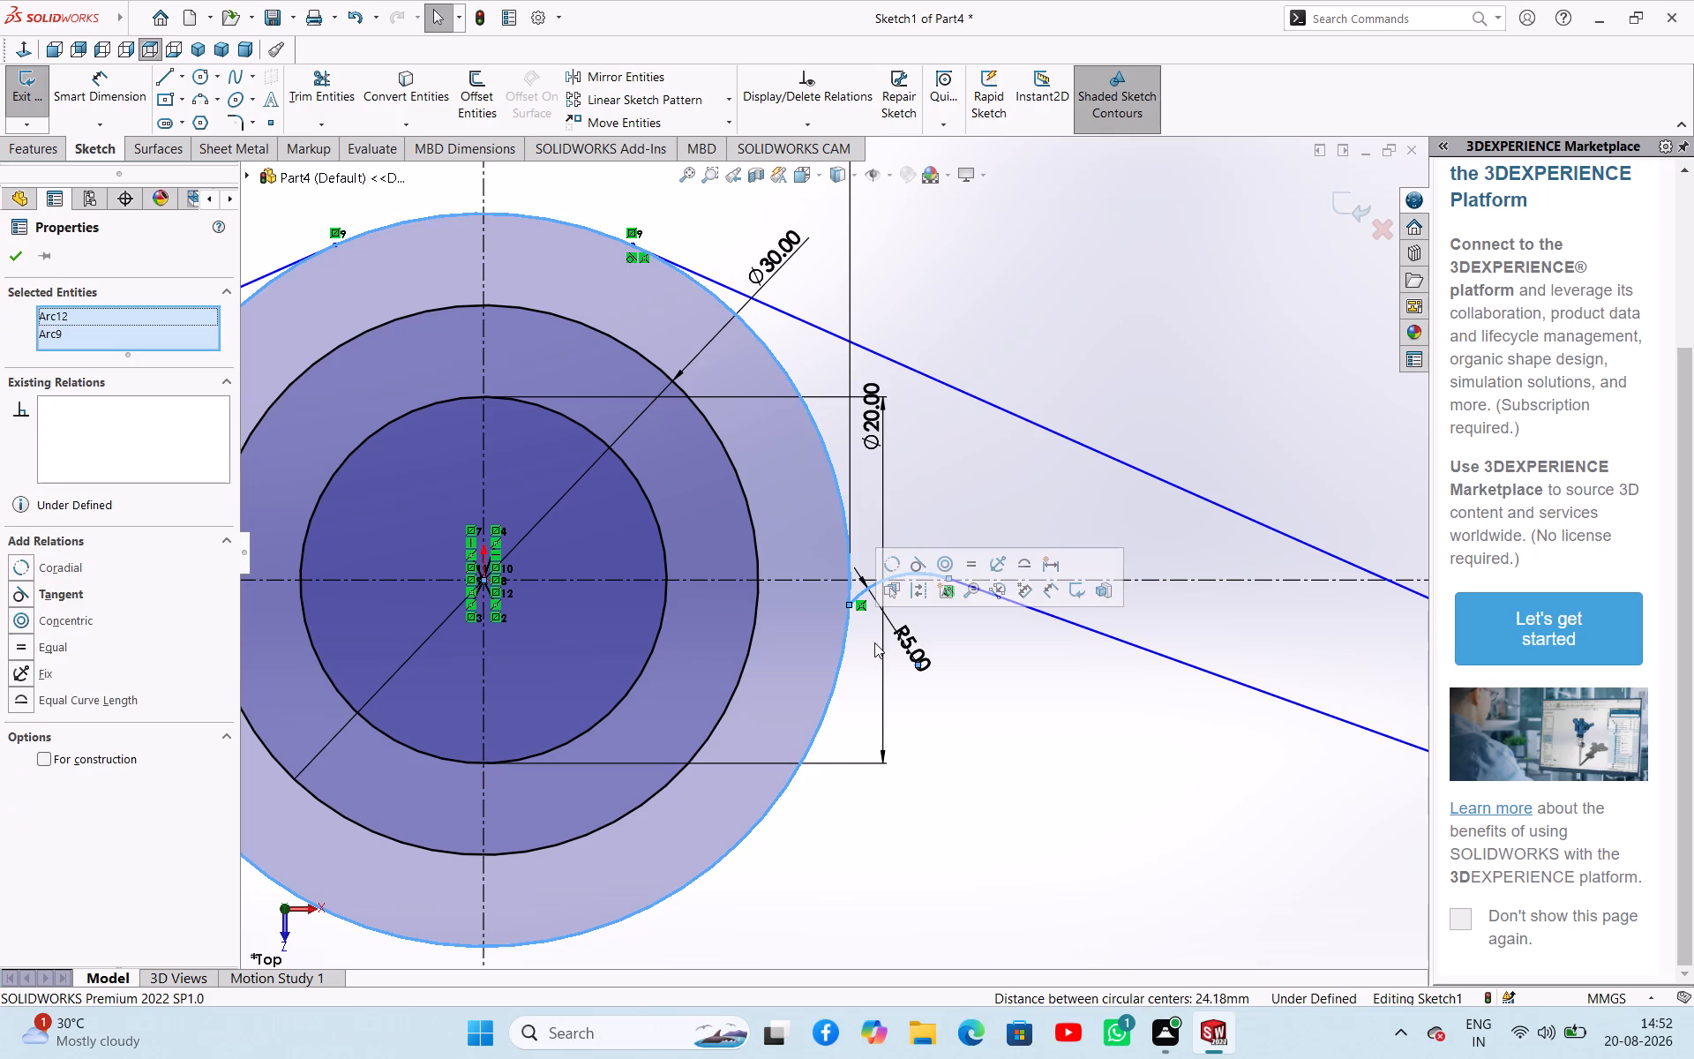
pyautogui.click(920, 567)
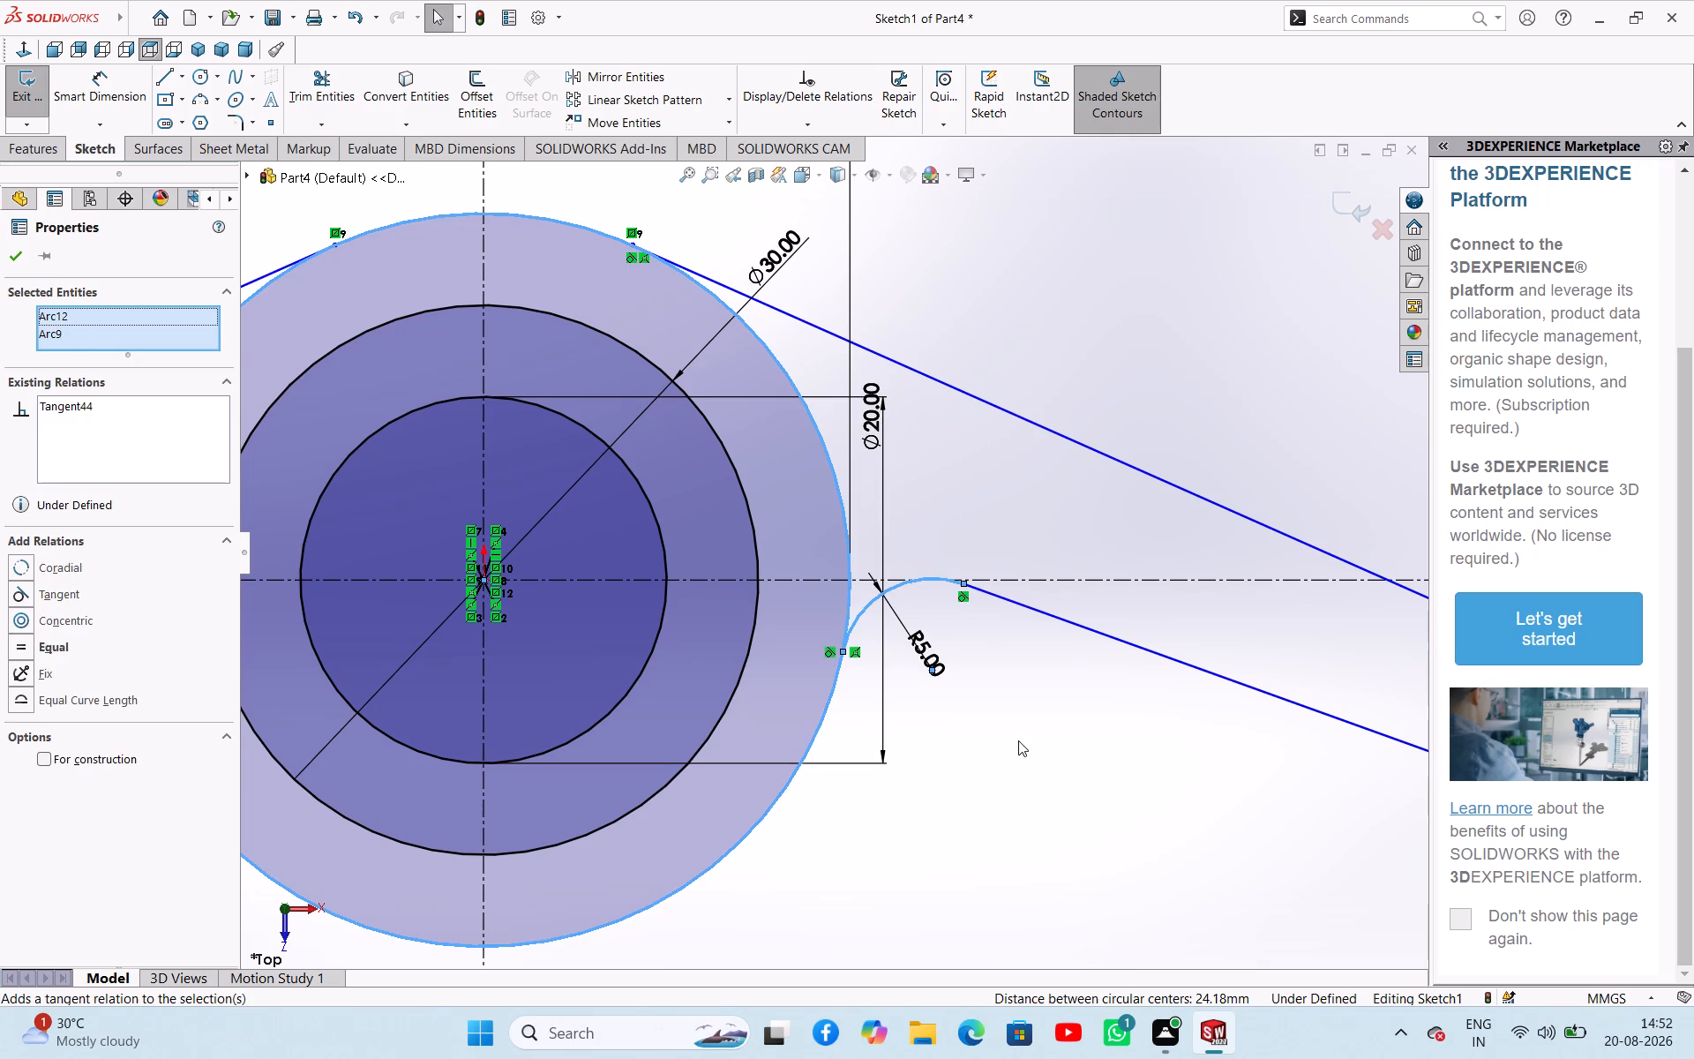
pyautogui.click(1018, 740)
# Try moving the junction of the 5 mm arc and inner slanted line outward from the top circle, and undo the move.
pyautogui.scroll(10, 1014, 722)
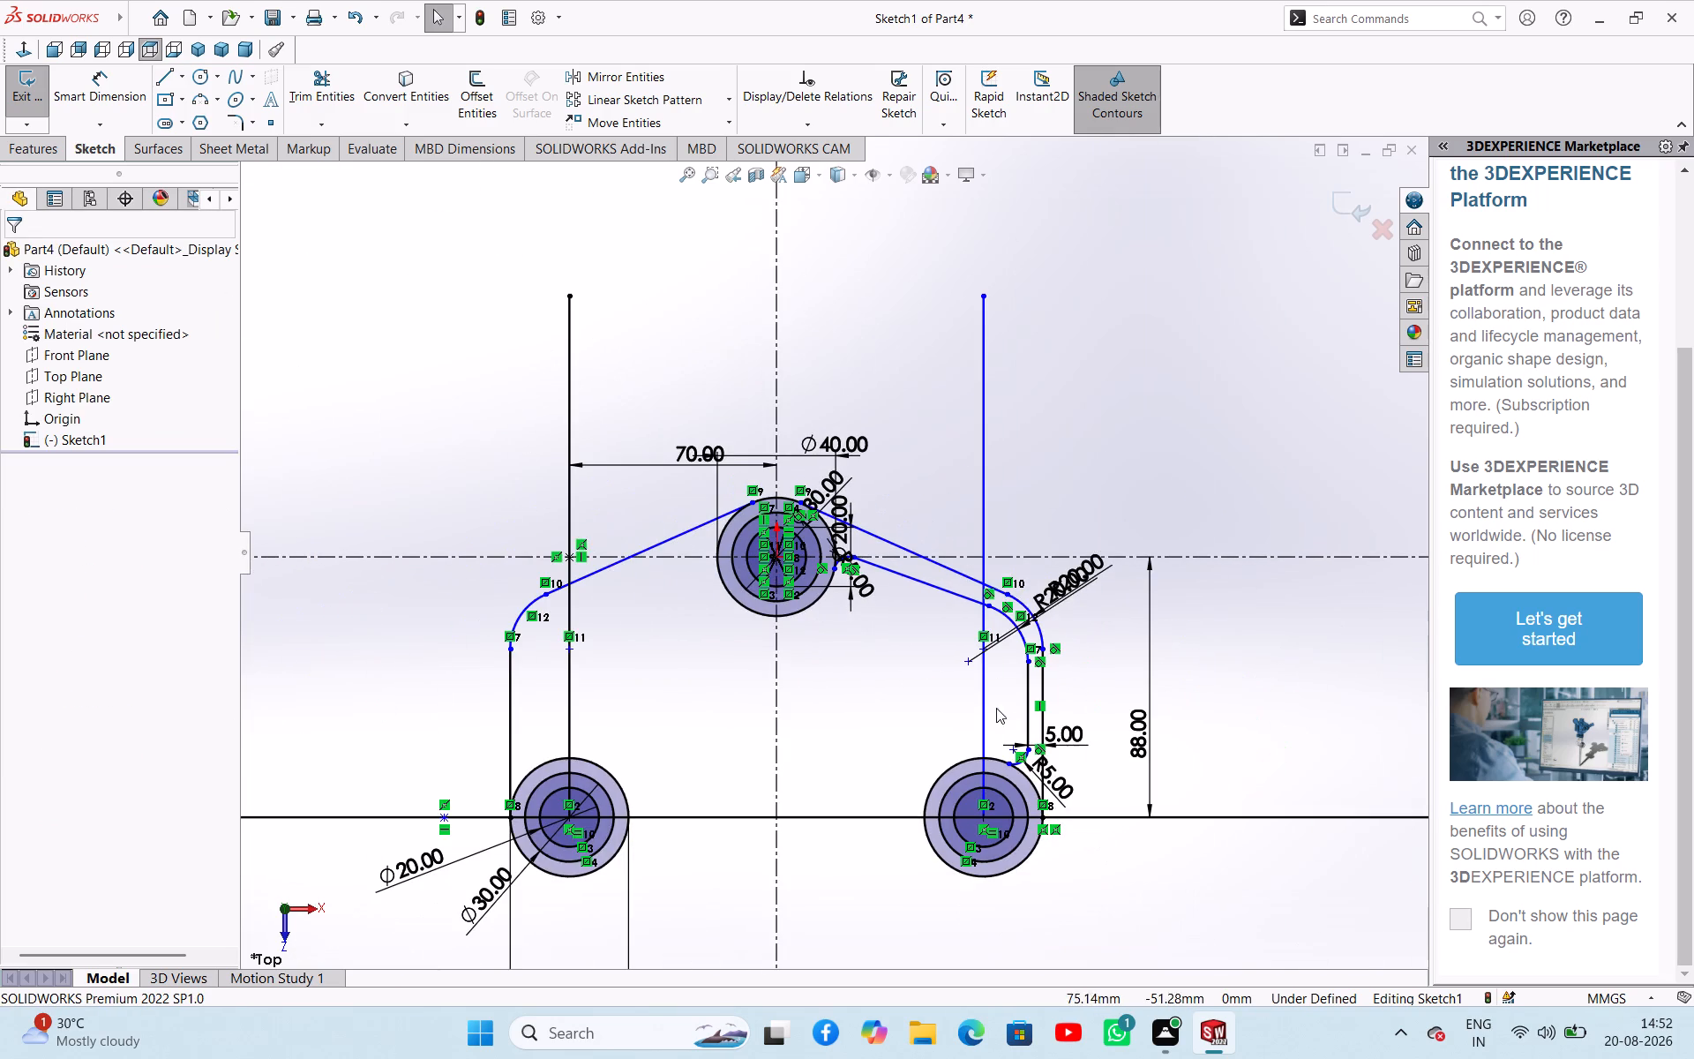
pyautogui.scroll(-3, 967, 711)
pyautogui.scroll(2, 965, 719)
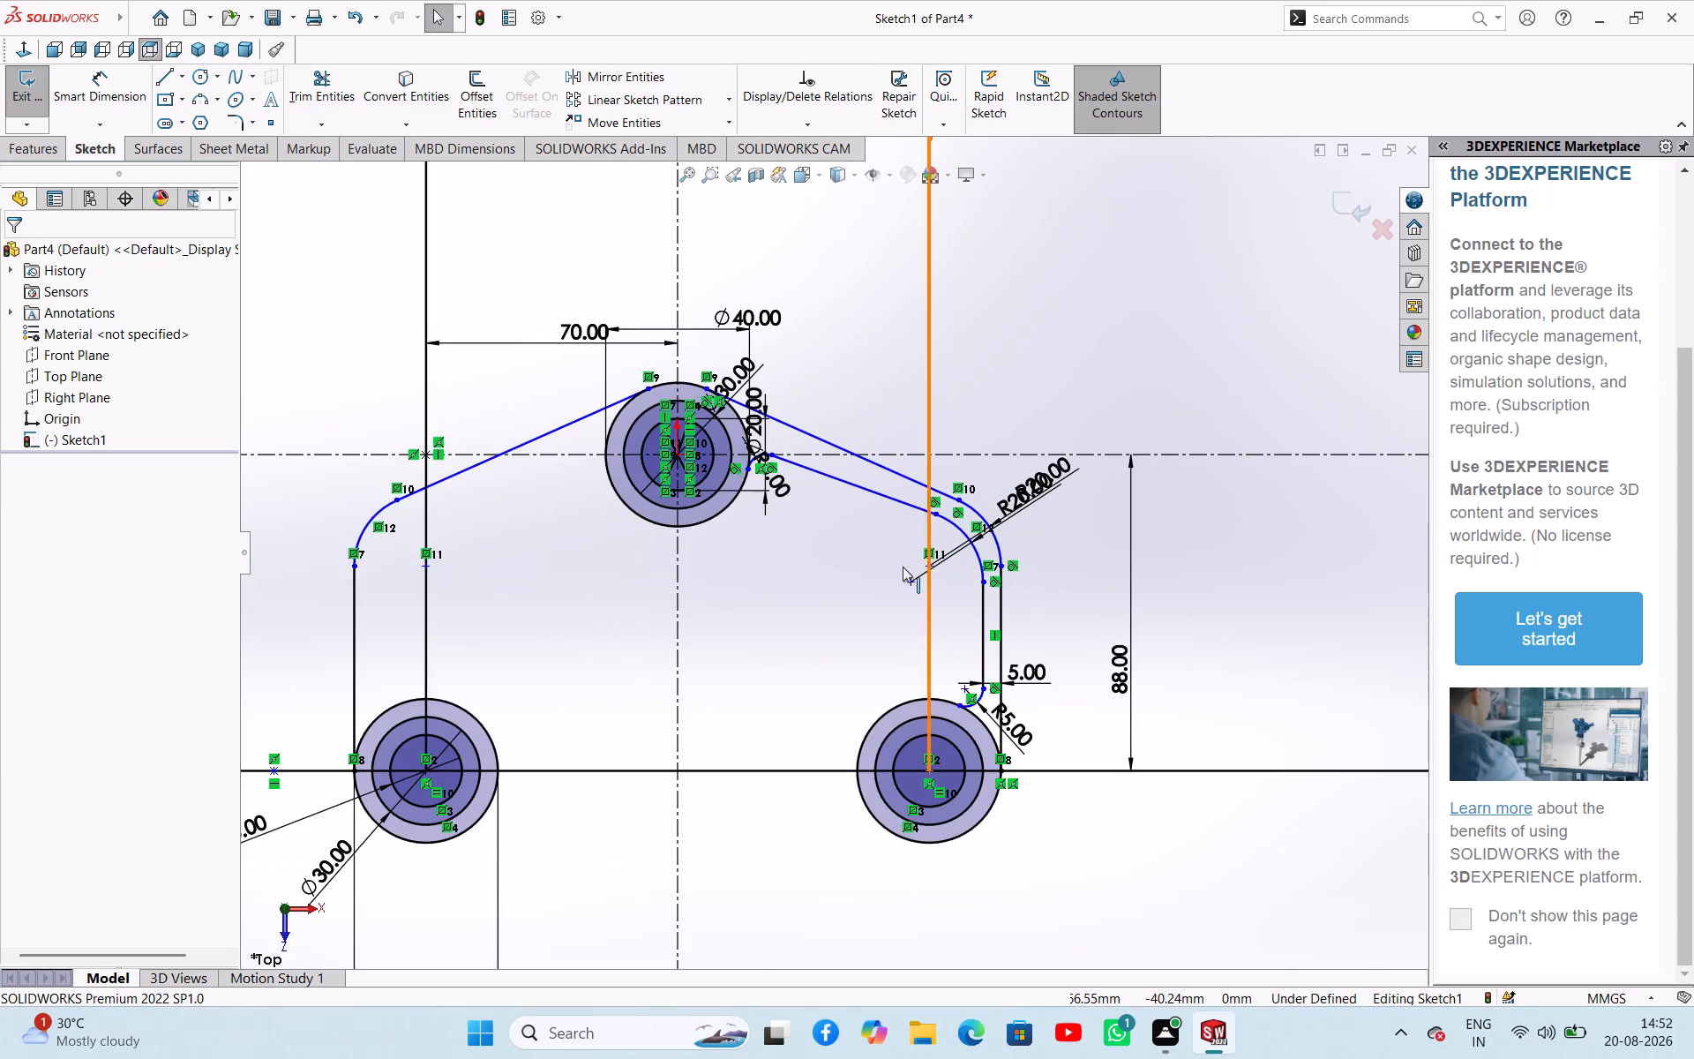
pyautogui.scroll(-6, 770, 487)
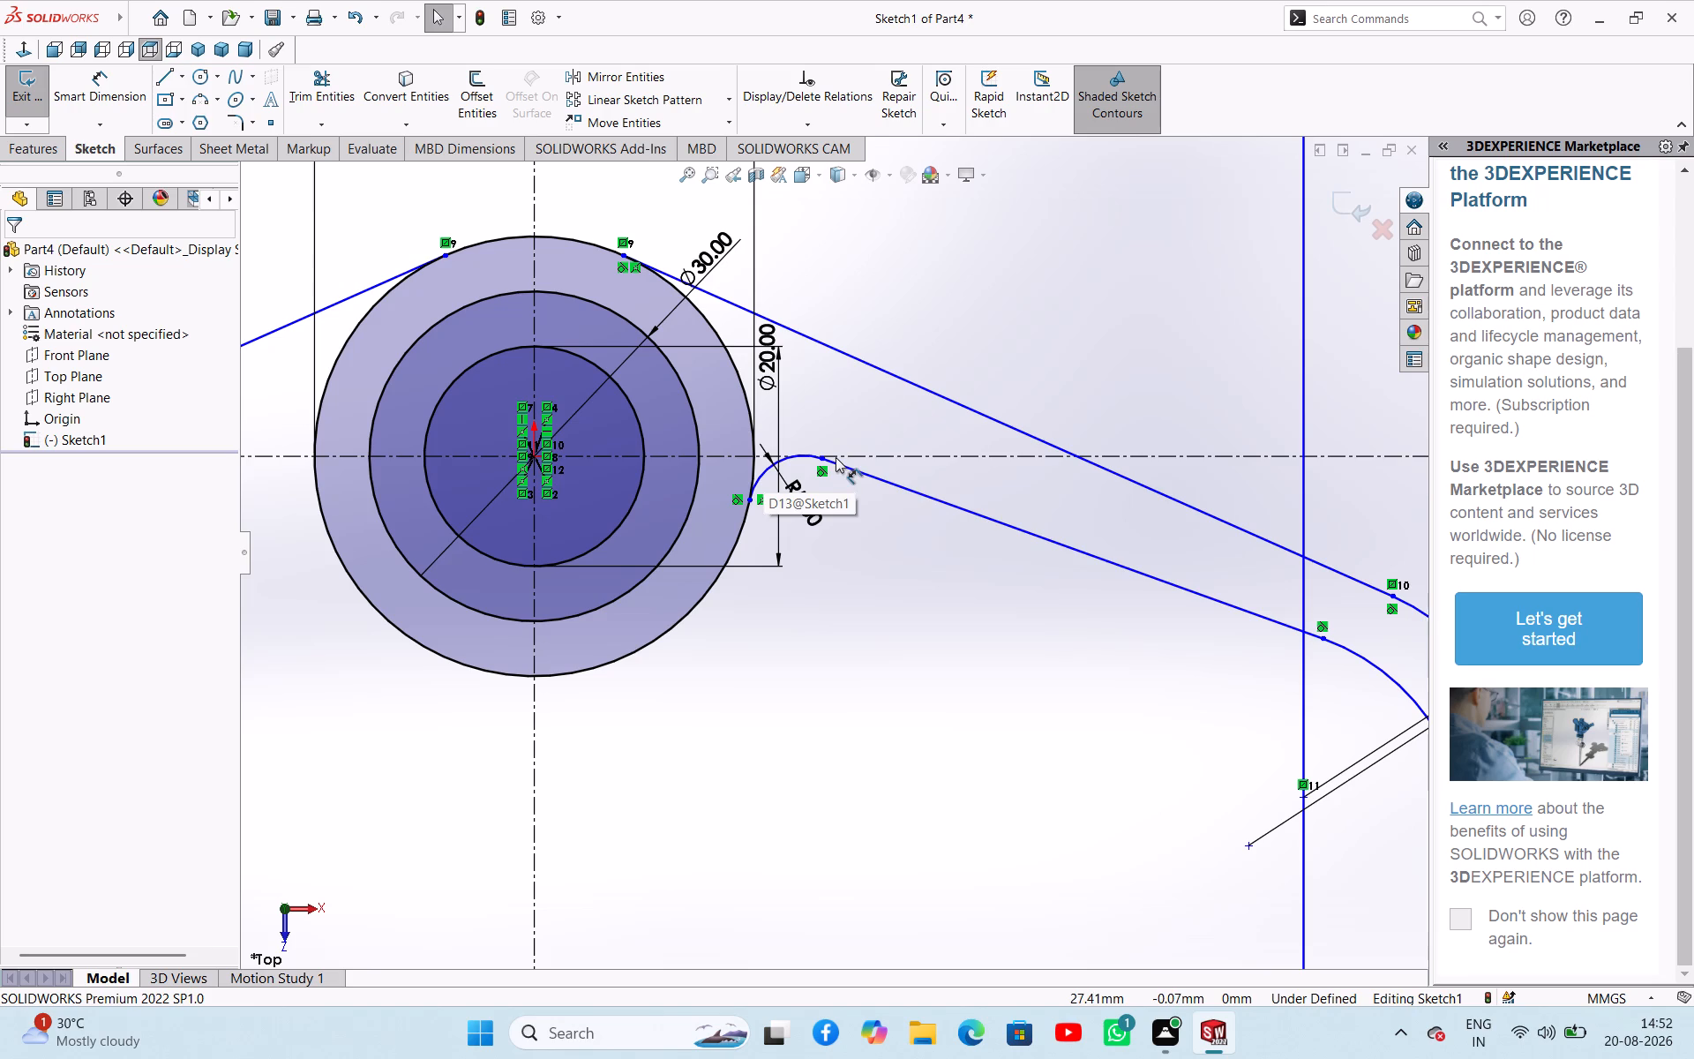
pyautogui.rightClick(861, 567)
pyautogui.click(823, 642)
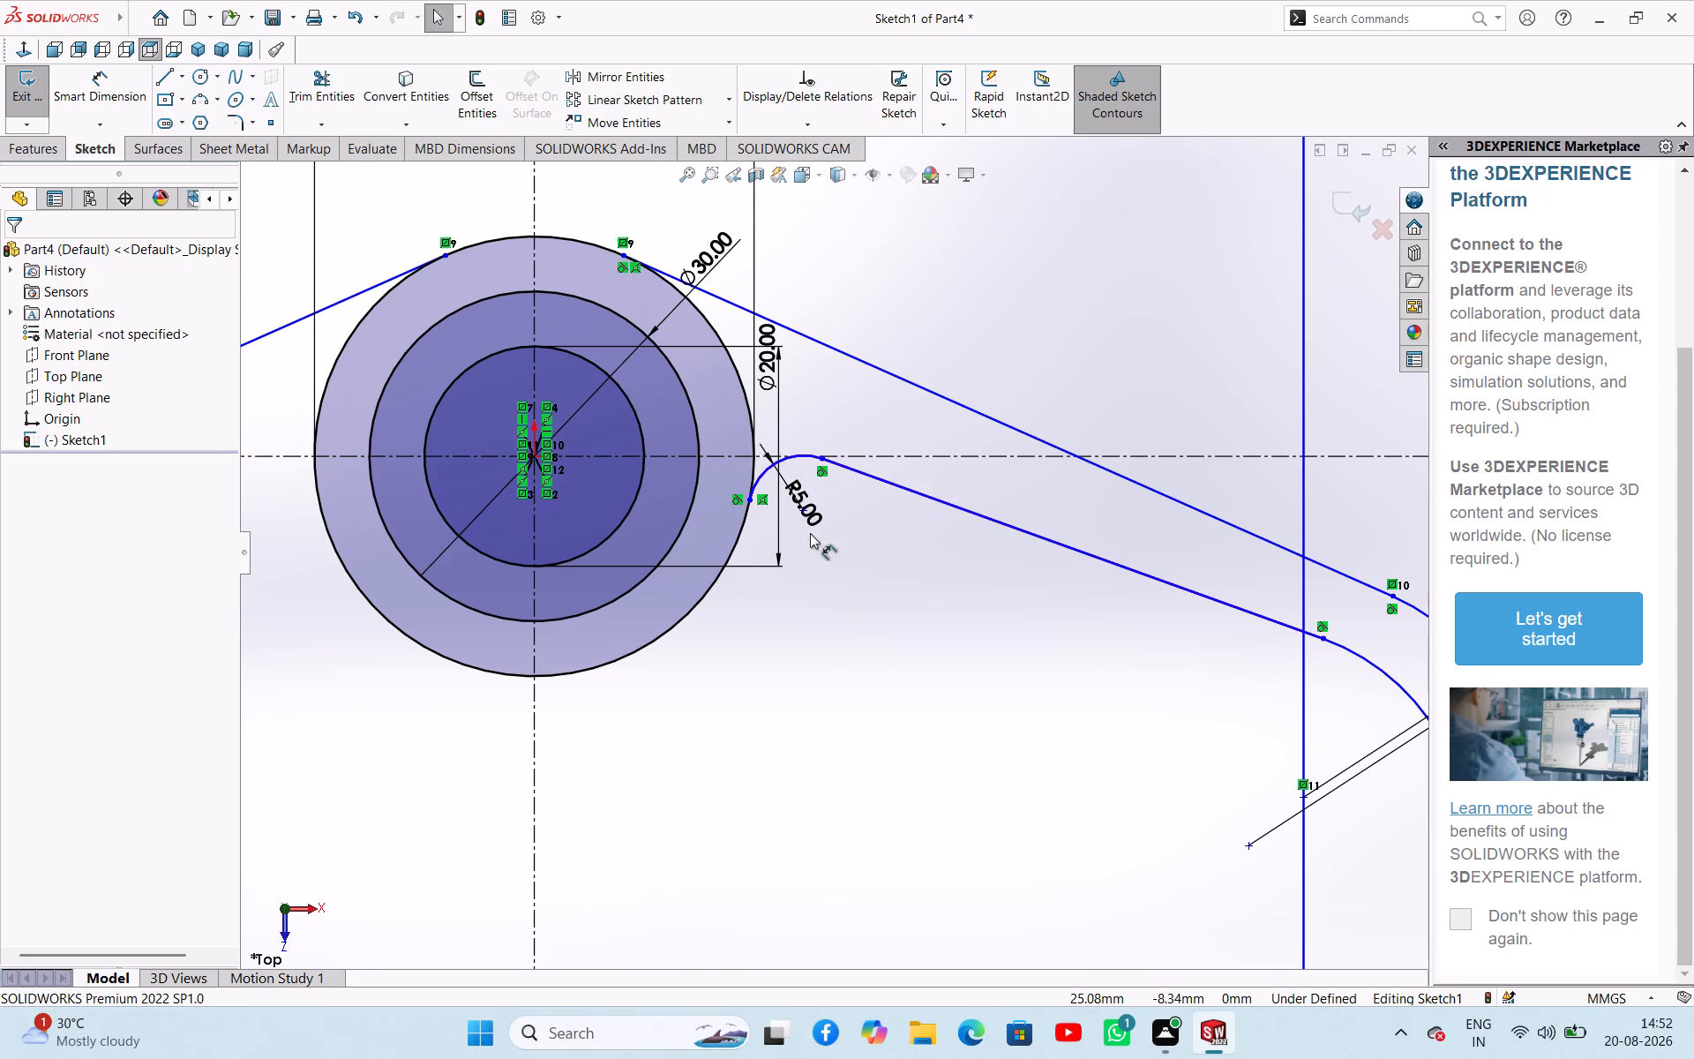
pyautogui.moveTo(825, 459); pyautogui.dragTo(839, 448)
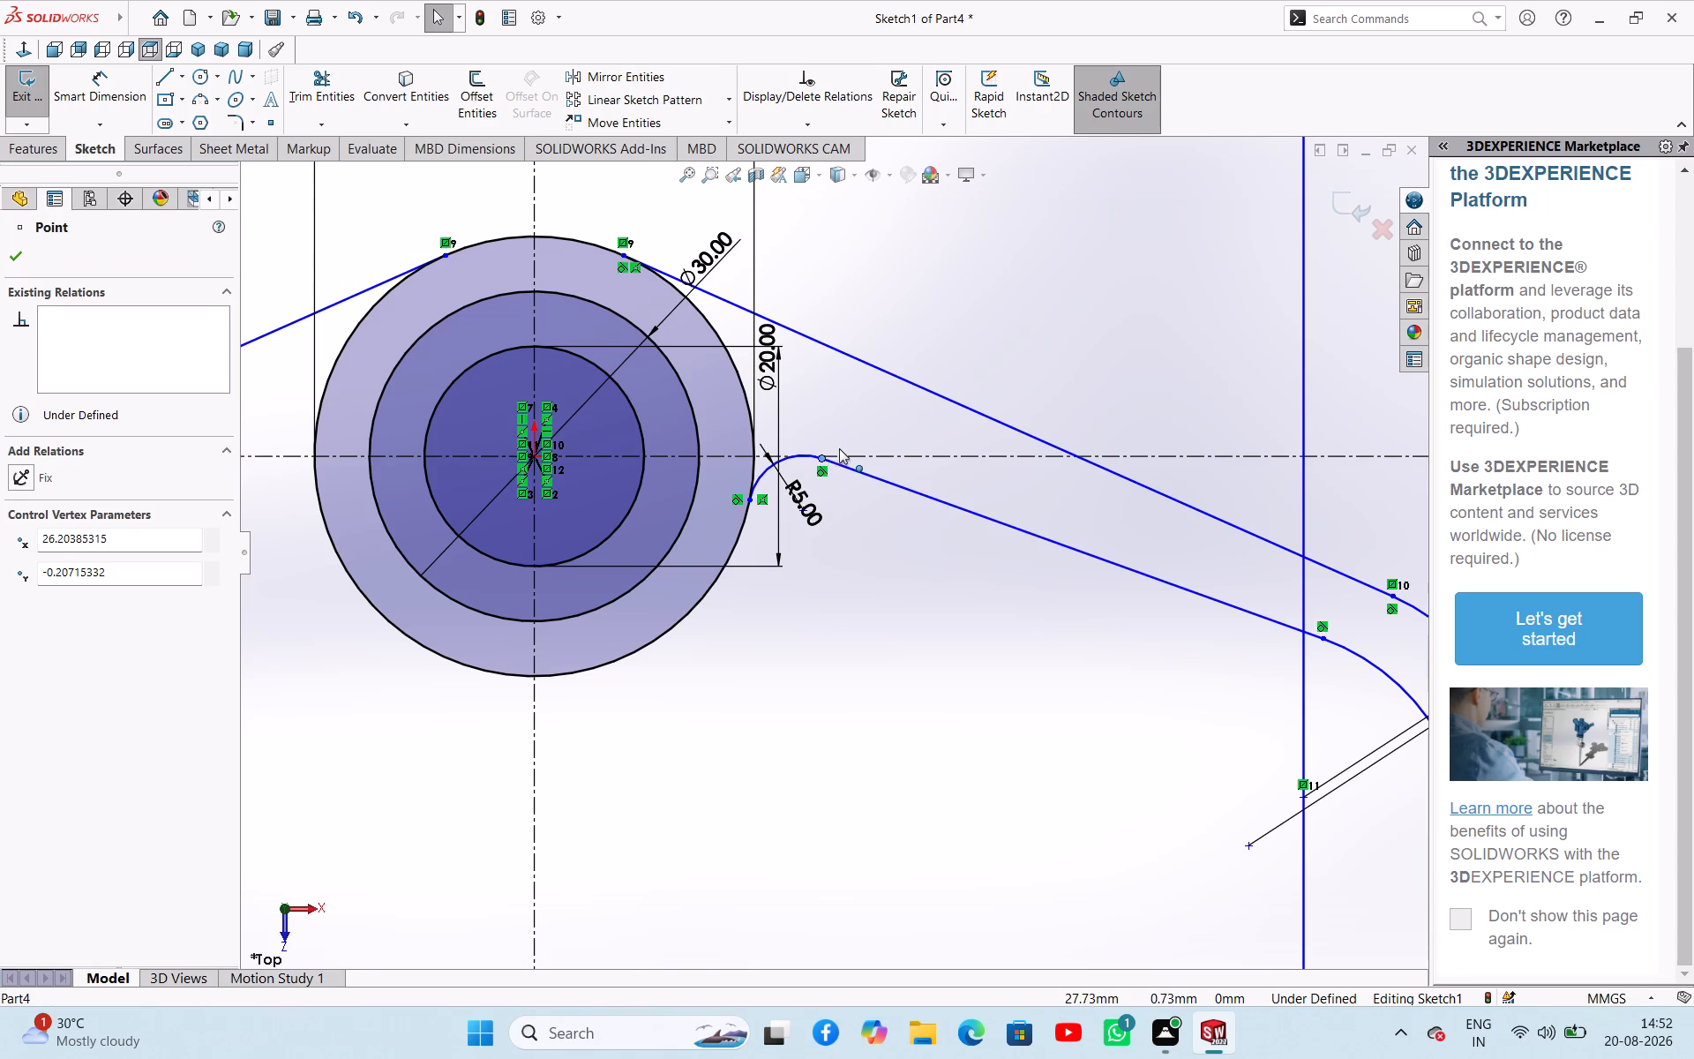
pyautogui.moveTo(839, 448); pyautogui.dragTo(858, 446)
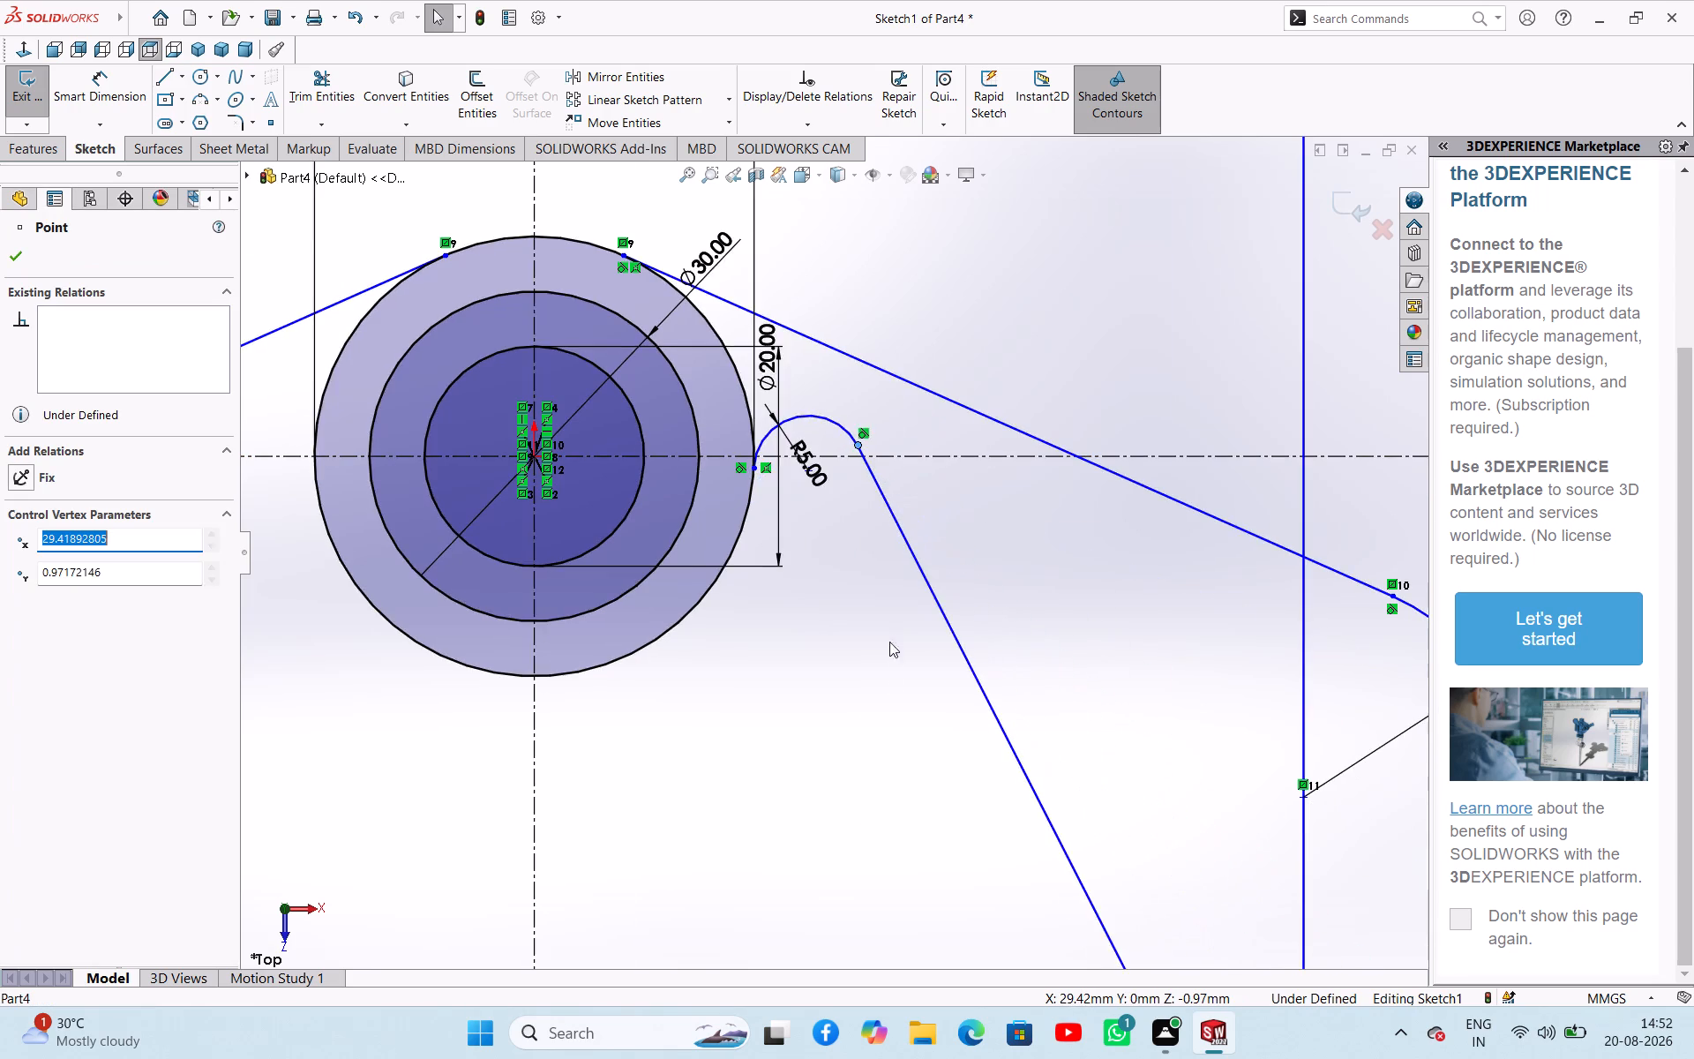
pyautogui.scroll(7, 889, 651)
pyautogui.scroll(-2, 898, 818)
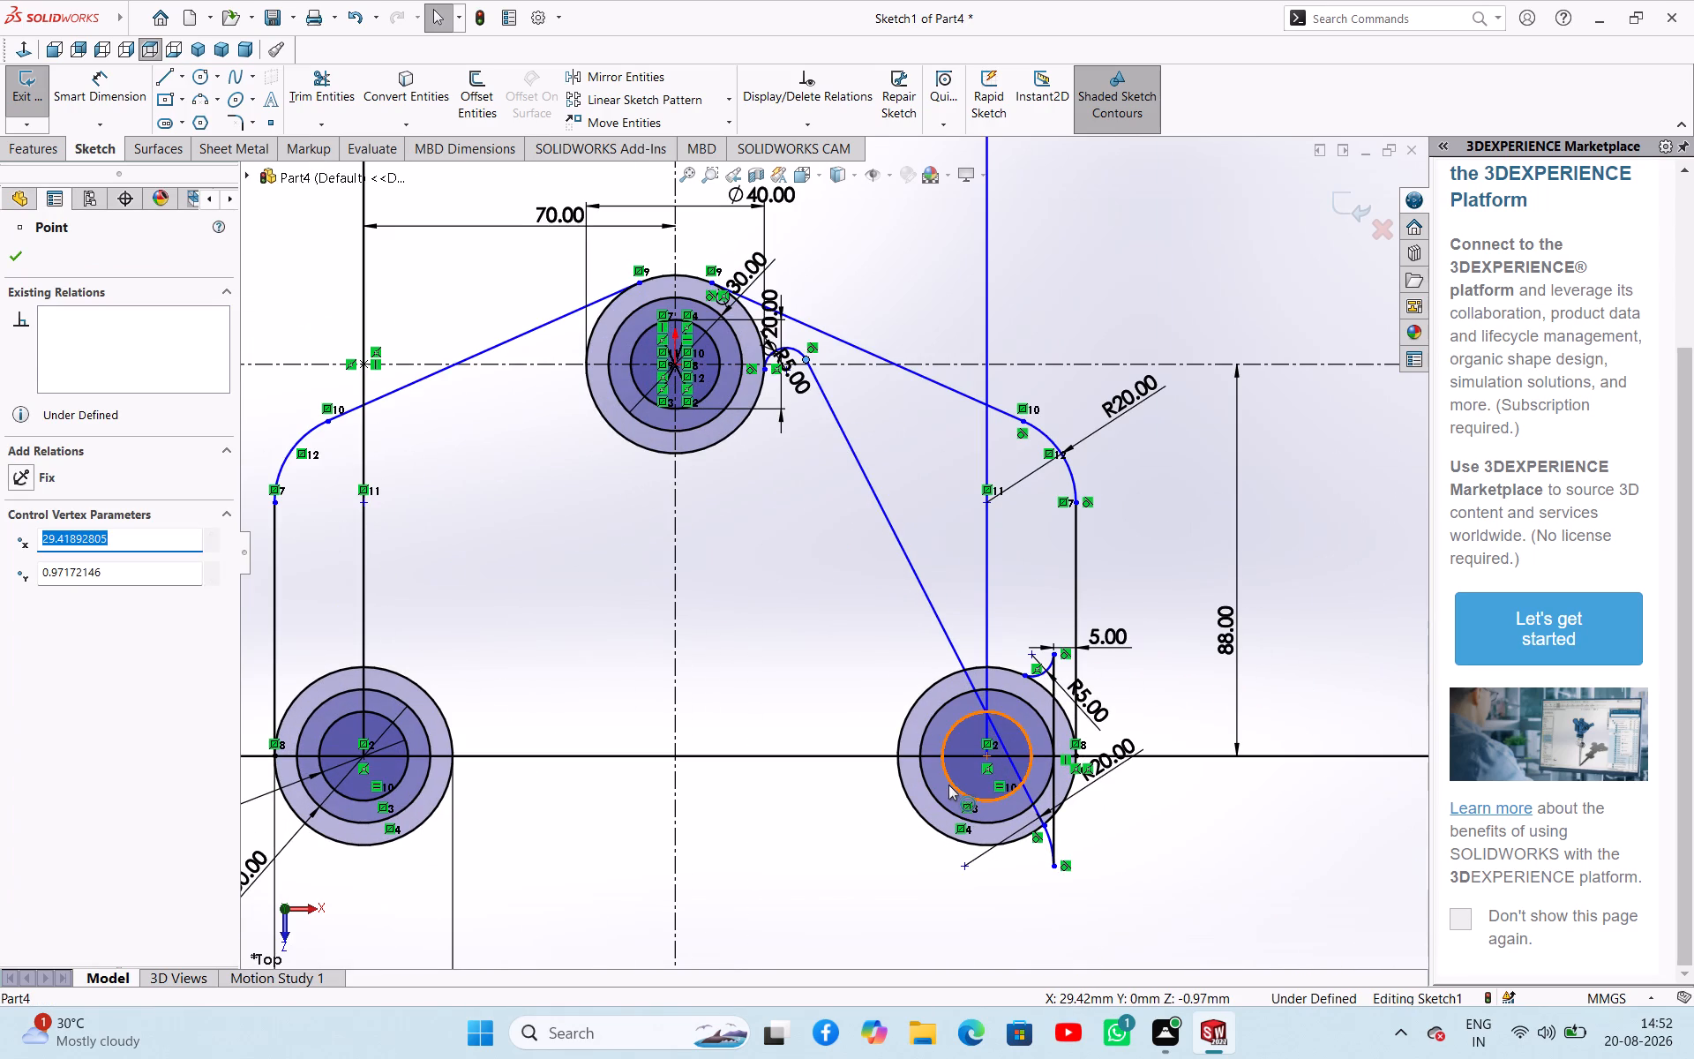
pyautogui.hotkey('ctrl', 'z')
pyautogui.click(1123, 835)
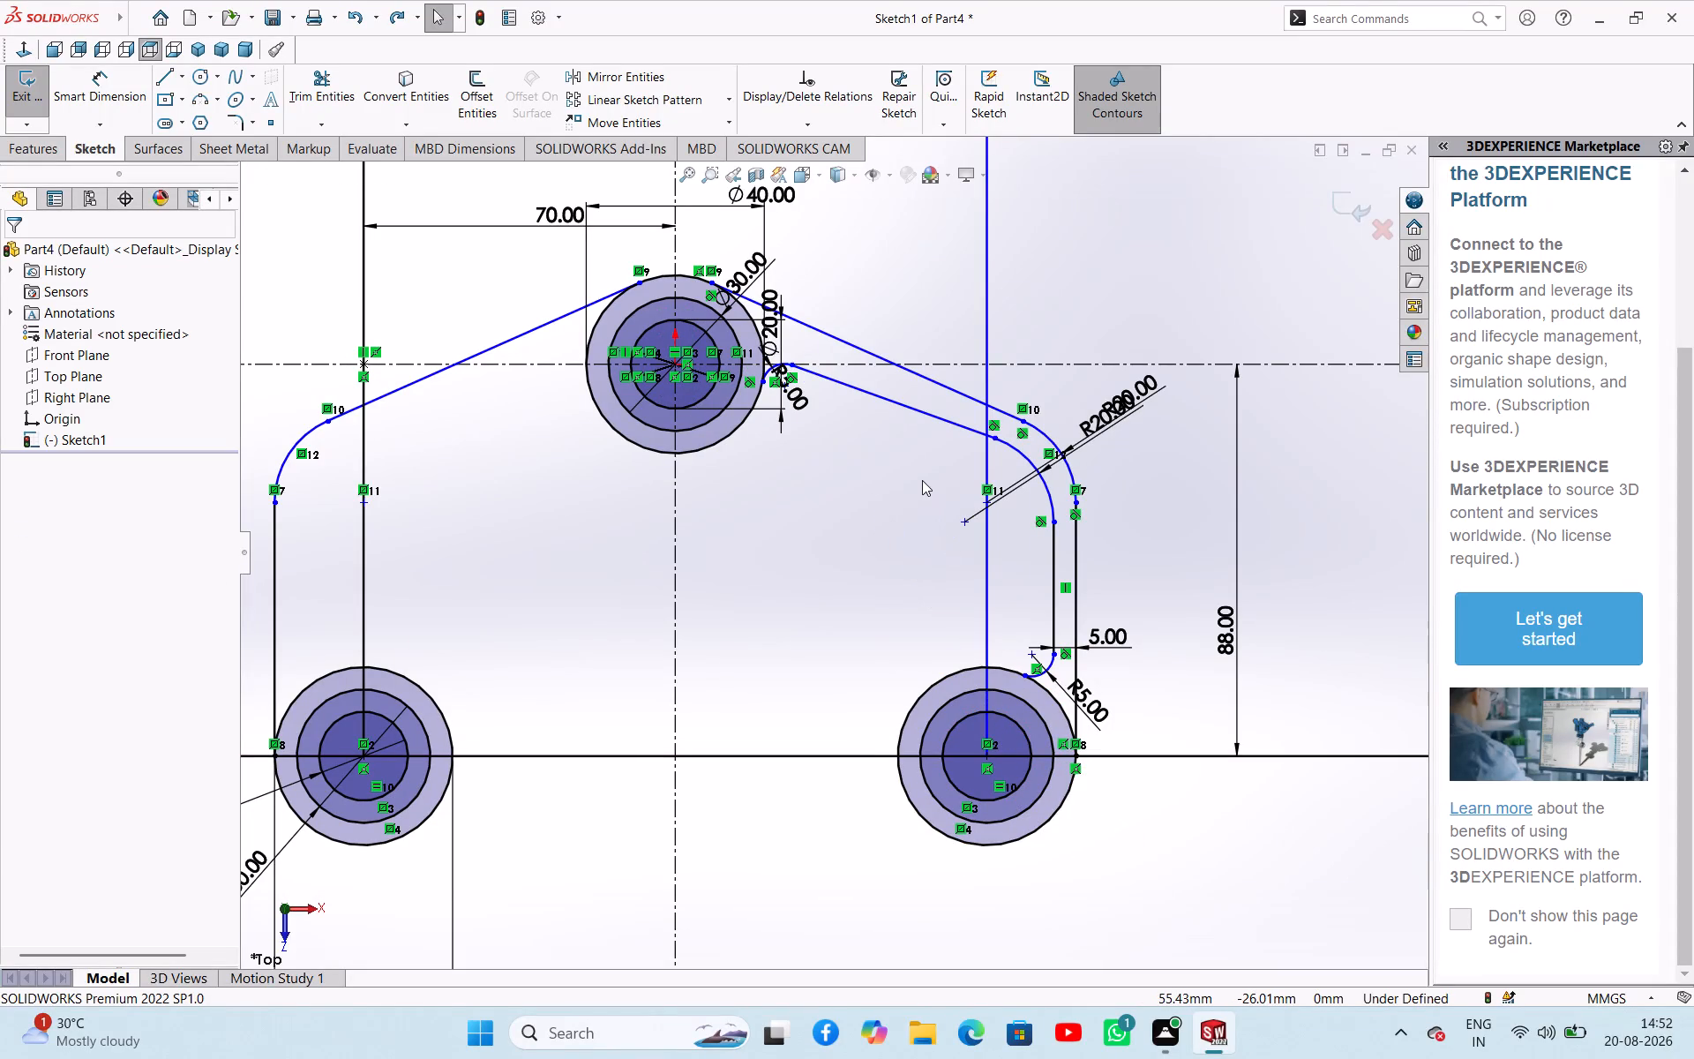
# Move the lower end of the inner R20 corner arc slightly down to bring the inner slanted line nearly parallel to the outer one.
pyautogui.scroll(-4, 806, 381)
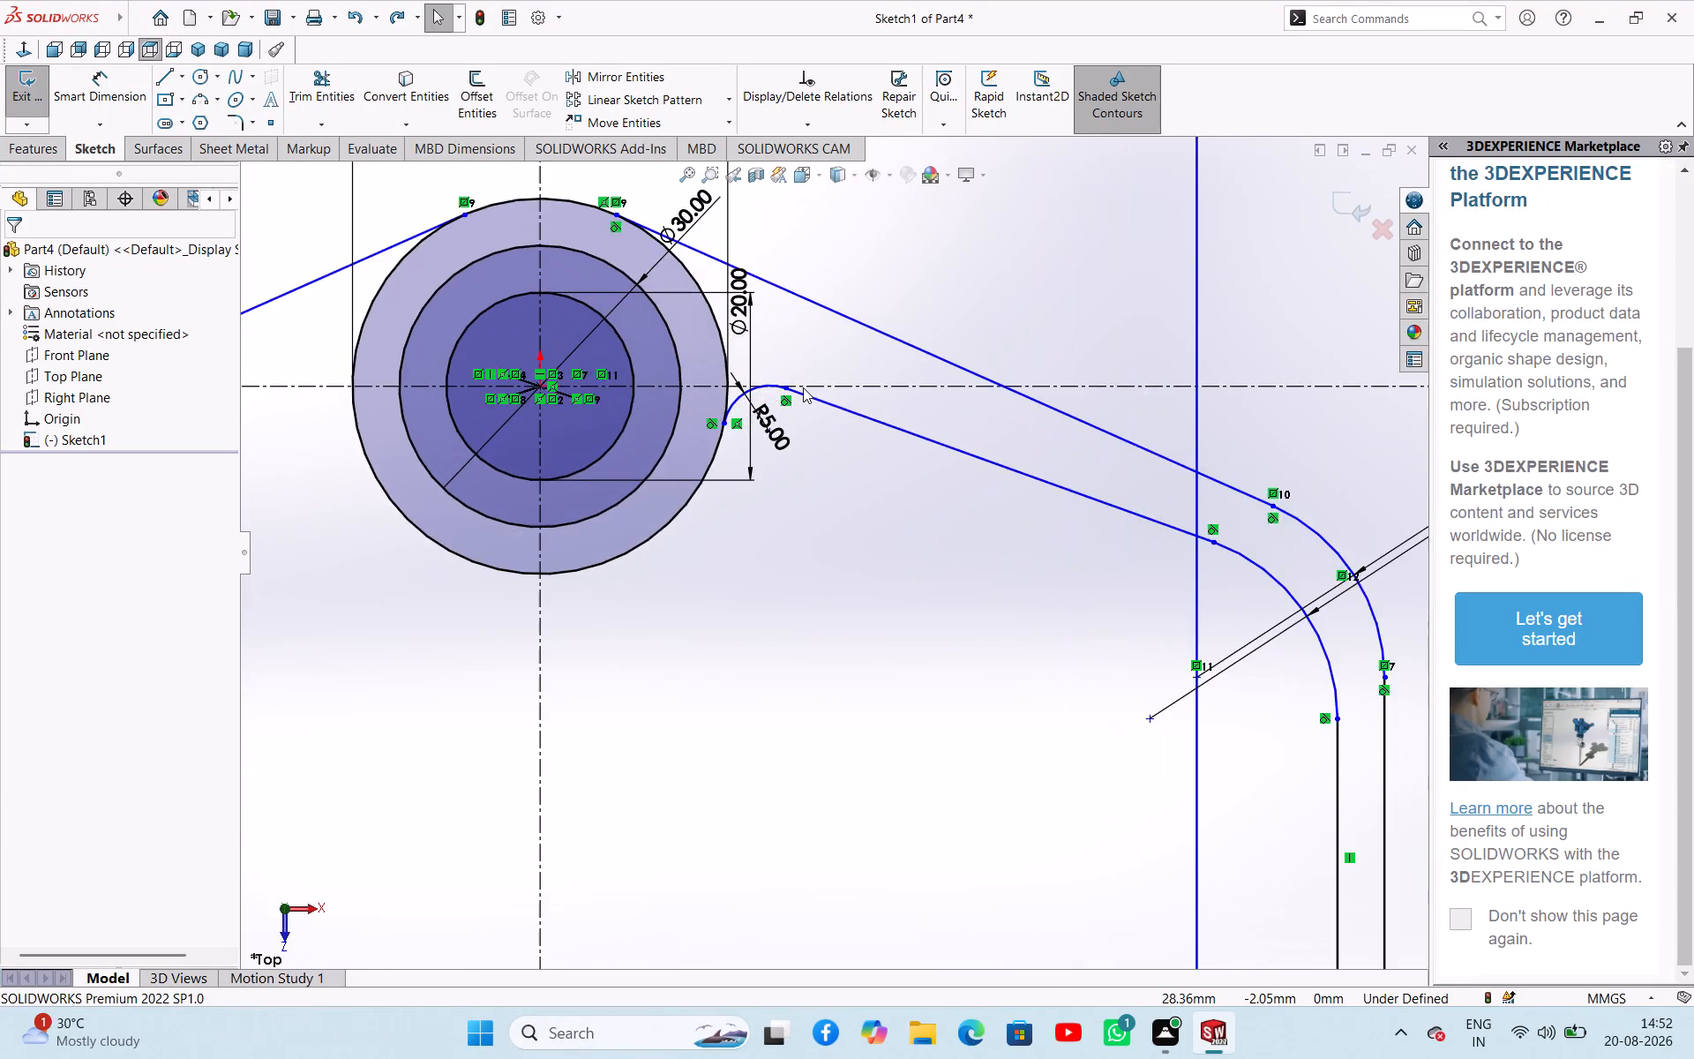
pyautogui.scroll(4, 803, 387)
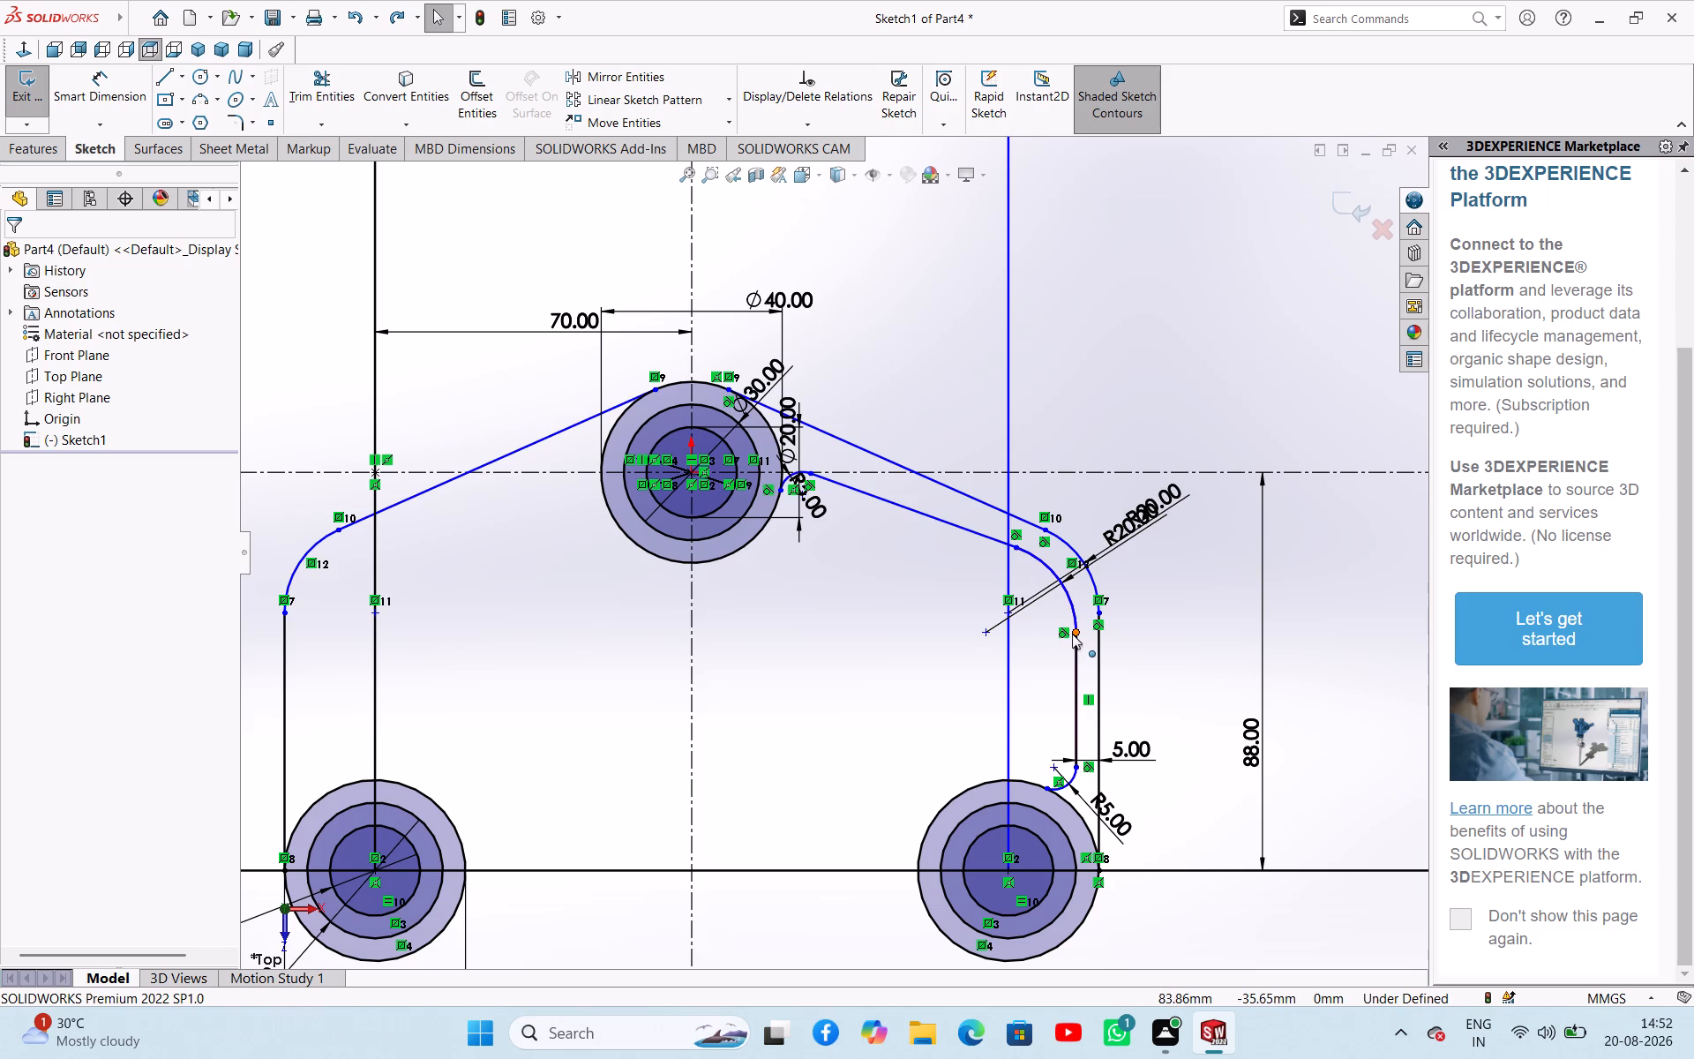
pyautogui.moveTo(1072, 634); pyautogui.dragTo(1067, 653)
pyautogui.click(1141, 682)
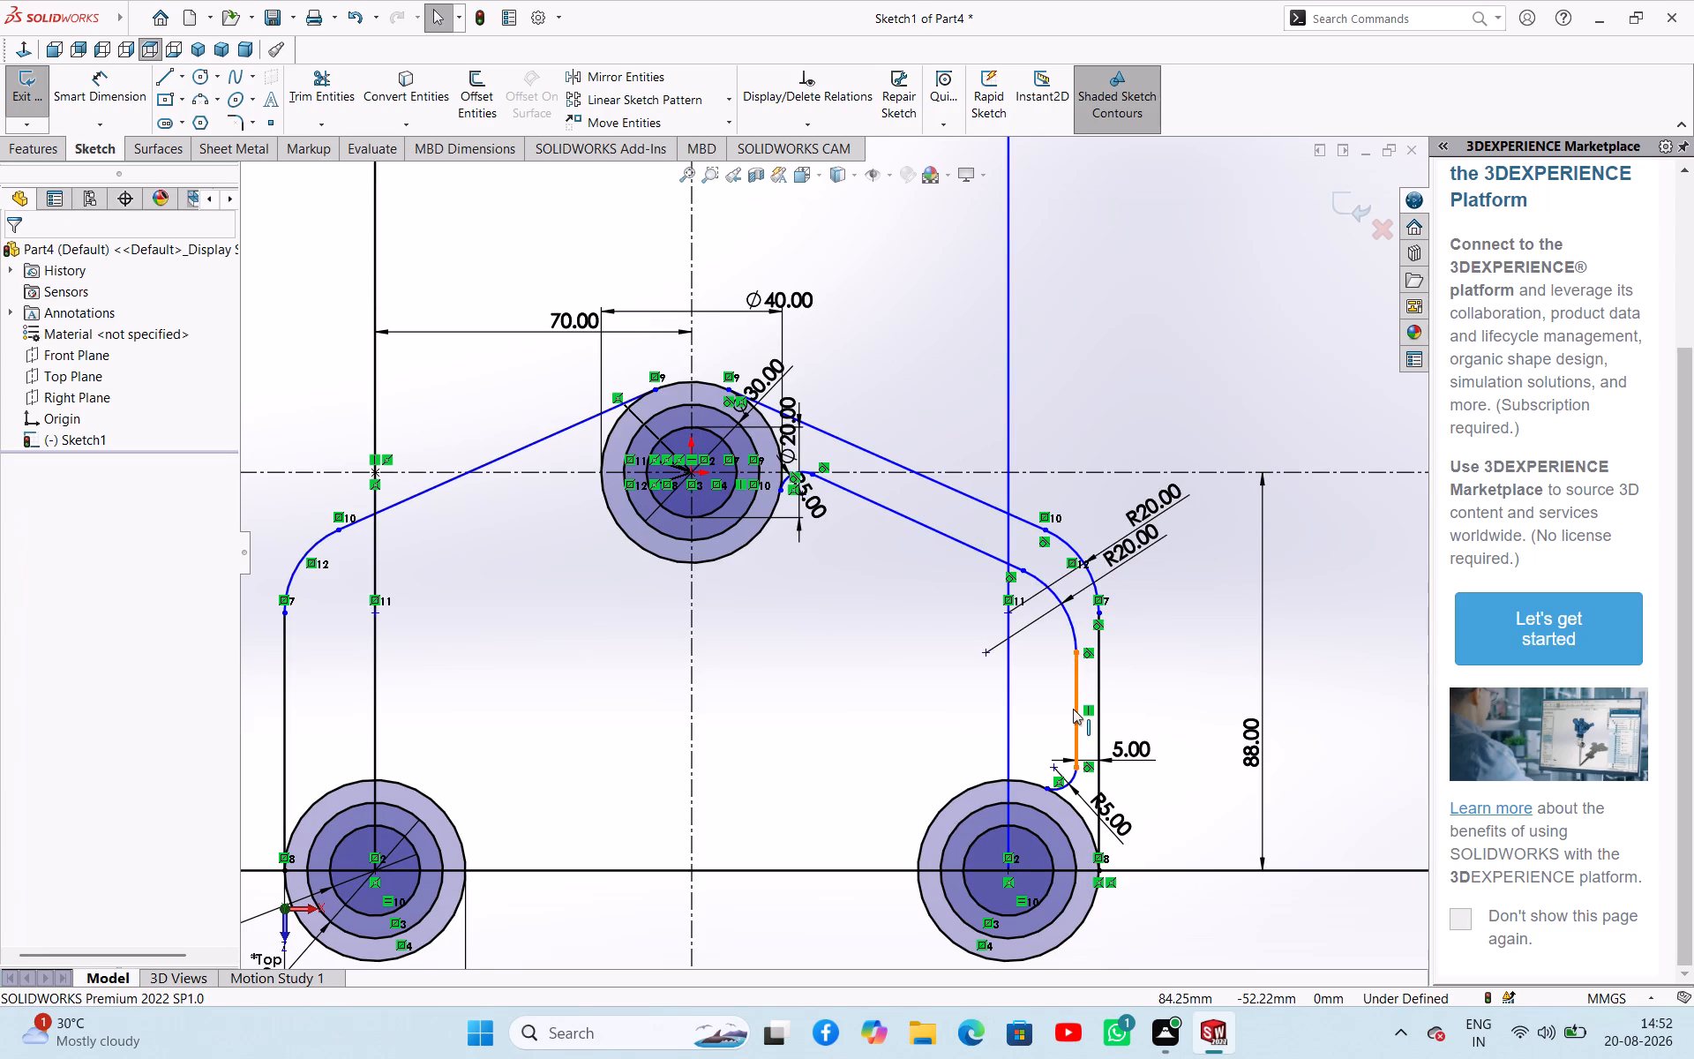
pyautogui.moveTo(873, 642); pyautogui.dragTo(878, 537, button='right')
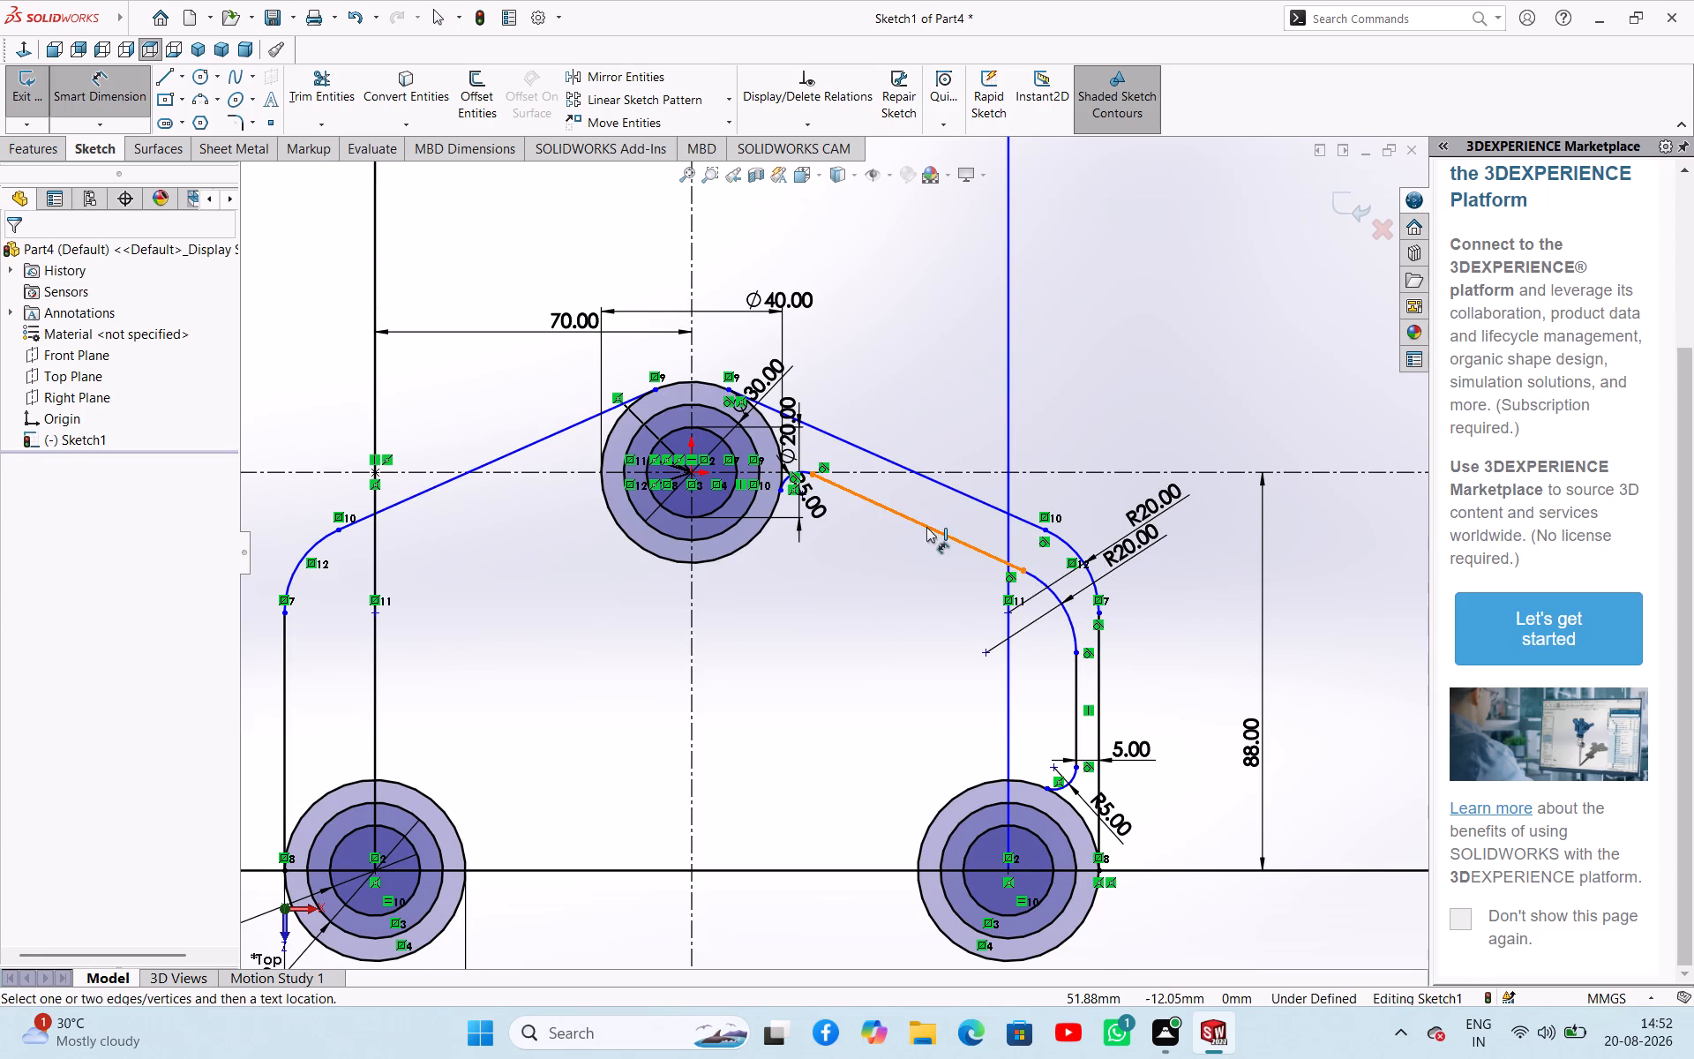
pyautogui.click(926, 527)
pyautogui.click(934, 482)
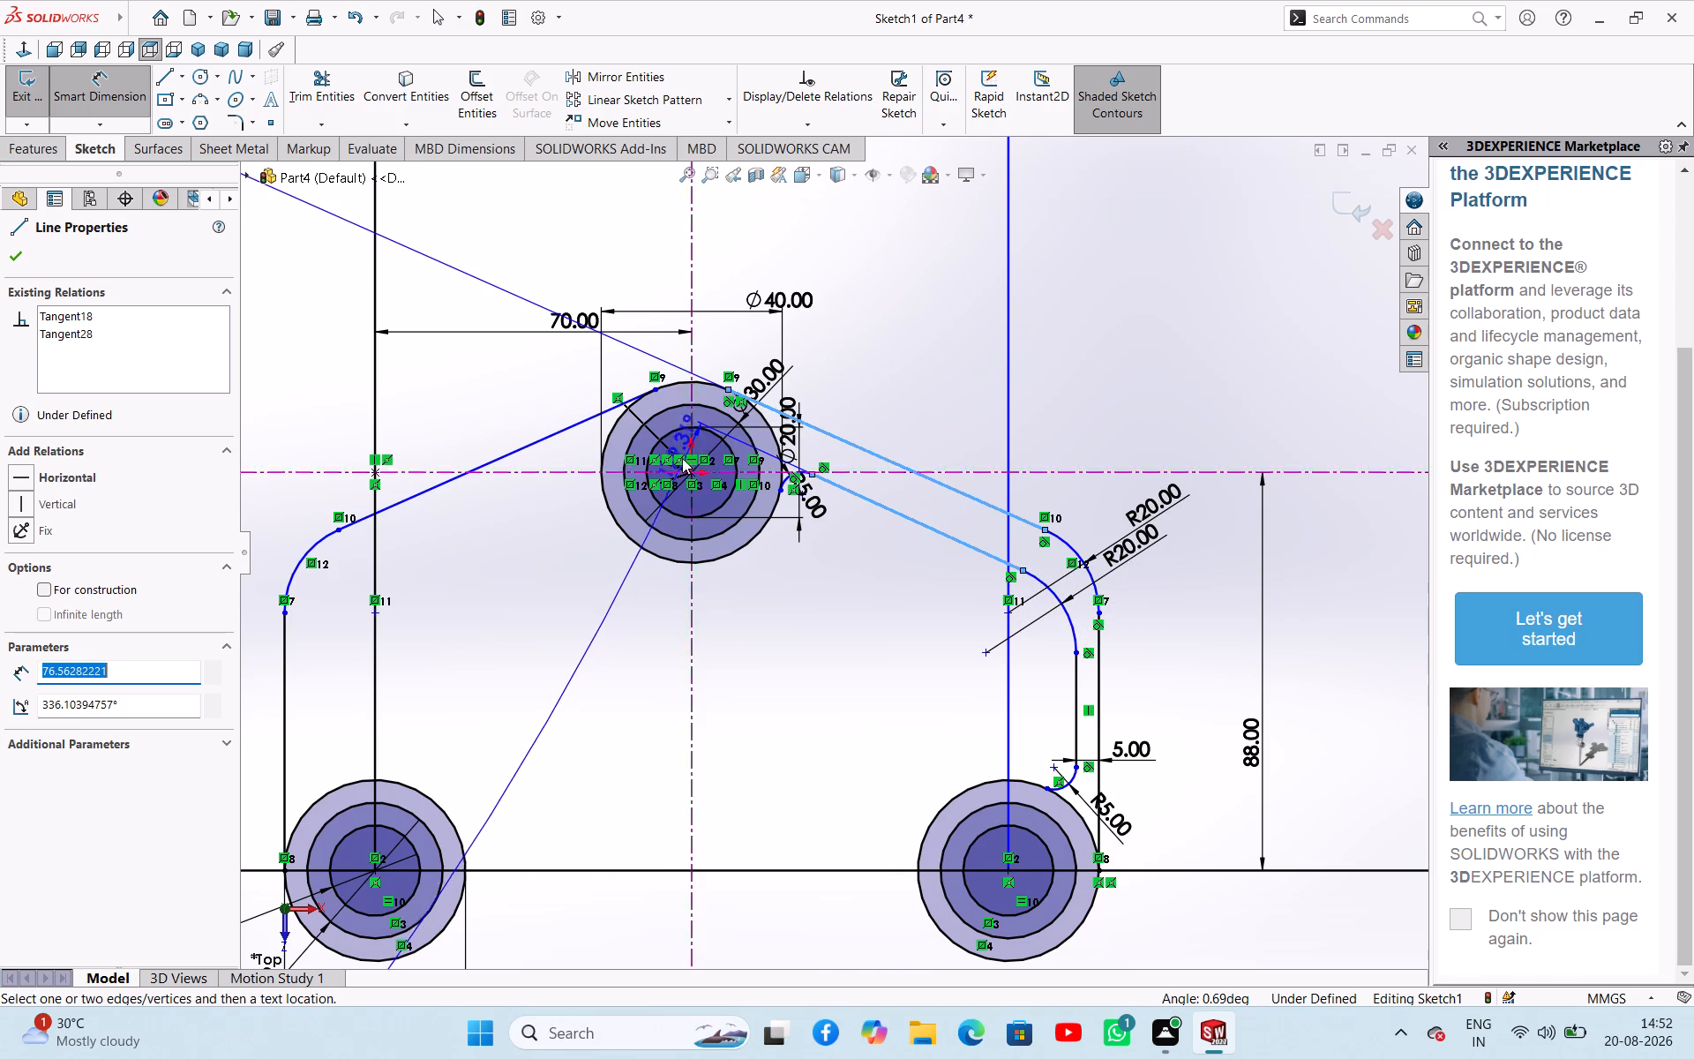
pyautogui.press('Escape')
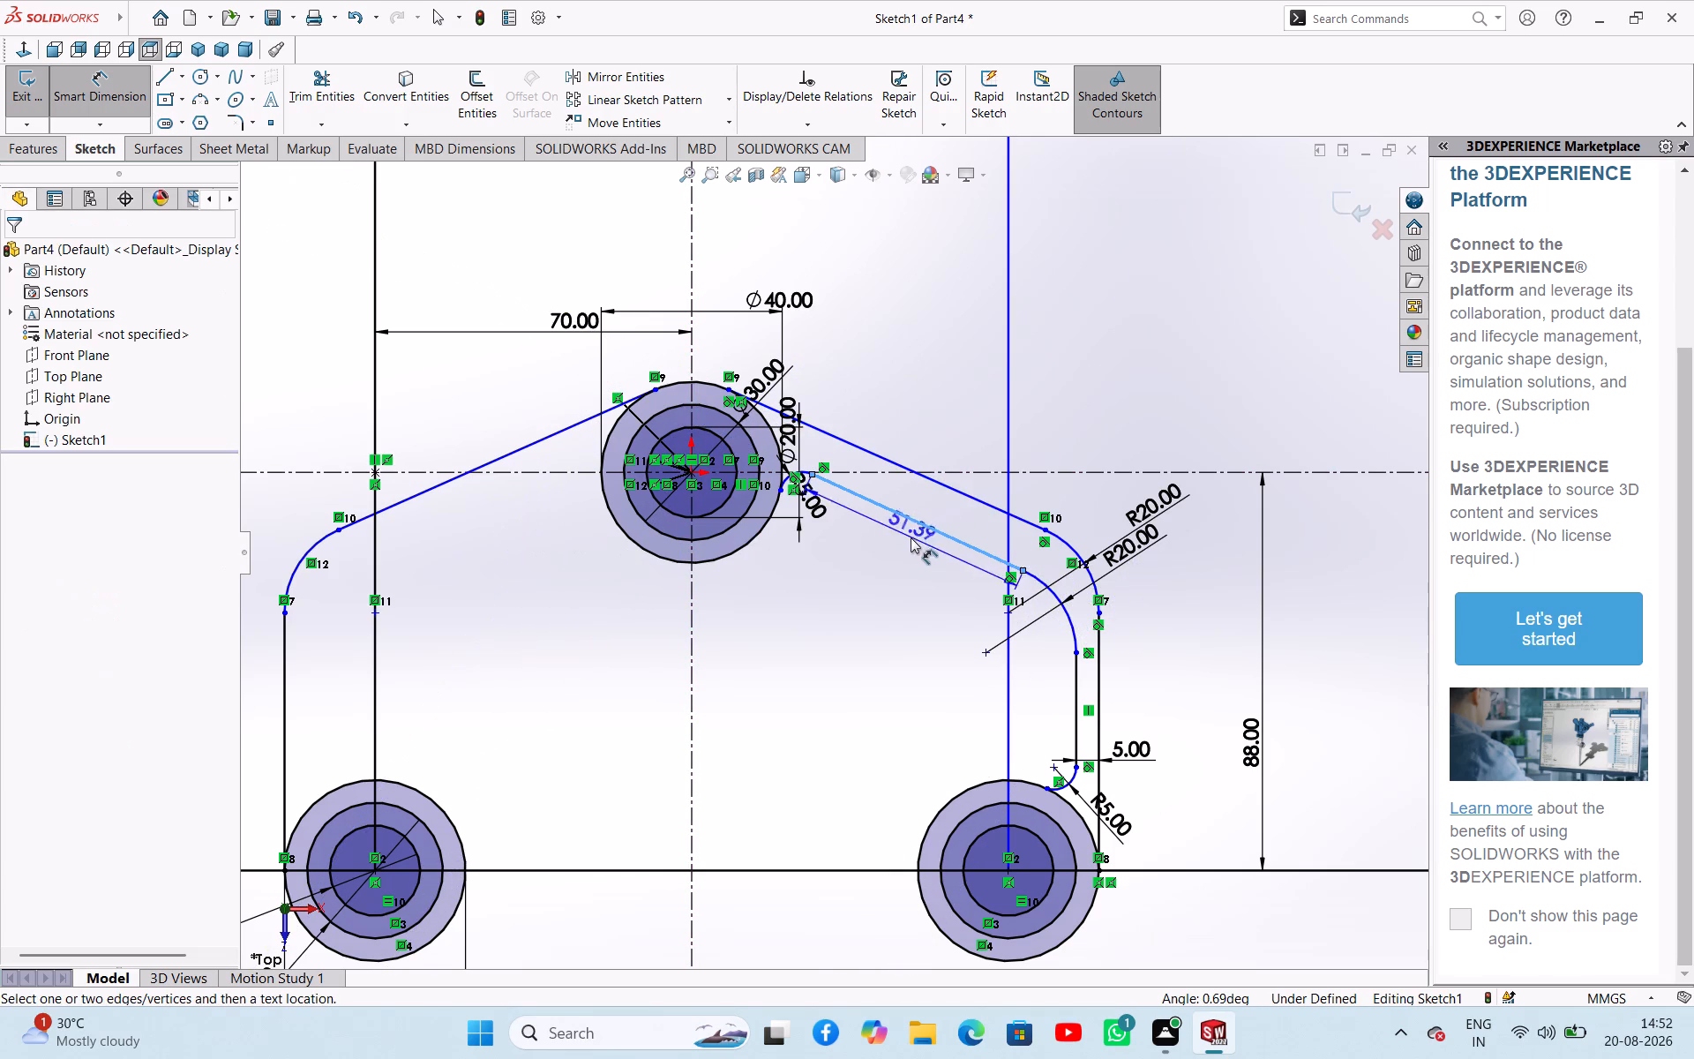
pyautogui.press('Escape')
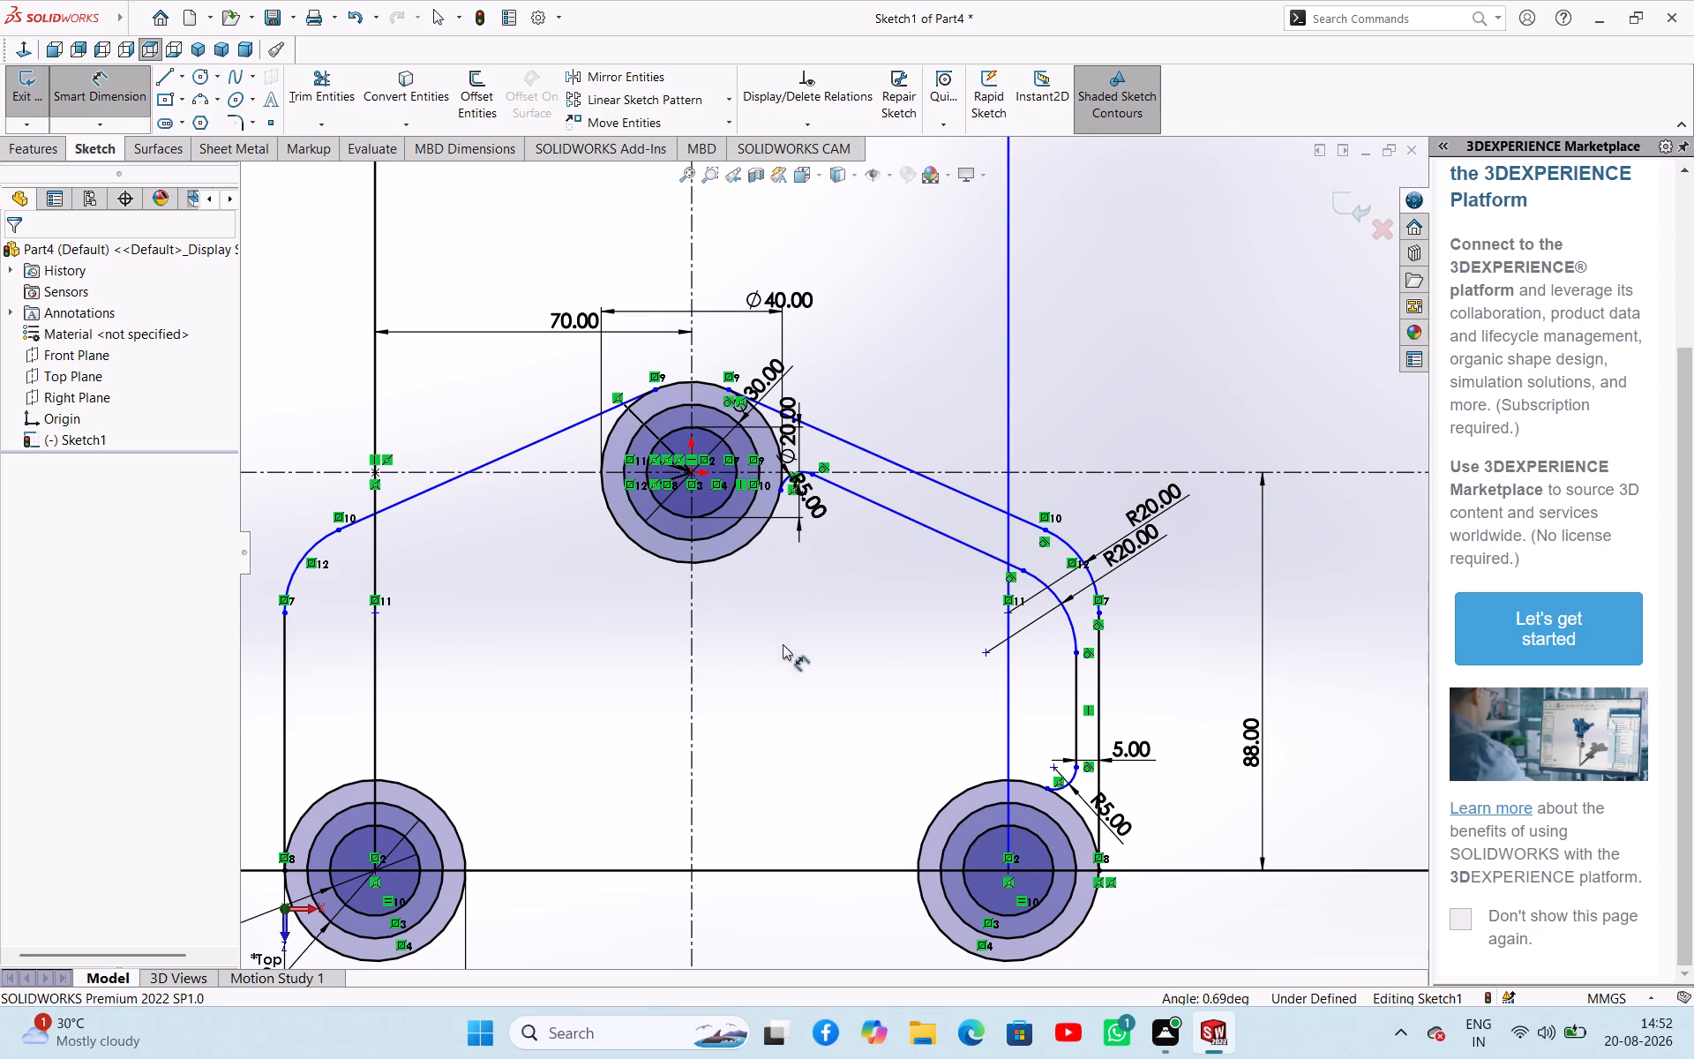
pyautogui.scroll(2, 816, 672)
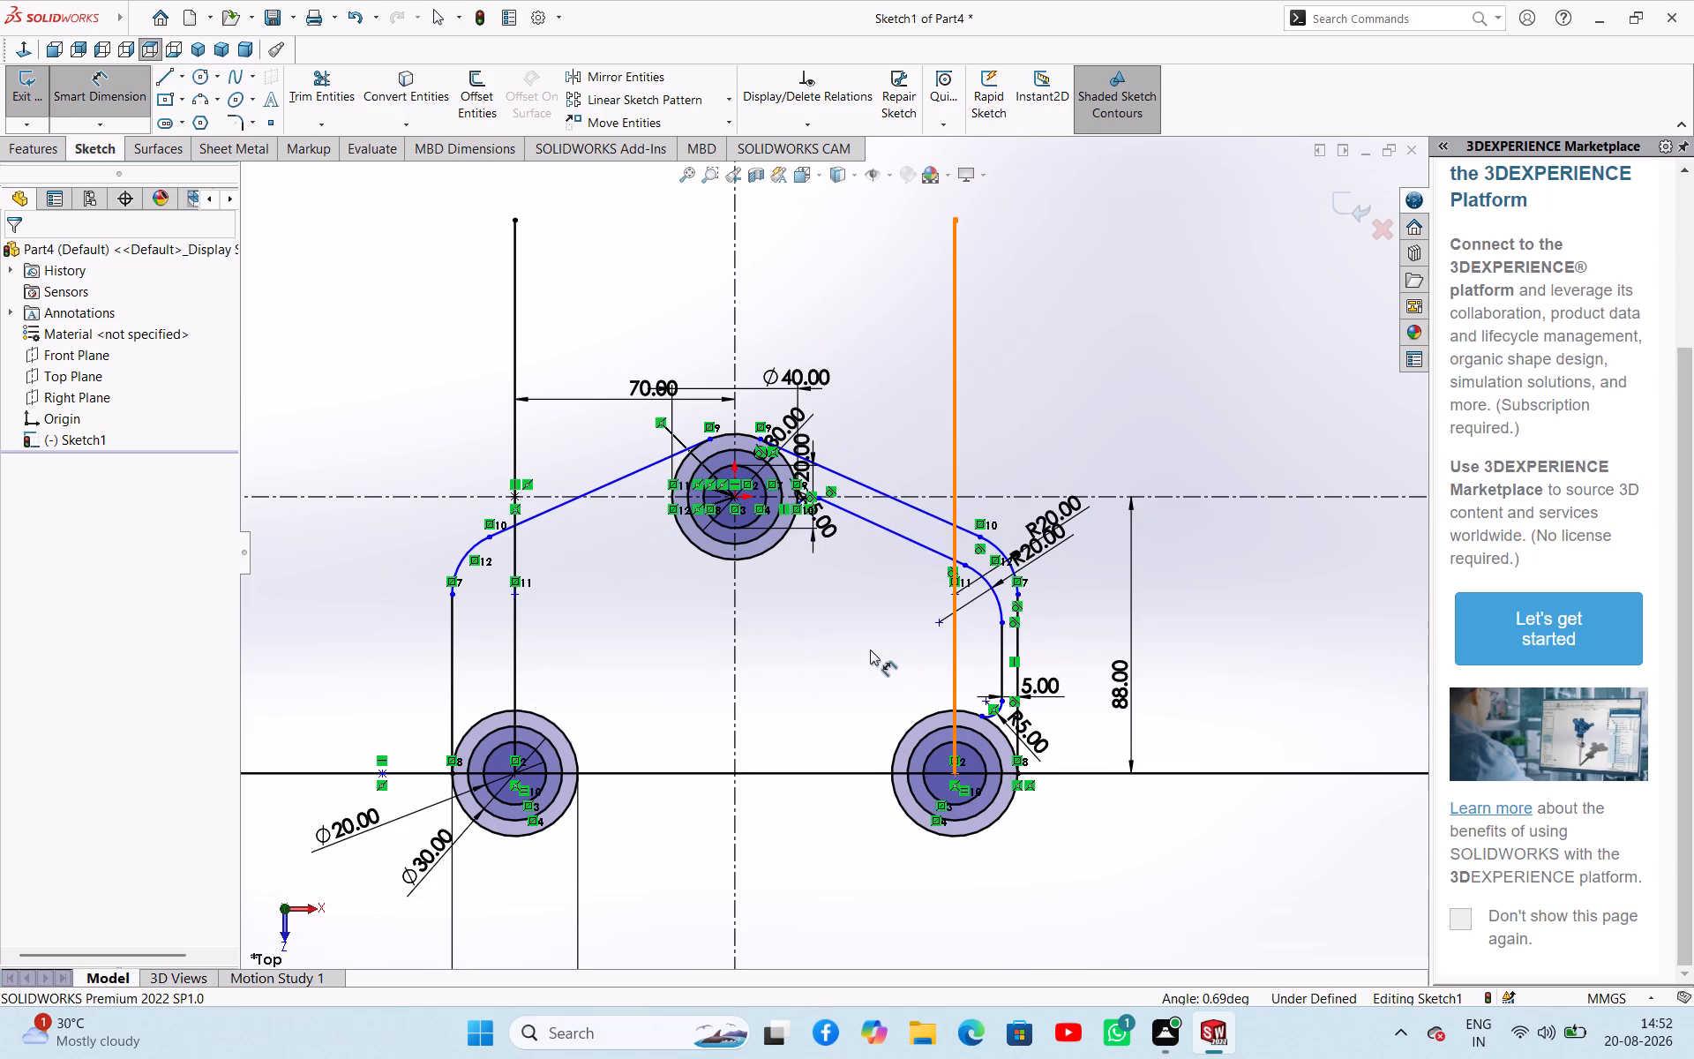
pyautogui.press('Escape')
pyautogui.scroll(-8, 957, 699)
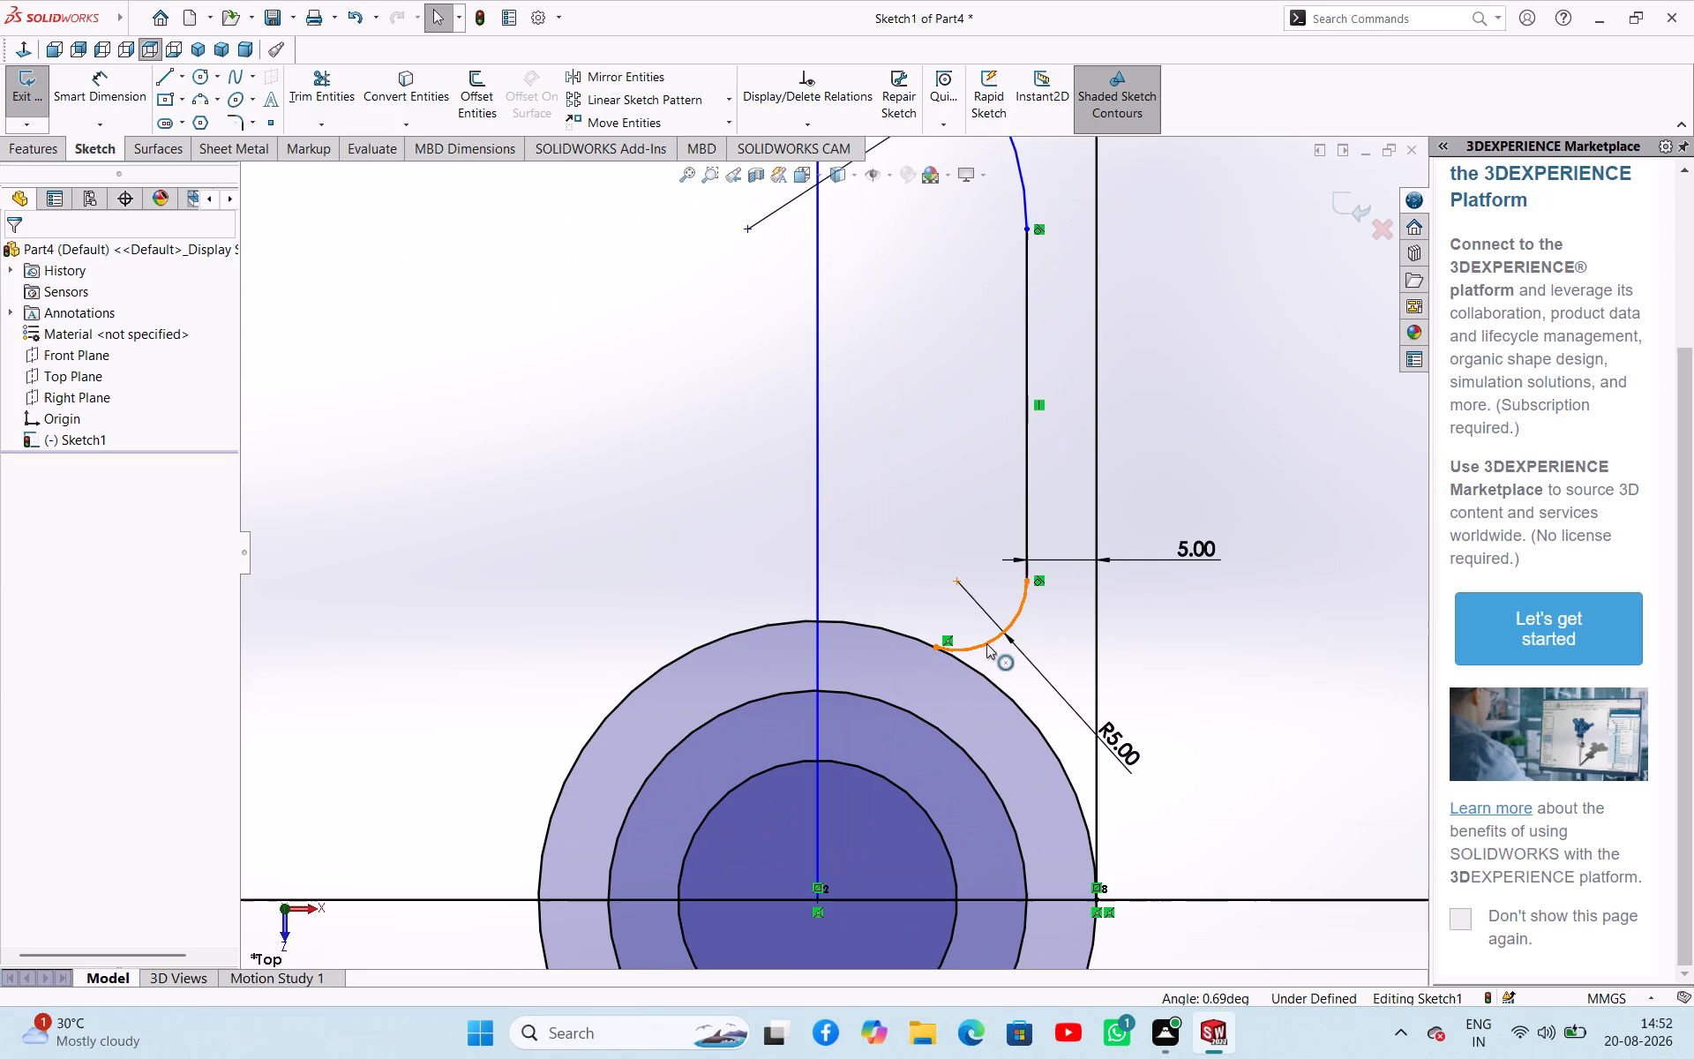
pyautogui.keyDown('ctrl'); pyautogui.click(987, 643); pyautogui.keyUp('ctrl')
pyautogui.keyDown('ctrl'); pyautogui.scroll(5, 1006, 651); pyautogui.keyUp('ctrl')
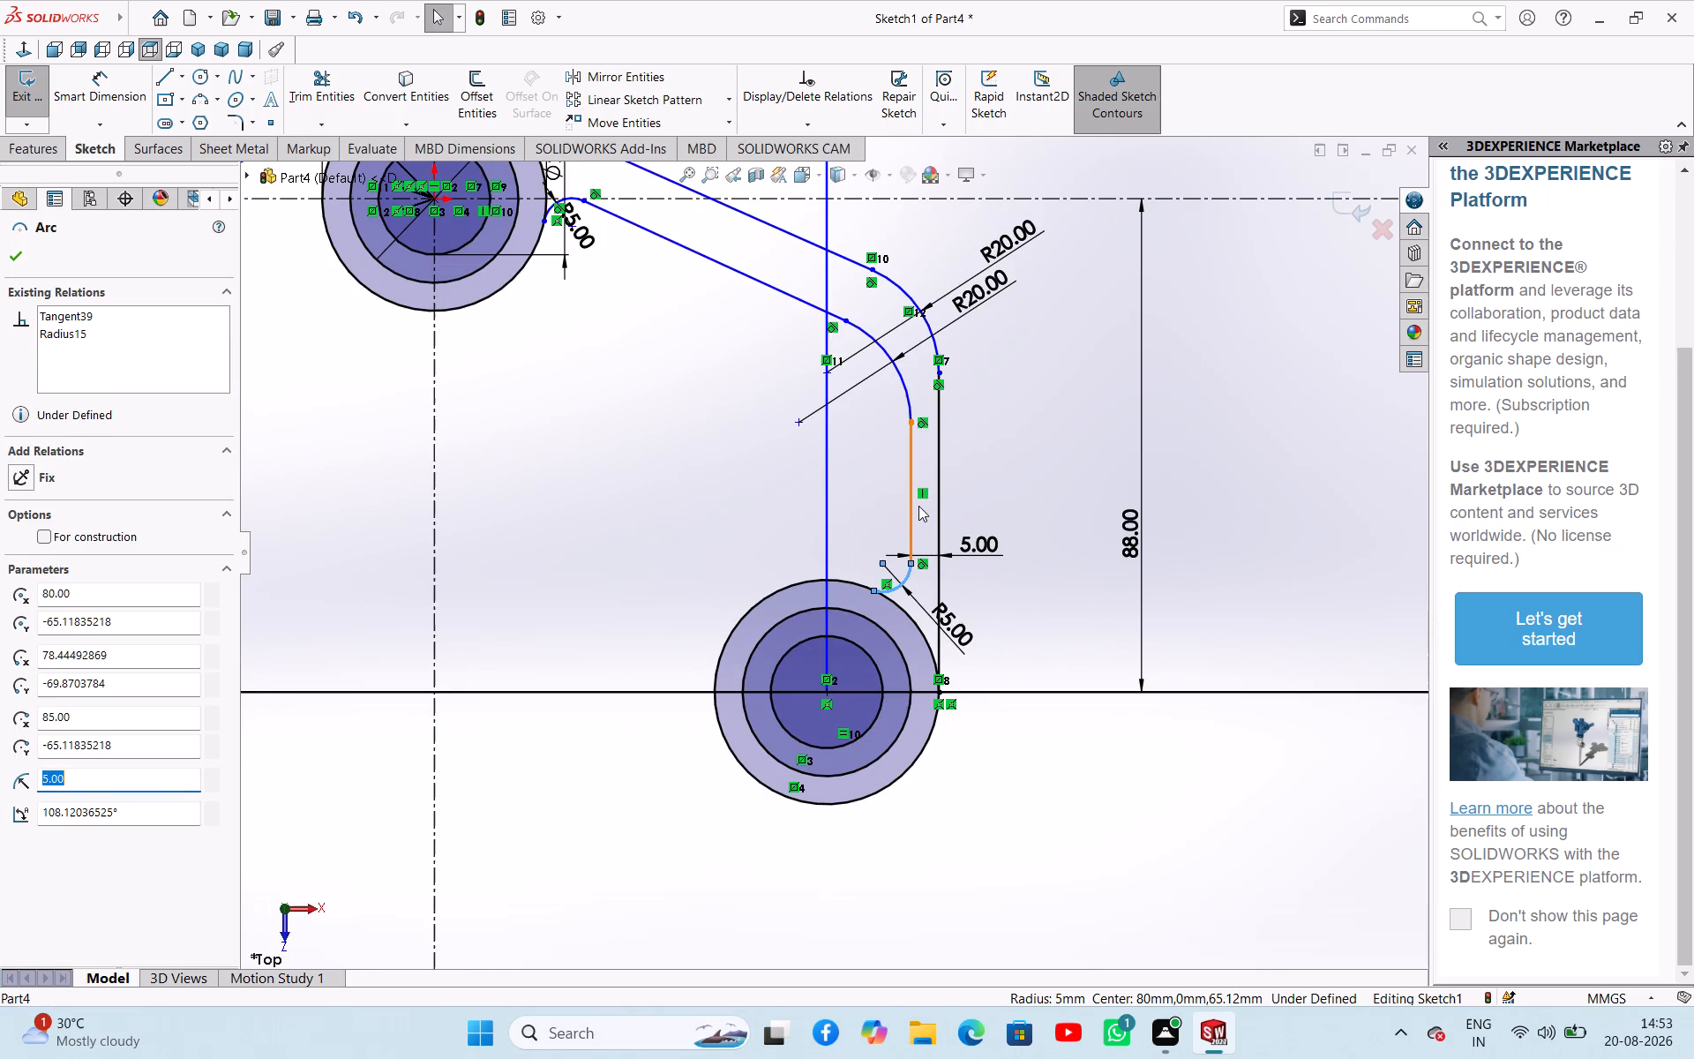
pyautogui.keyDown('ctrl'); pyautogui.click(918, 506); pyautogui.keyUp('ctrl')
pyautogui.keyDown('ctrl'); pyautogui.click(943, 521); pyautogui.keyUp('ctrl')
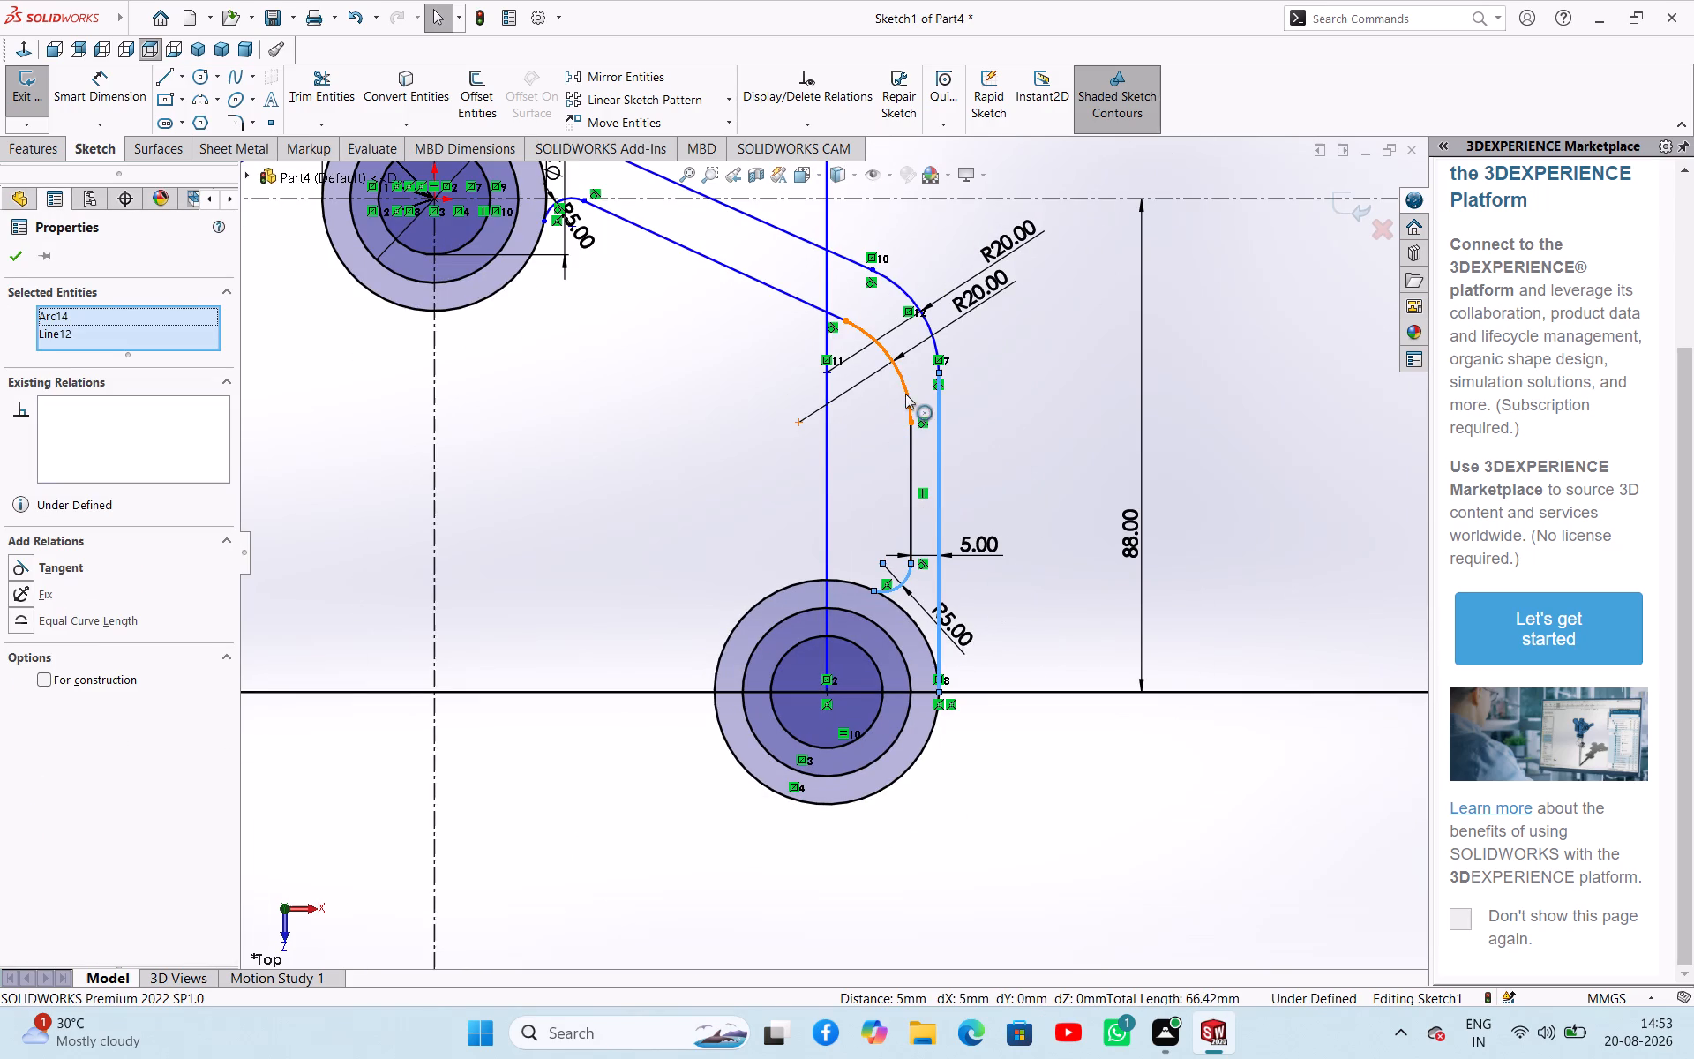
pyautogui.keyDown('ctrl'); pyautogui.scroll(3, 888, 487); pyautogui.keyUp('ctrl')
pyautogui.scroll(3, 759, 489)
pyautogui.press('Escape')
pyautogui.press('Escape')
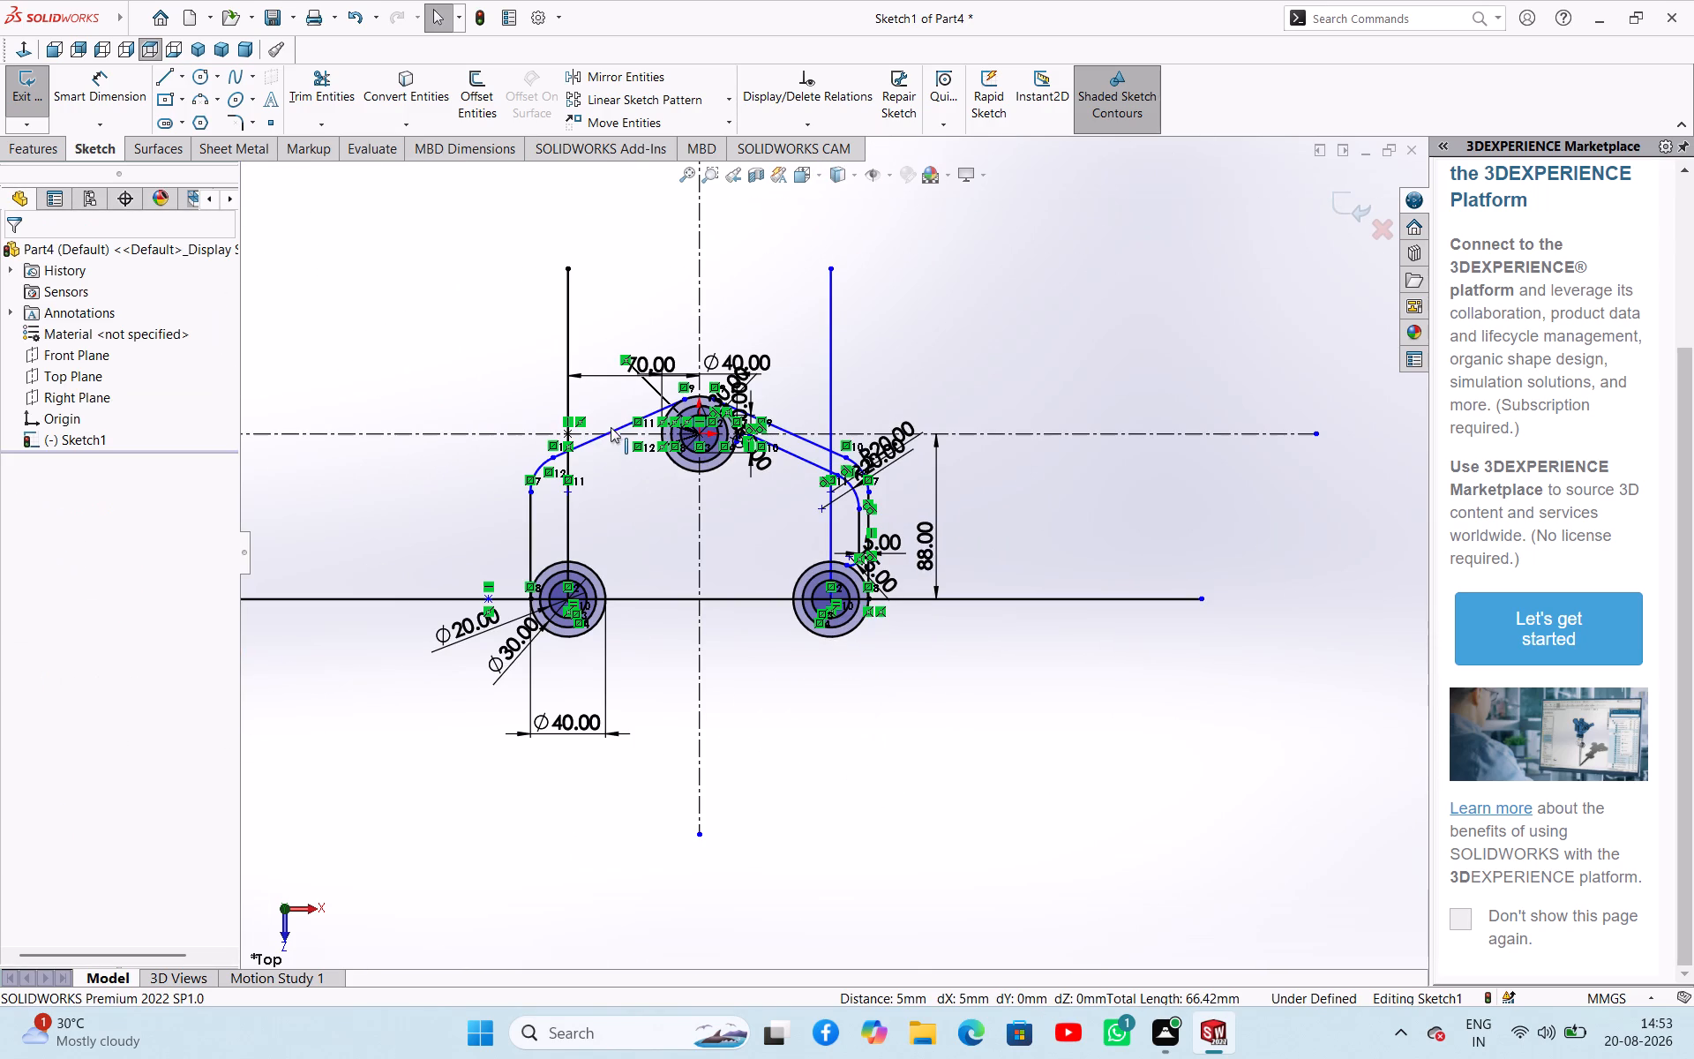
# Delete the left side's slanted line, R20 corner arc and outer vertical line from the outline.
pyautogui.click(614, 421)
pyautogui.press('Delete')
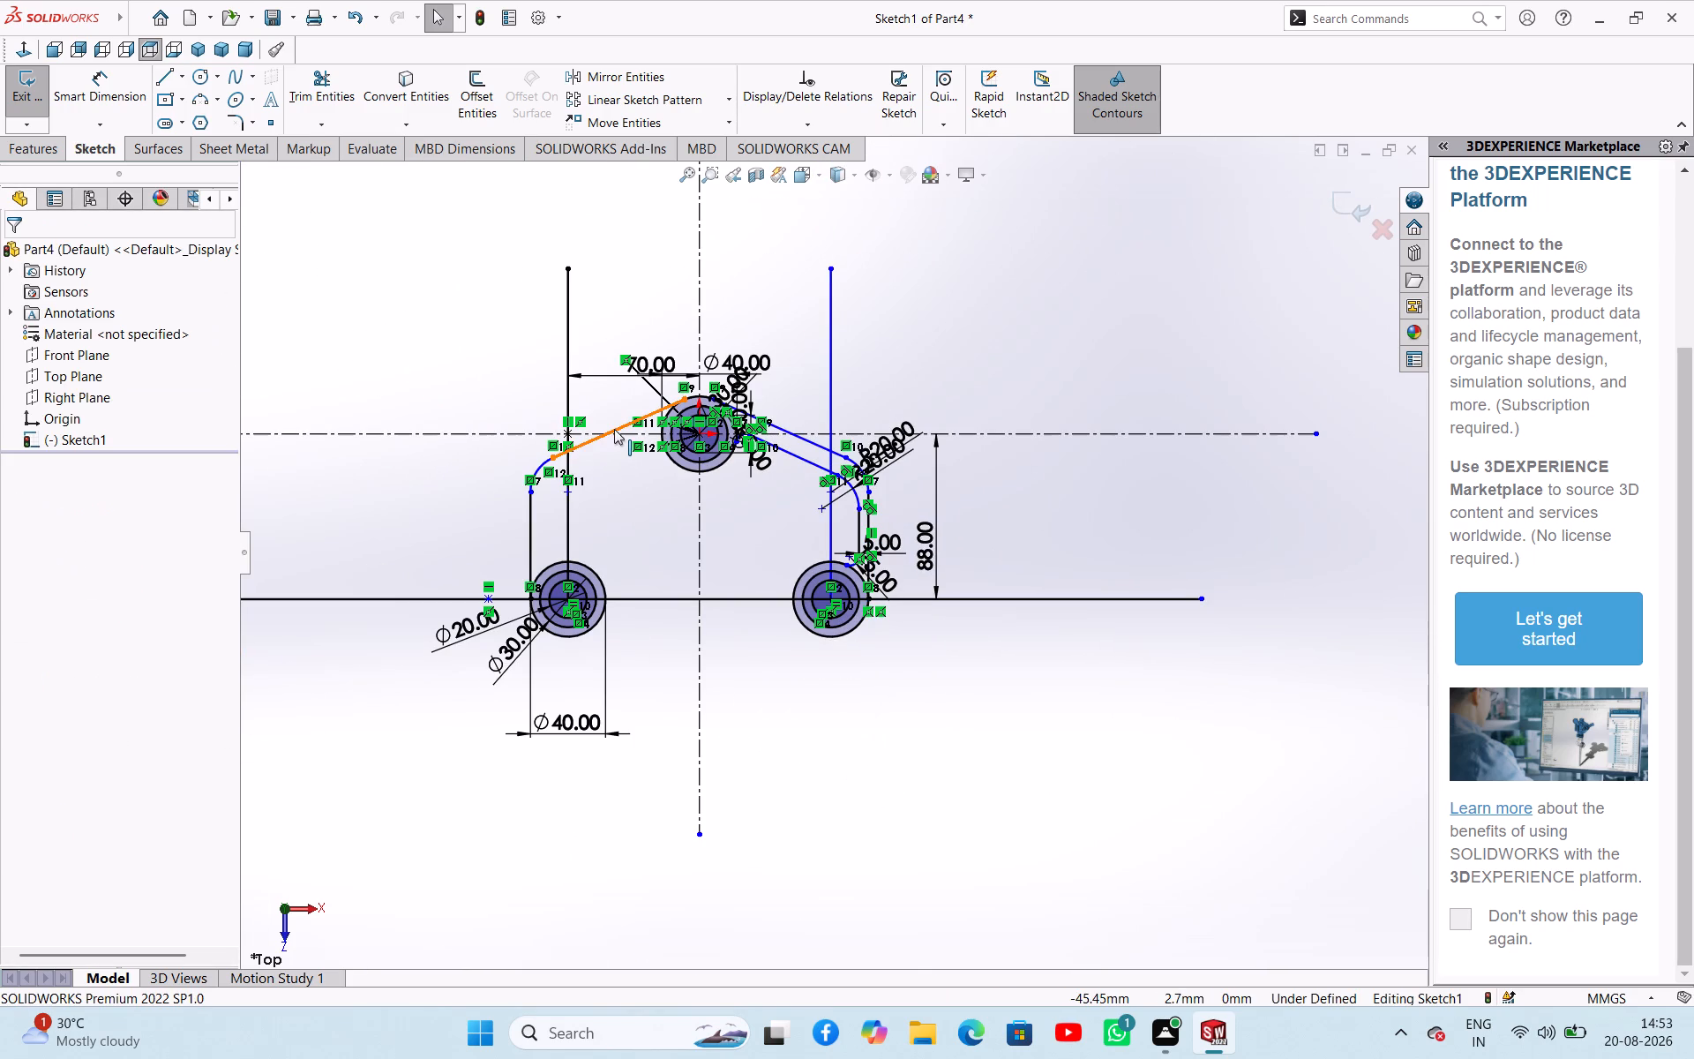
pyautogui.click(632, 424)
pyautogui.press('Delete')
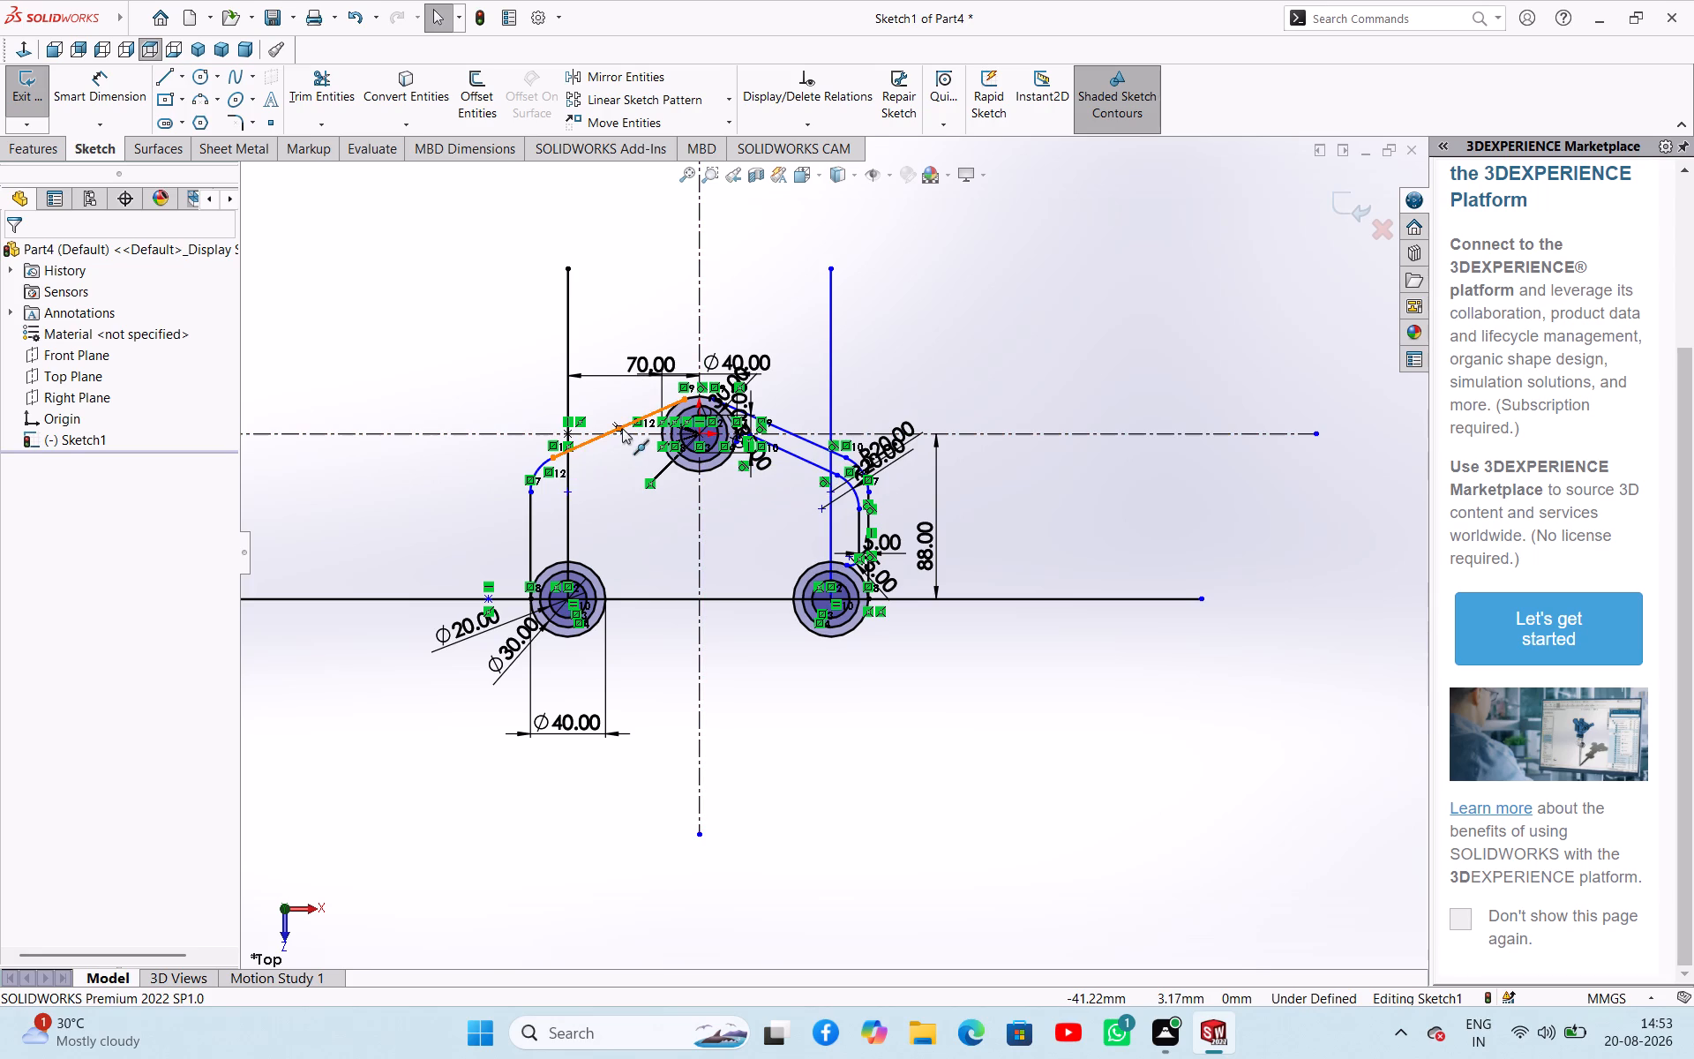
pyautogui.click(622, 428)
pyautogui.press('Delete')
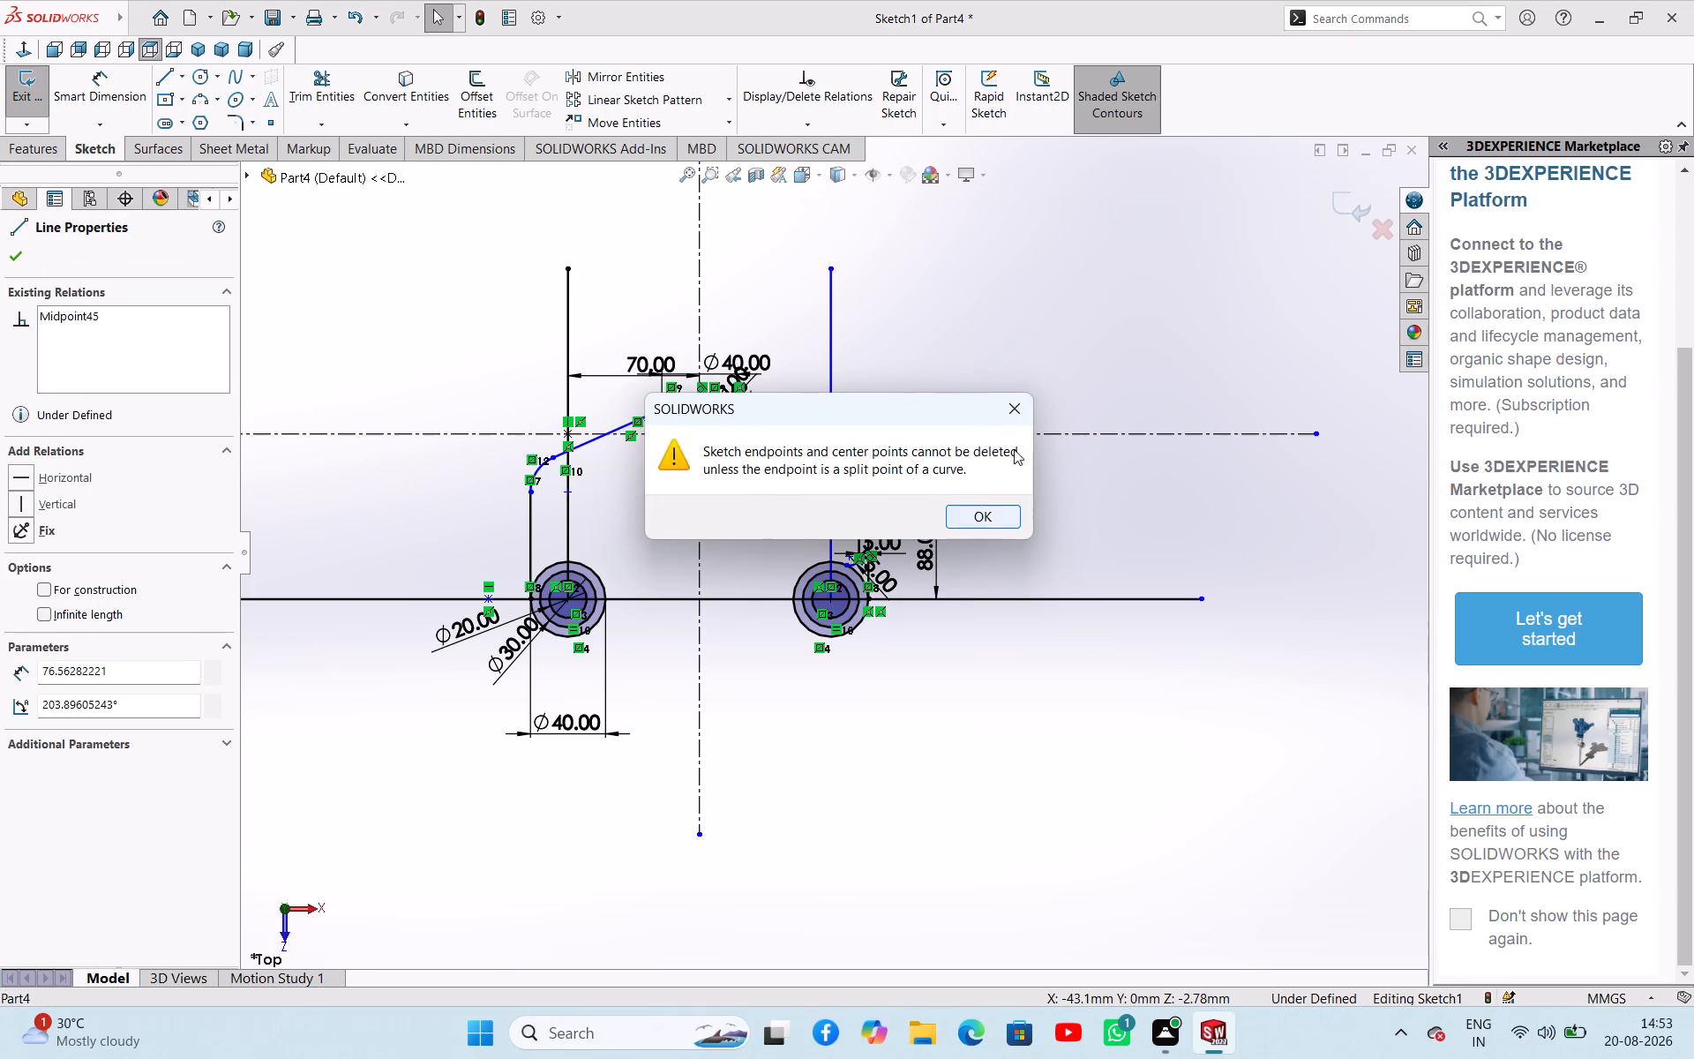
pyautogui.click(1008, 414)
pyautogui.click(603, 436)
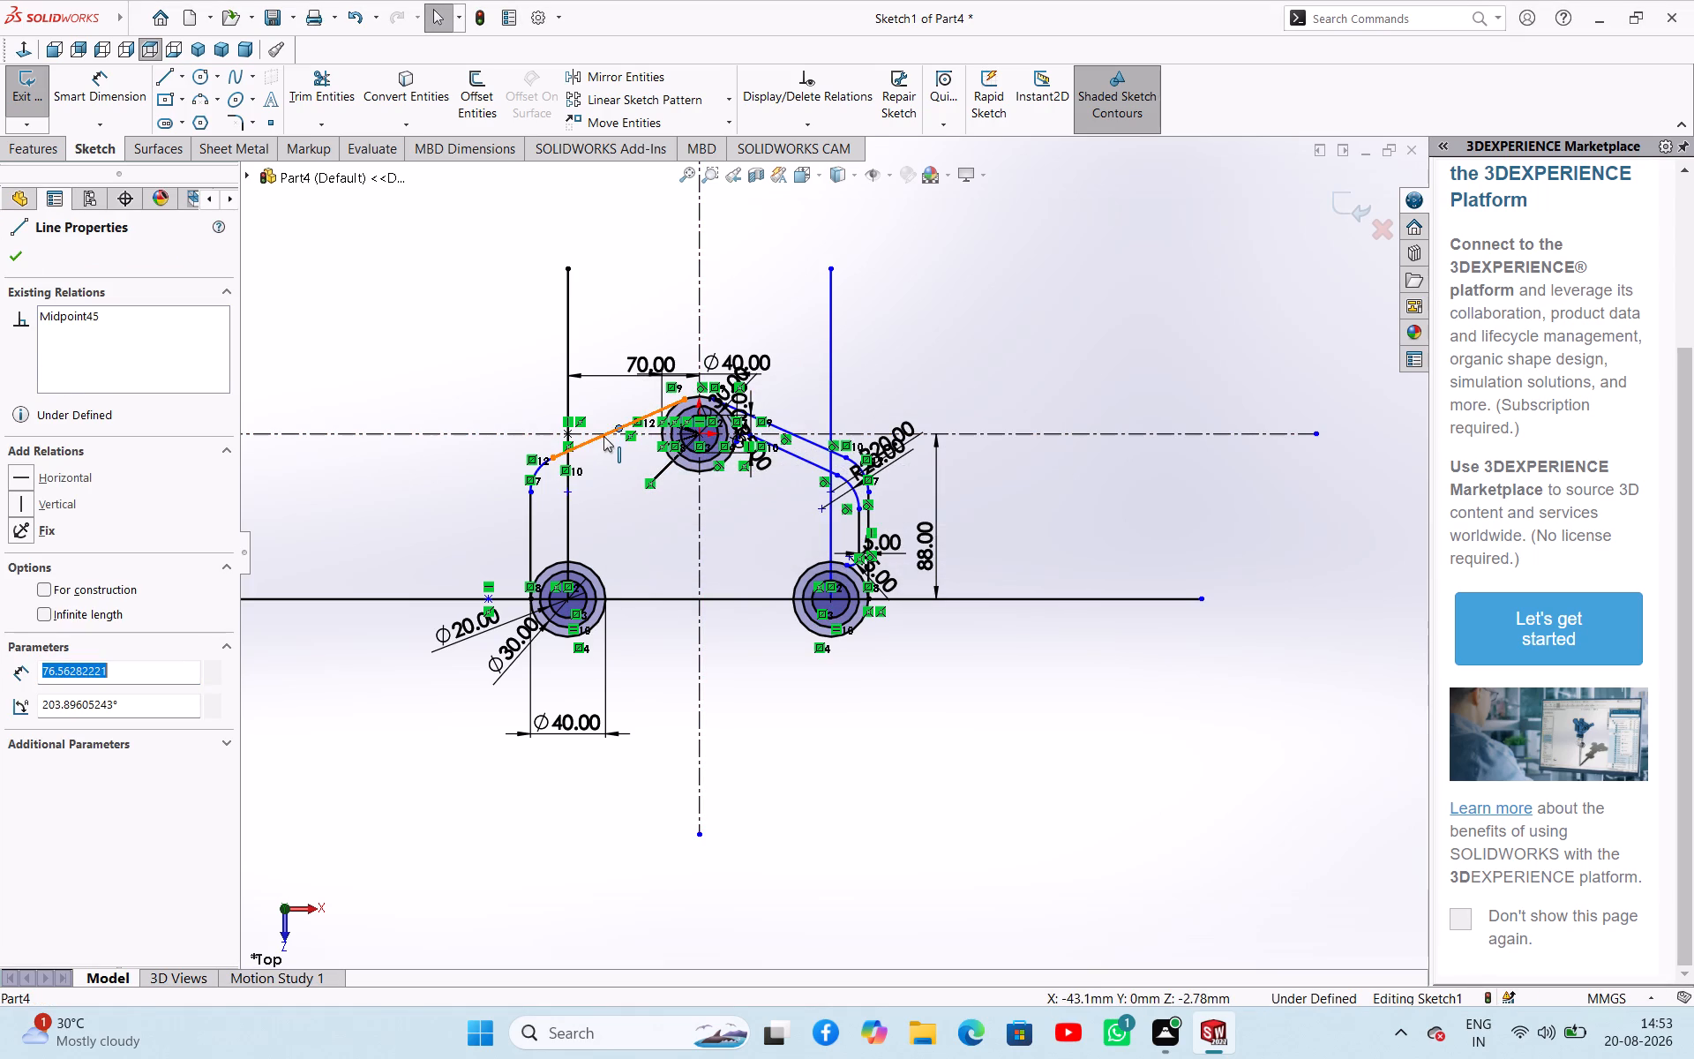
pyautogui.press('Delete')
pyautogui.click(541, 464)
pyautogui.press('Delete')
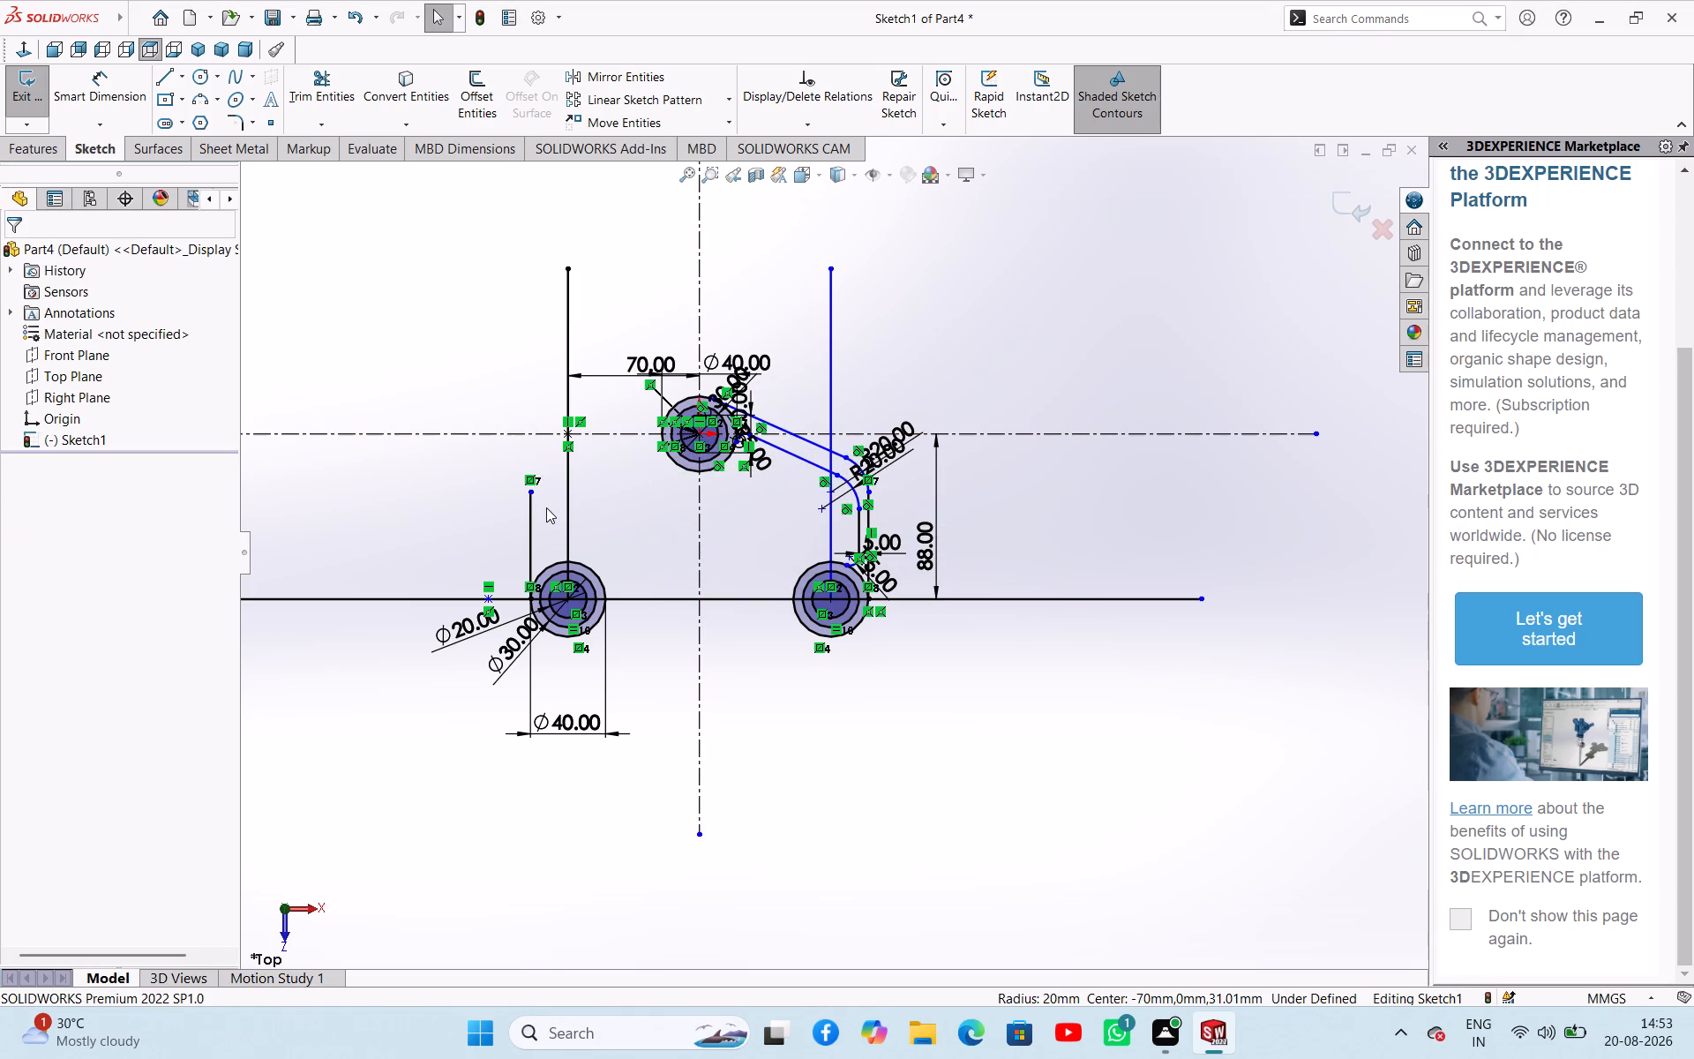
pyautogui.click(530, 503)
pyautogui.press('Delete')
pyautogui.click(655, 533)
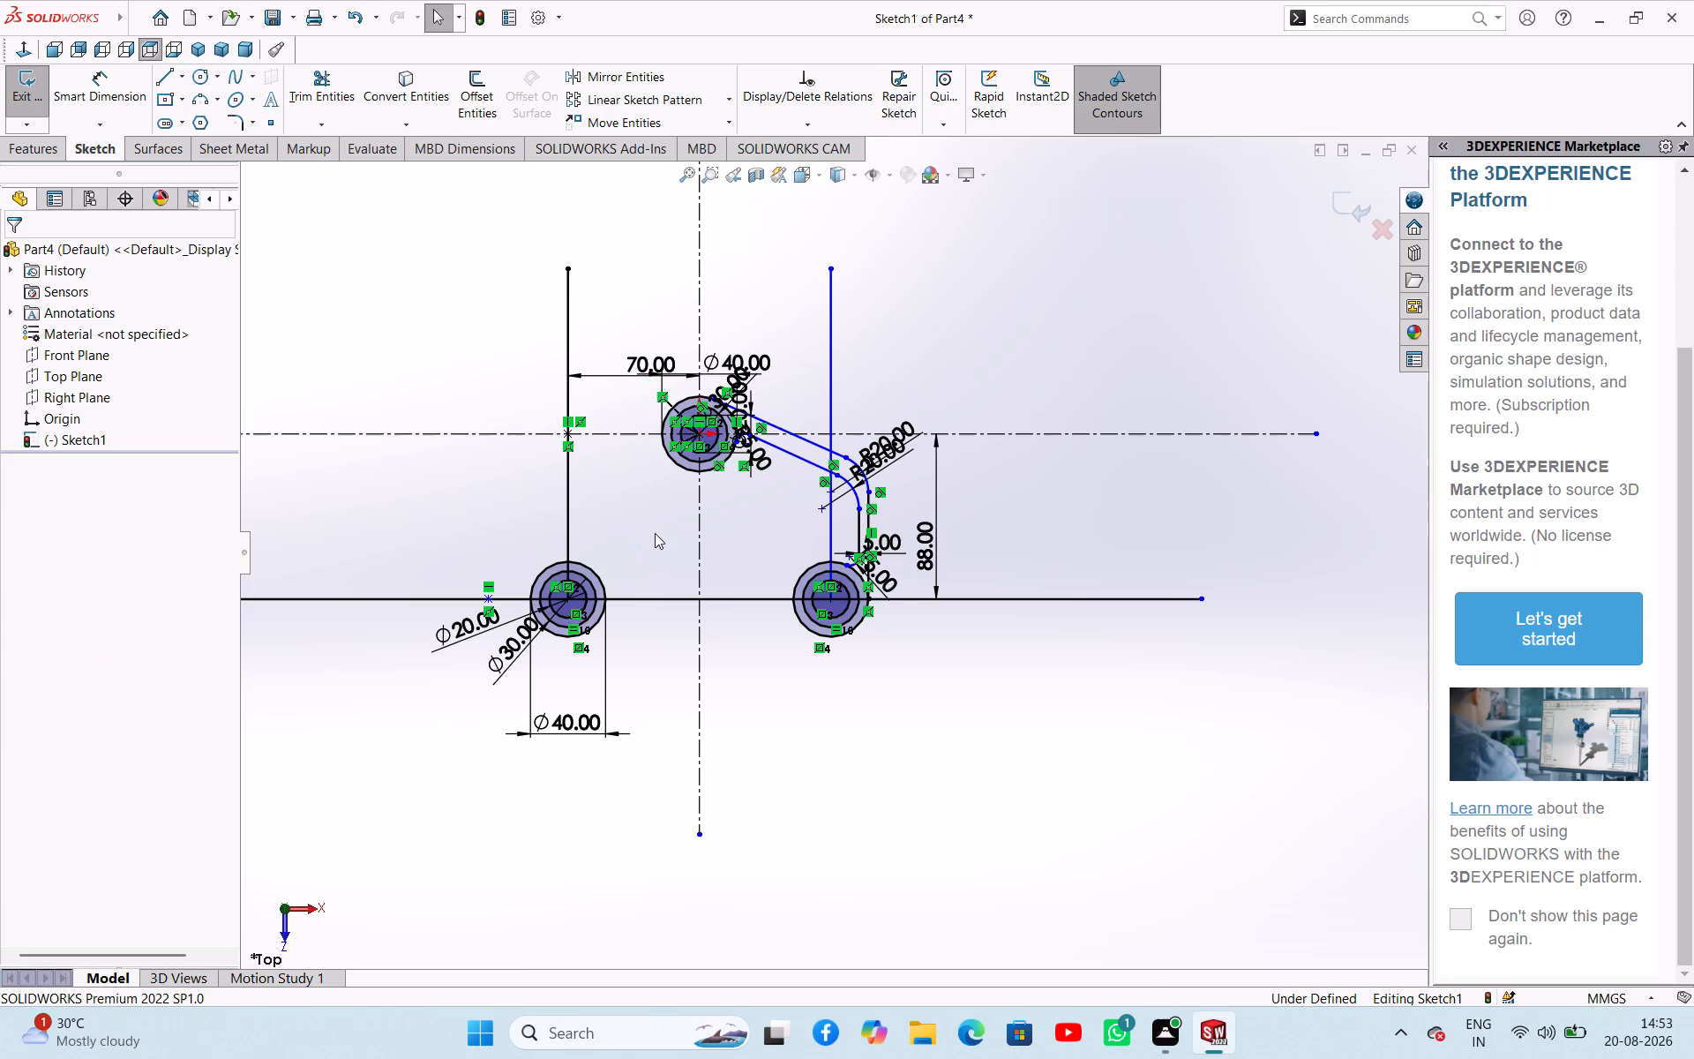
# Mirror the right side's inner and outer slanted lines, R20 arcs, vertical lines and both 5 mm arcs about the vertical centerline.
pyautogui.scroll(-8, 706, 437)
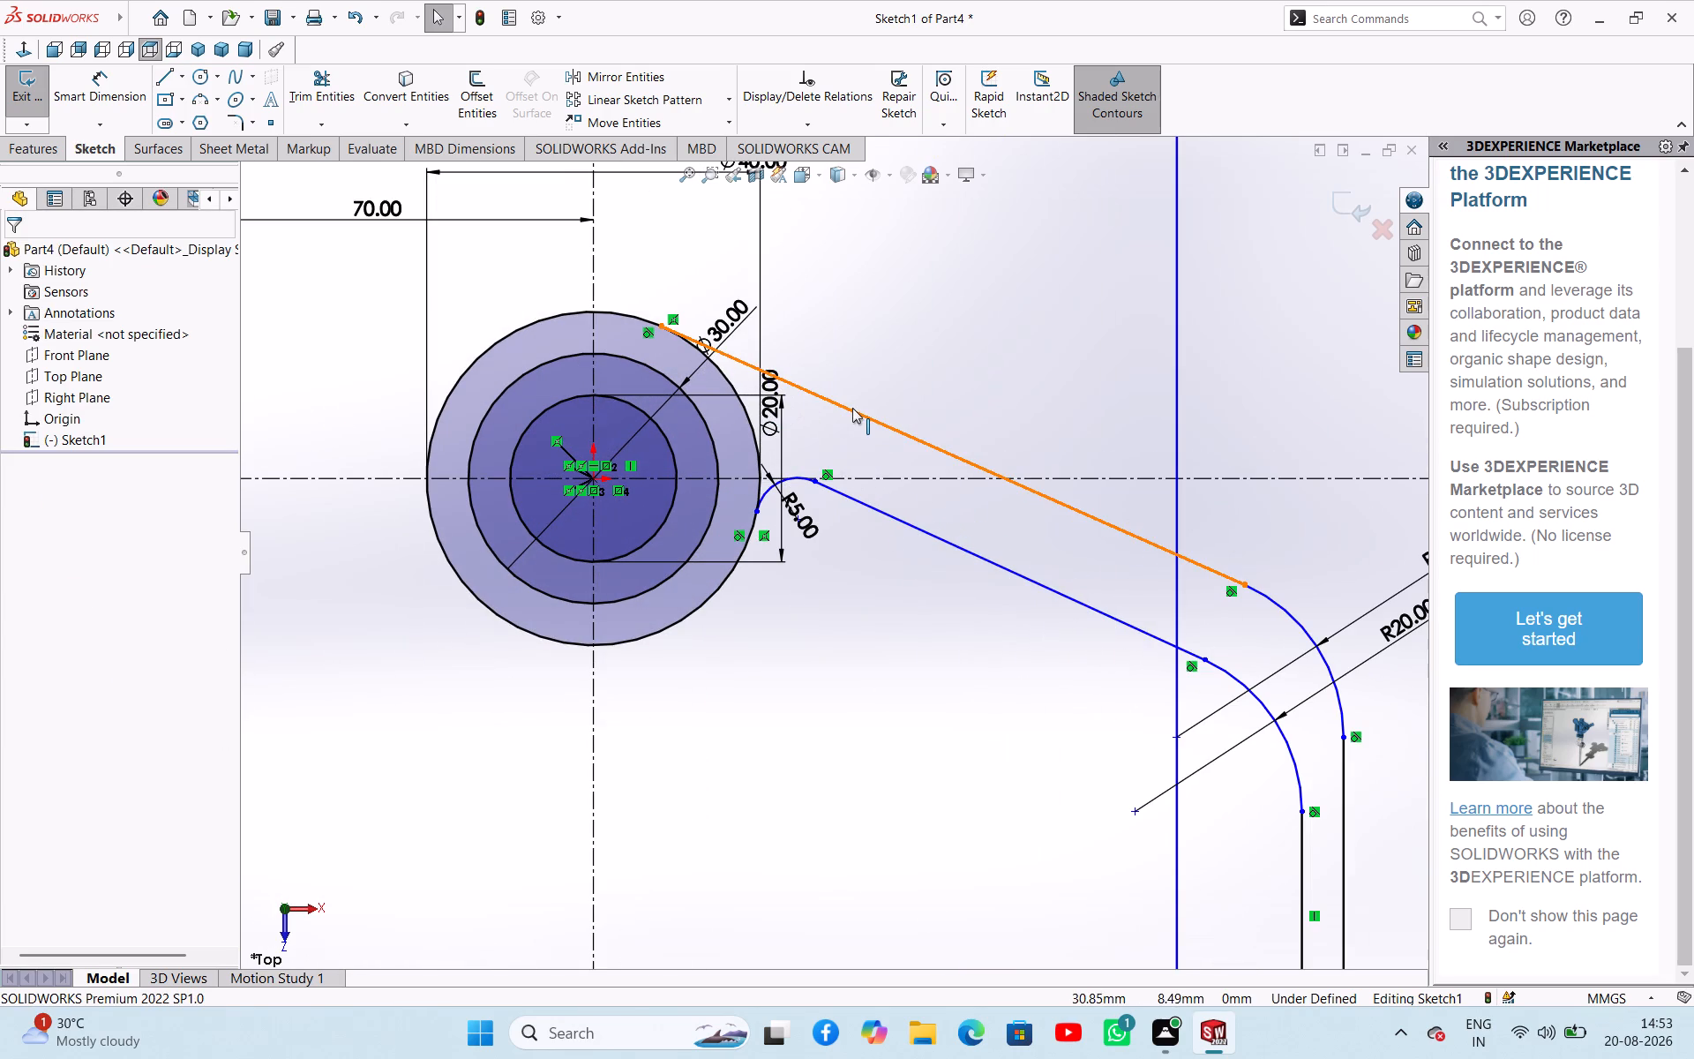
pyautogui.click(852, 408)
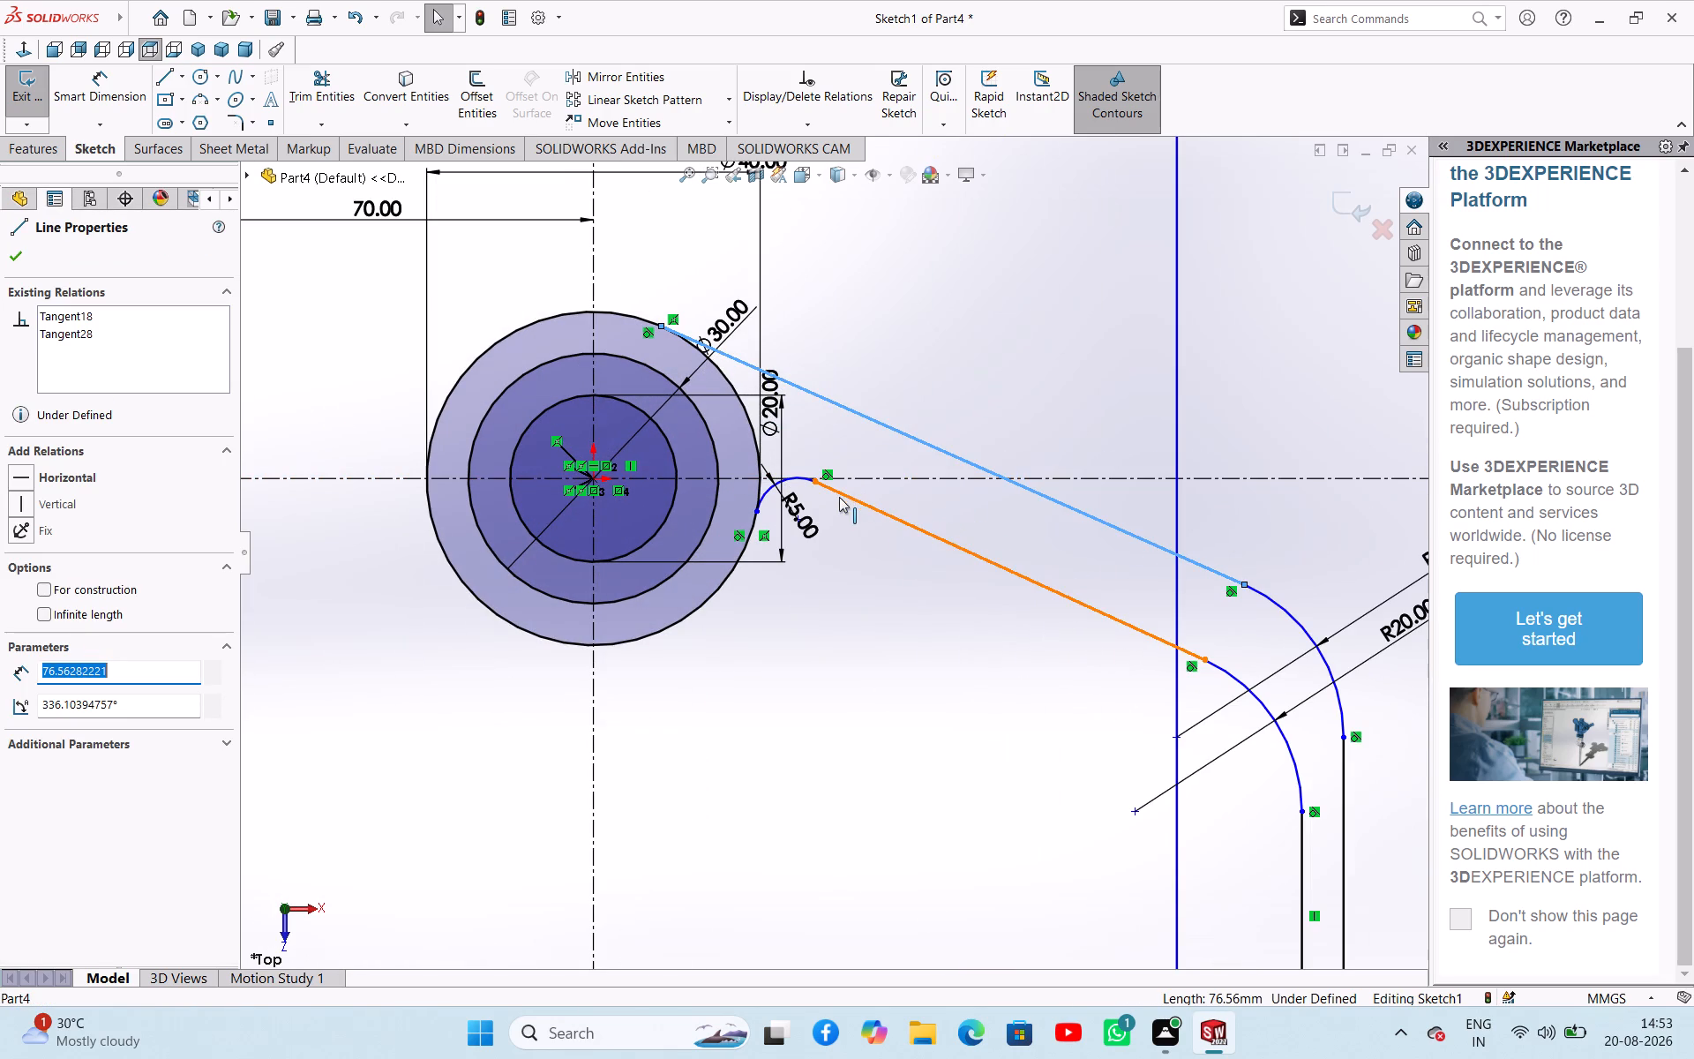
pyautogui.keyDown('ctrl'); pyautogui.click(805, 477); pyautogui.keyUp('ctrl')
pyautogui.keyDown('ctrl'); pyautogui.click(851, 500); pyautogui.keyUp('ctrl')
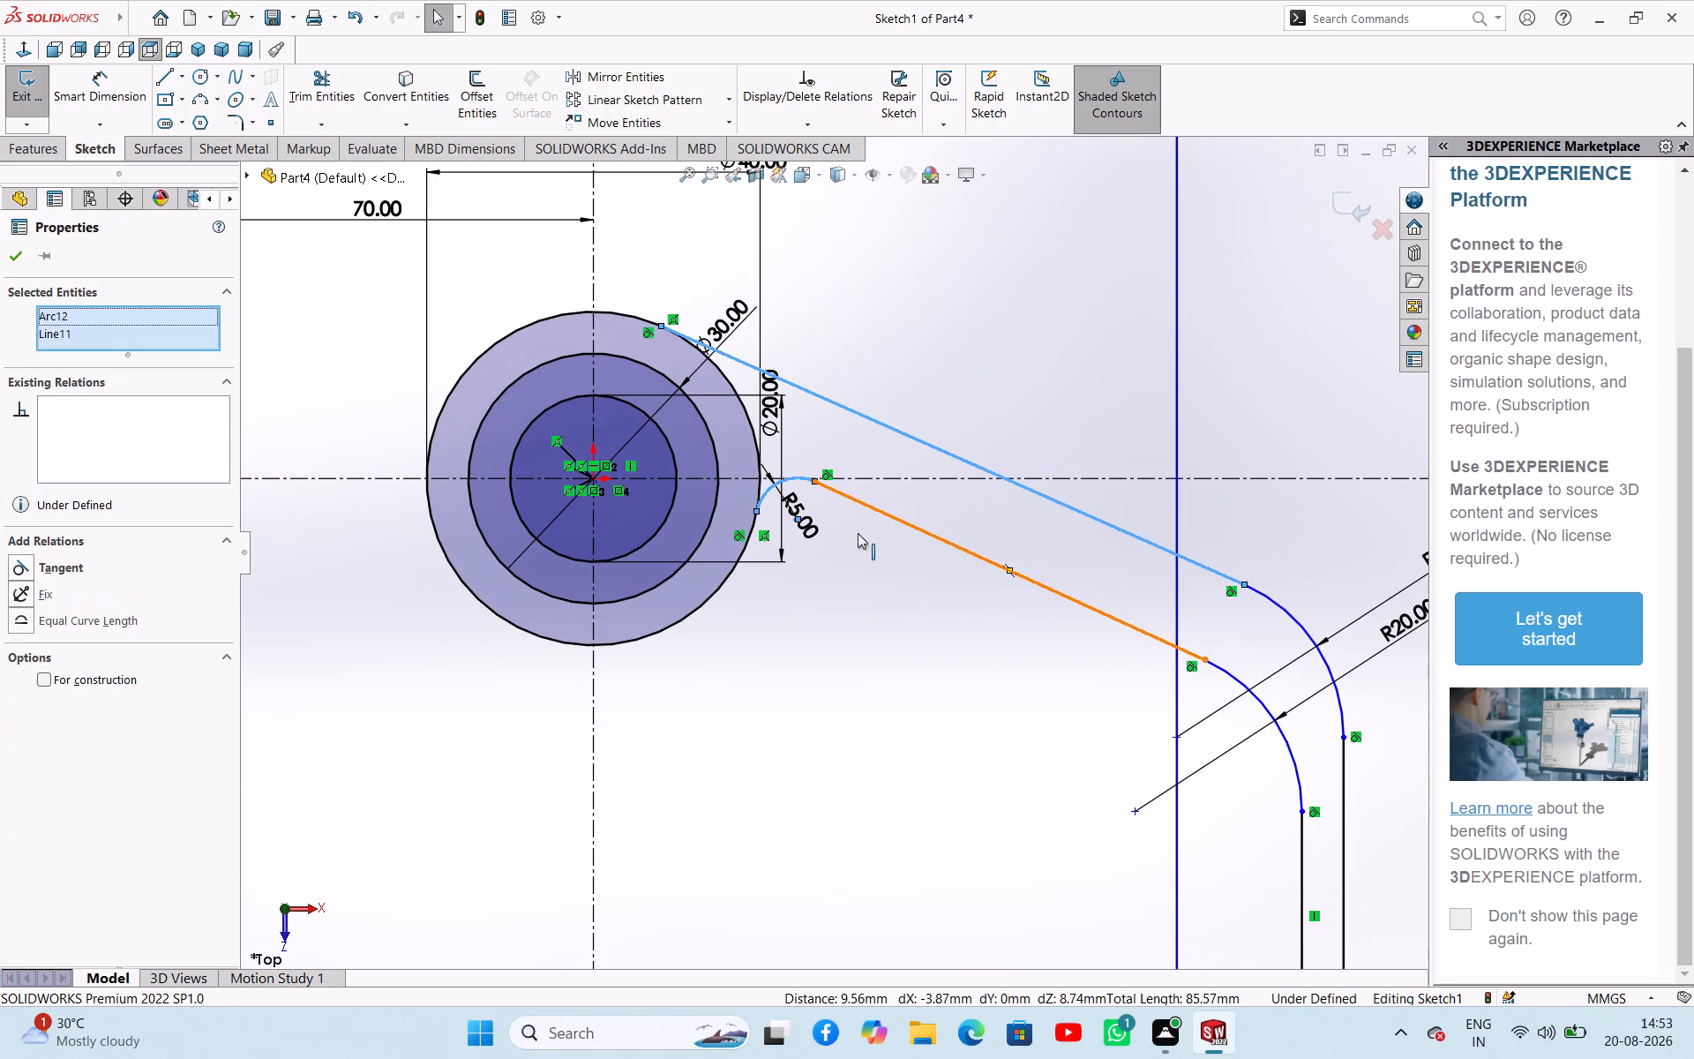
pyautogui.keyDown('ctrl'); pyautogui.scroll(5, 871, 563); pyautogui.keyUp('ctrl')
pyautogui.keyDown('ctrl'); pyautogui.scroll(-2, 976, 631); pyautogui.keyUp('ctrl')
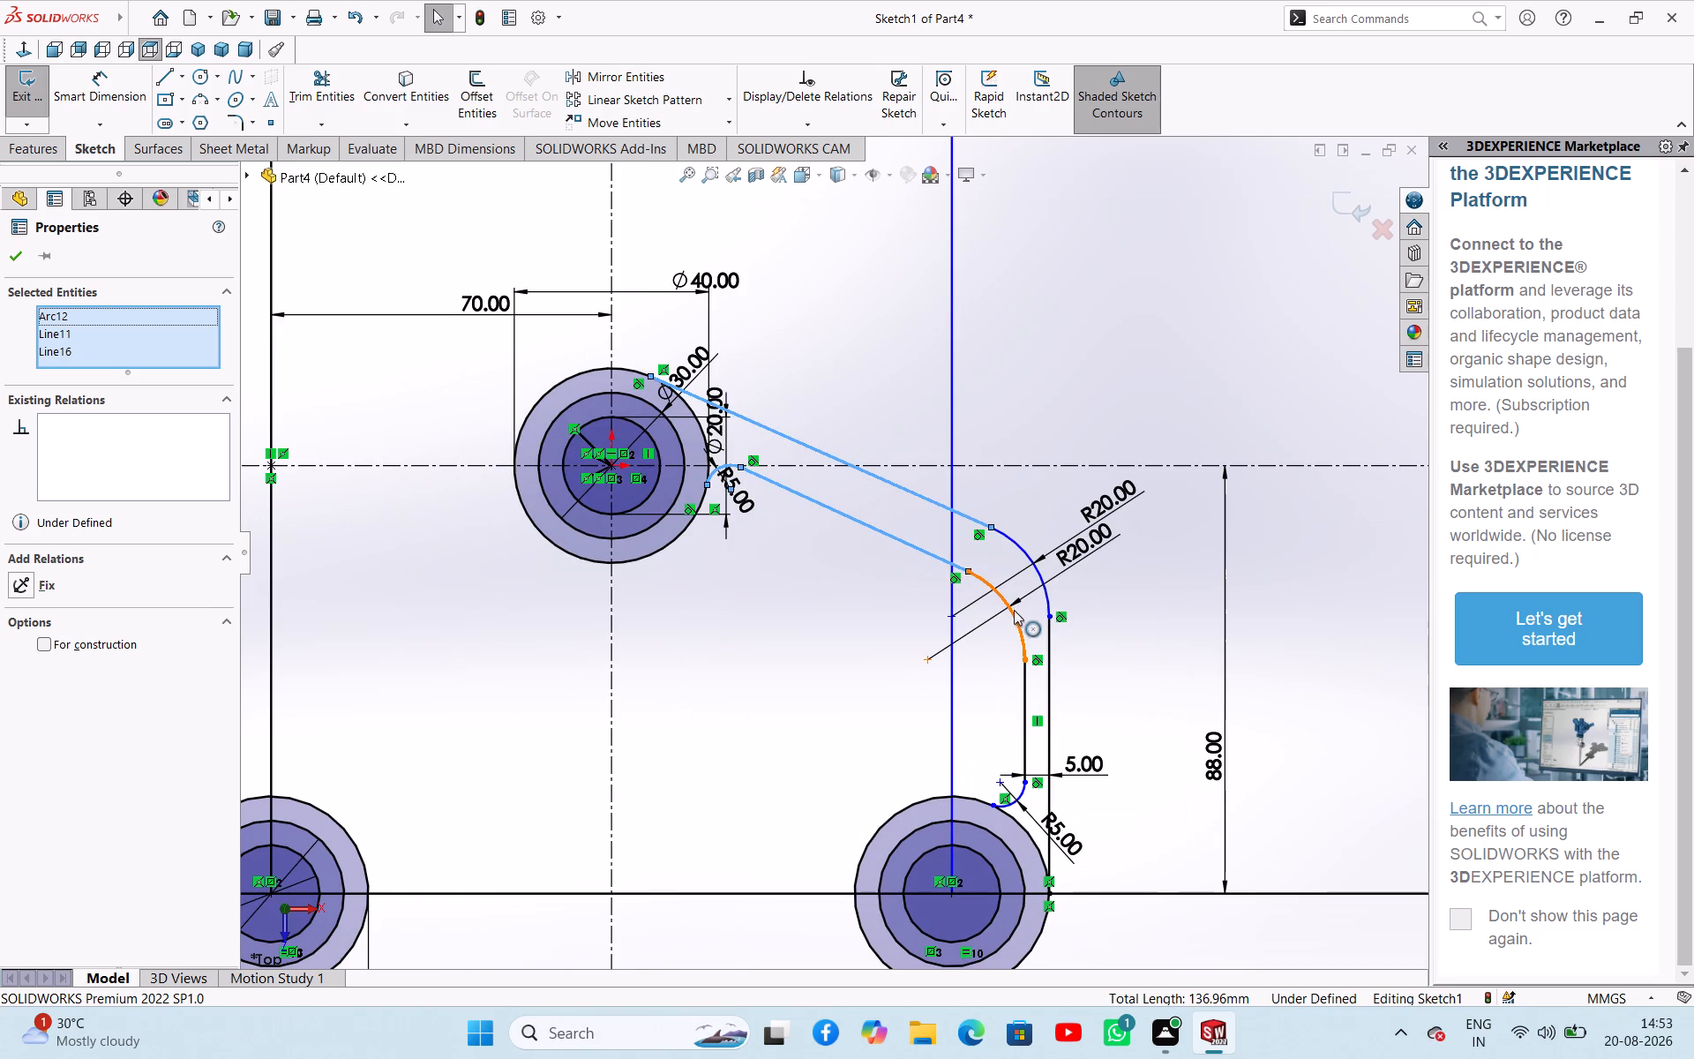
pyautogui.keyDown('ctrl'); pyautogui.click(1014, 612); pyautogui.keyUp('ctrl')
pyautogui.keyDown('ctrl'); pyautogui.click(1048, 592); pyautogui.keyUp('ctrl')
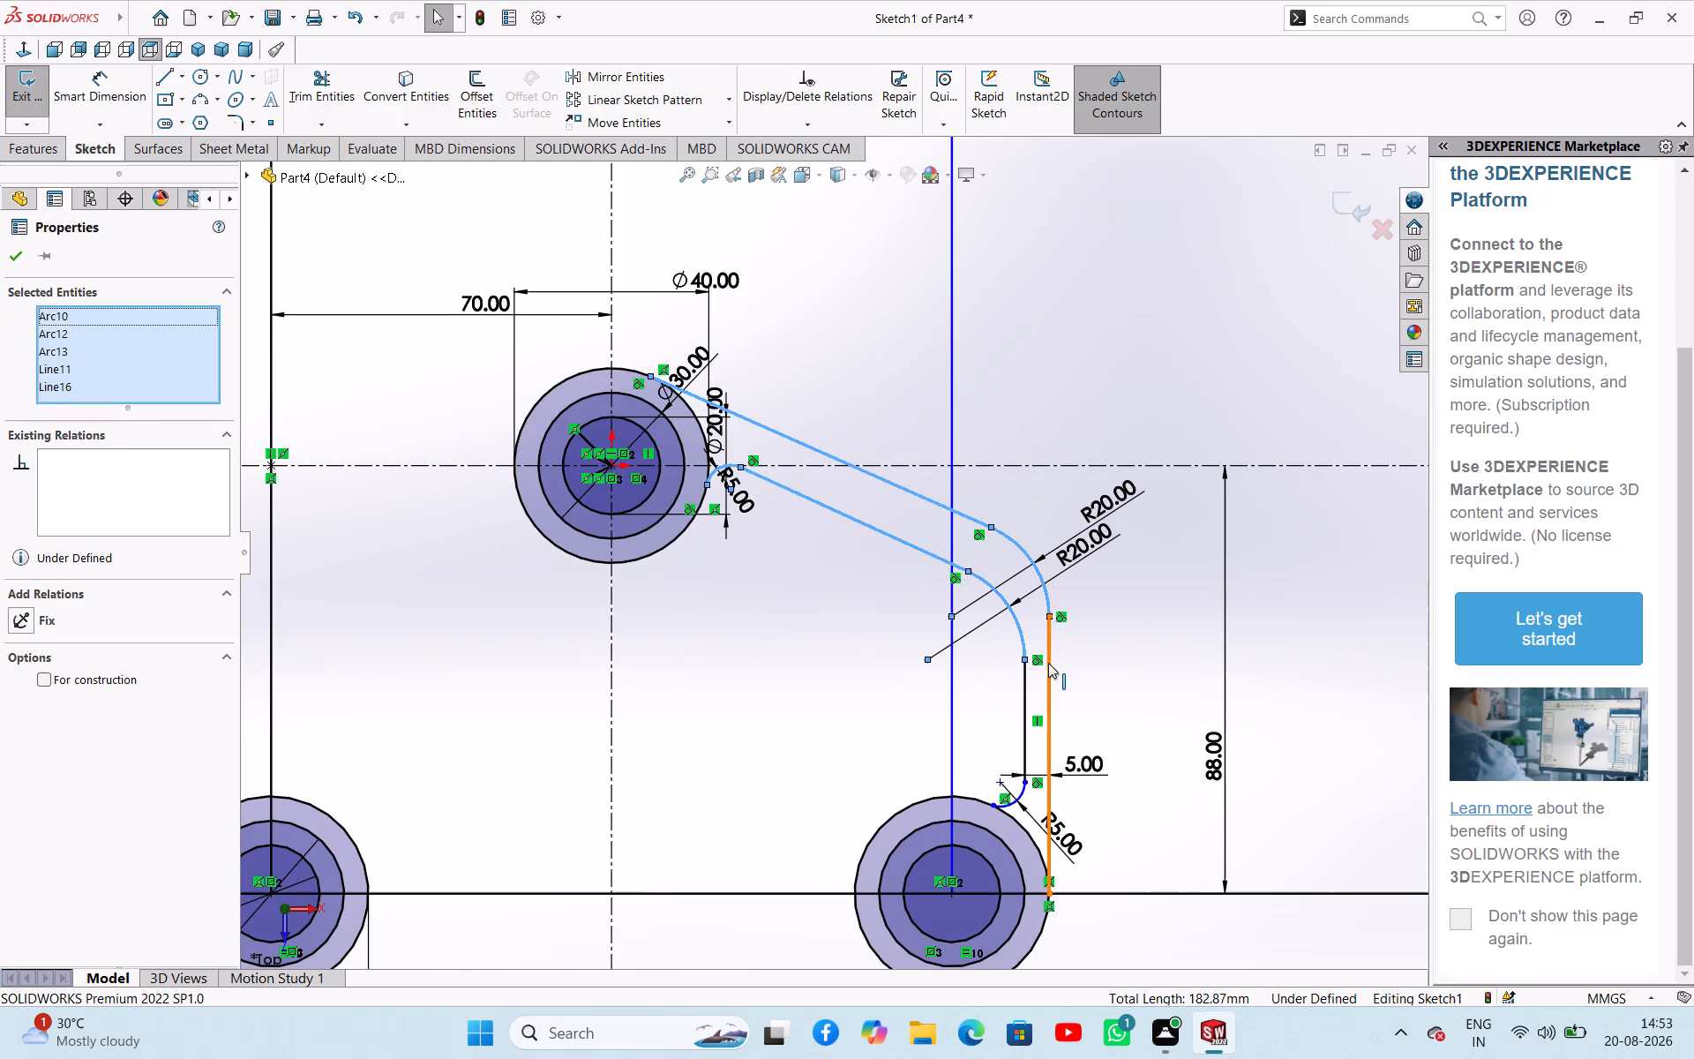
pyautogui.keyDown('ctrl'); pyautogui.click(1048, 663); pyautogui.keyUp('ctrl')
pyautogui.keyDown('ctrl'); pyautogui.click(1024, 674); pyautogui.keyUp('ctrl')
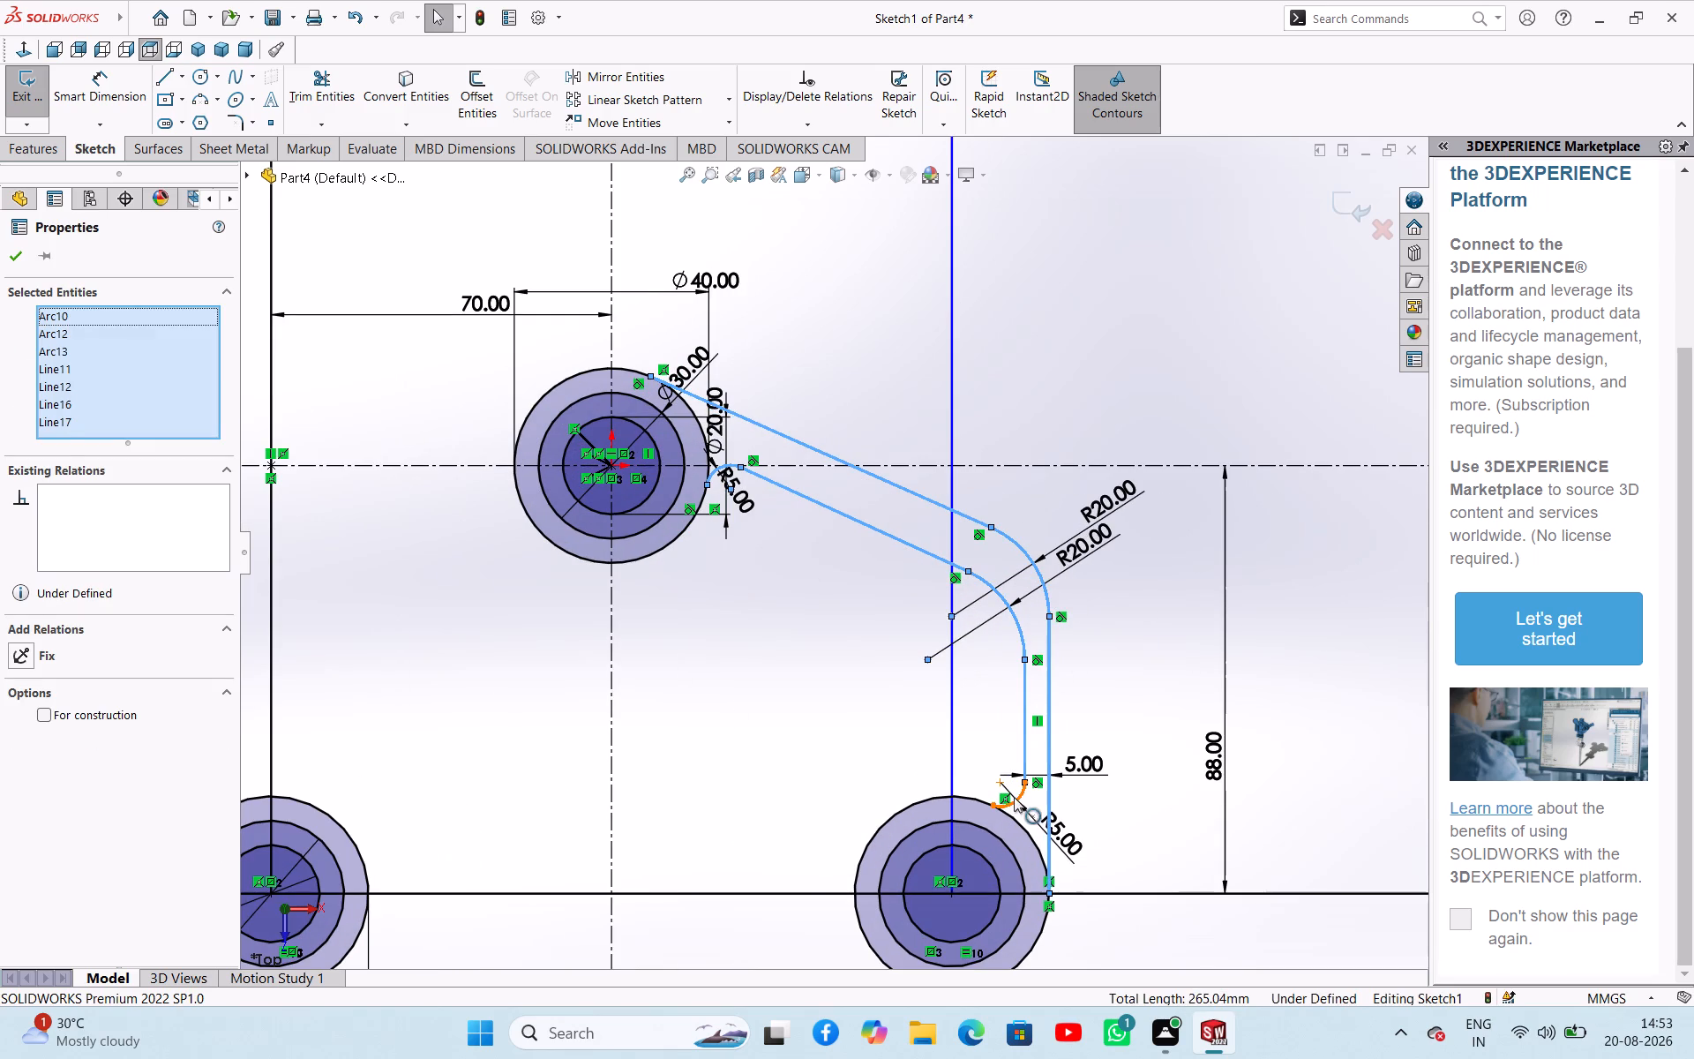
pyautogui.keyDown('ctrl'); pyautogui.click(1014, 797); pyautogui.keyUp('ctrl')
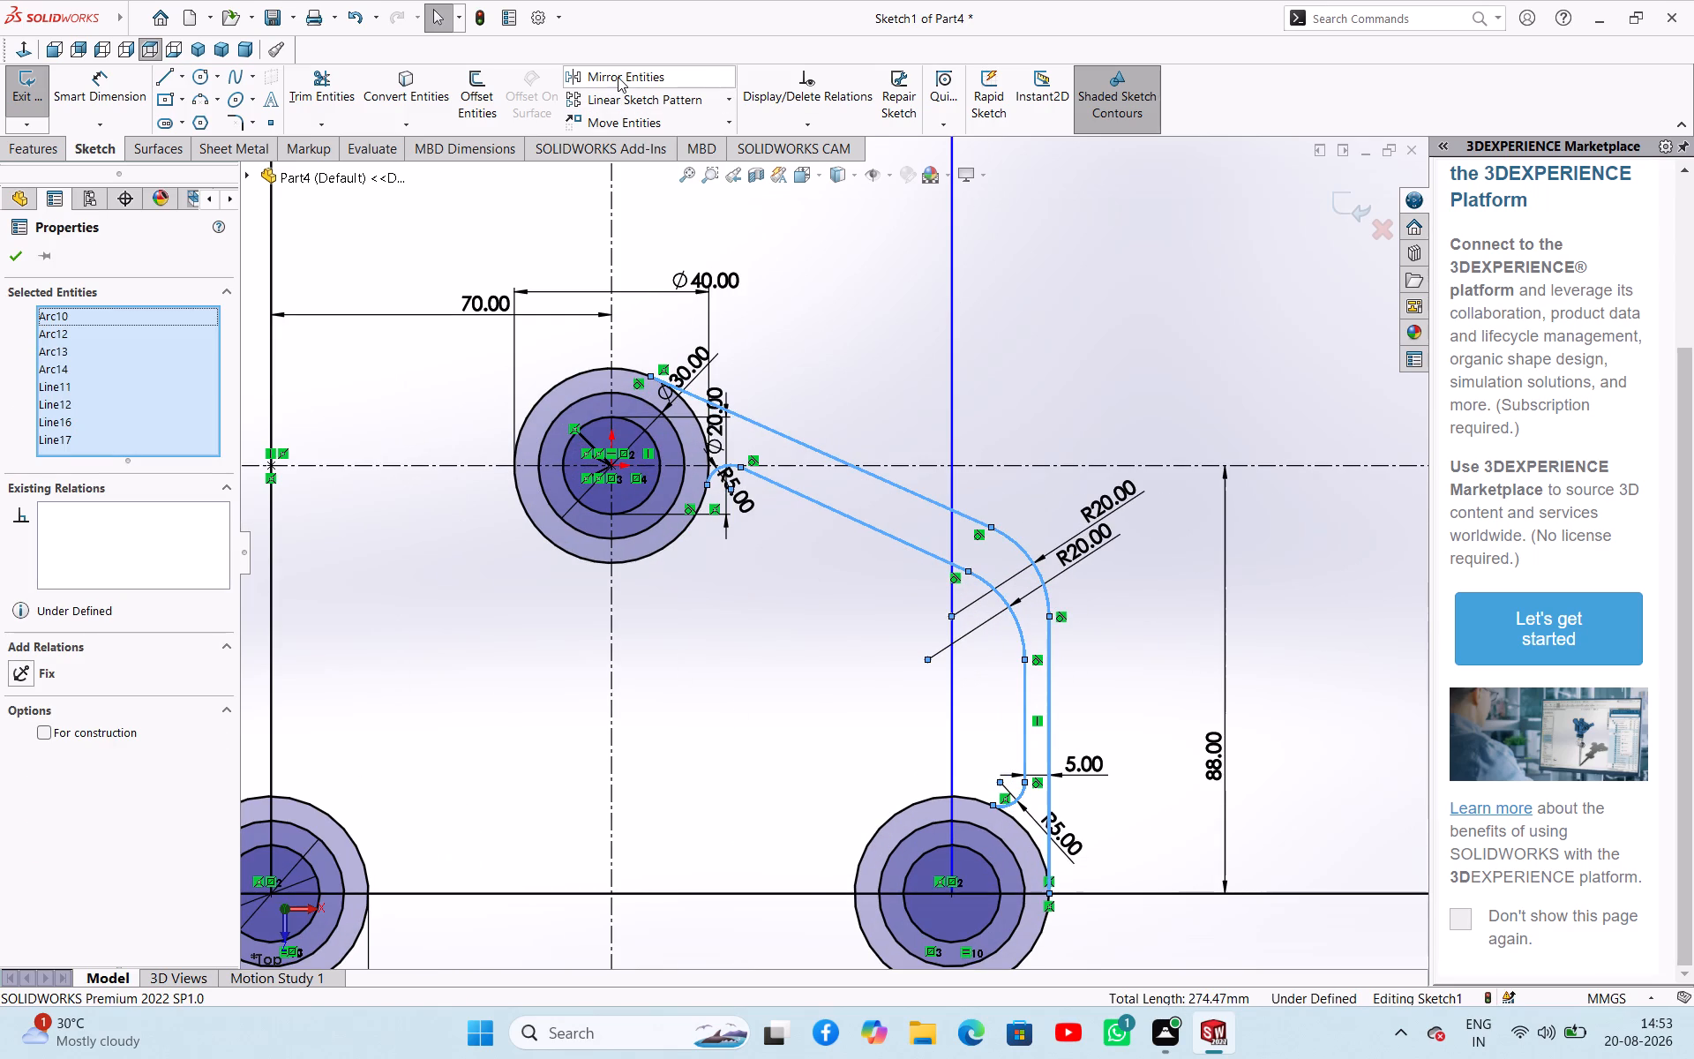
pyautogui.click(618, 77)
pyautogui.moveTo(176, 630); pyautogui.dragTo(185, 632)
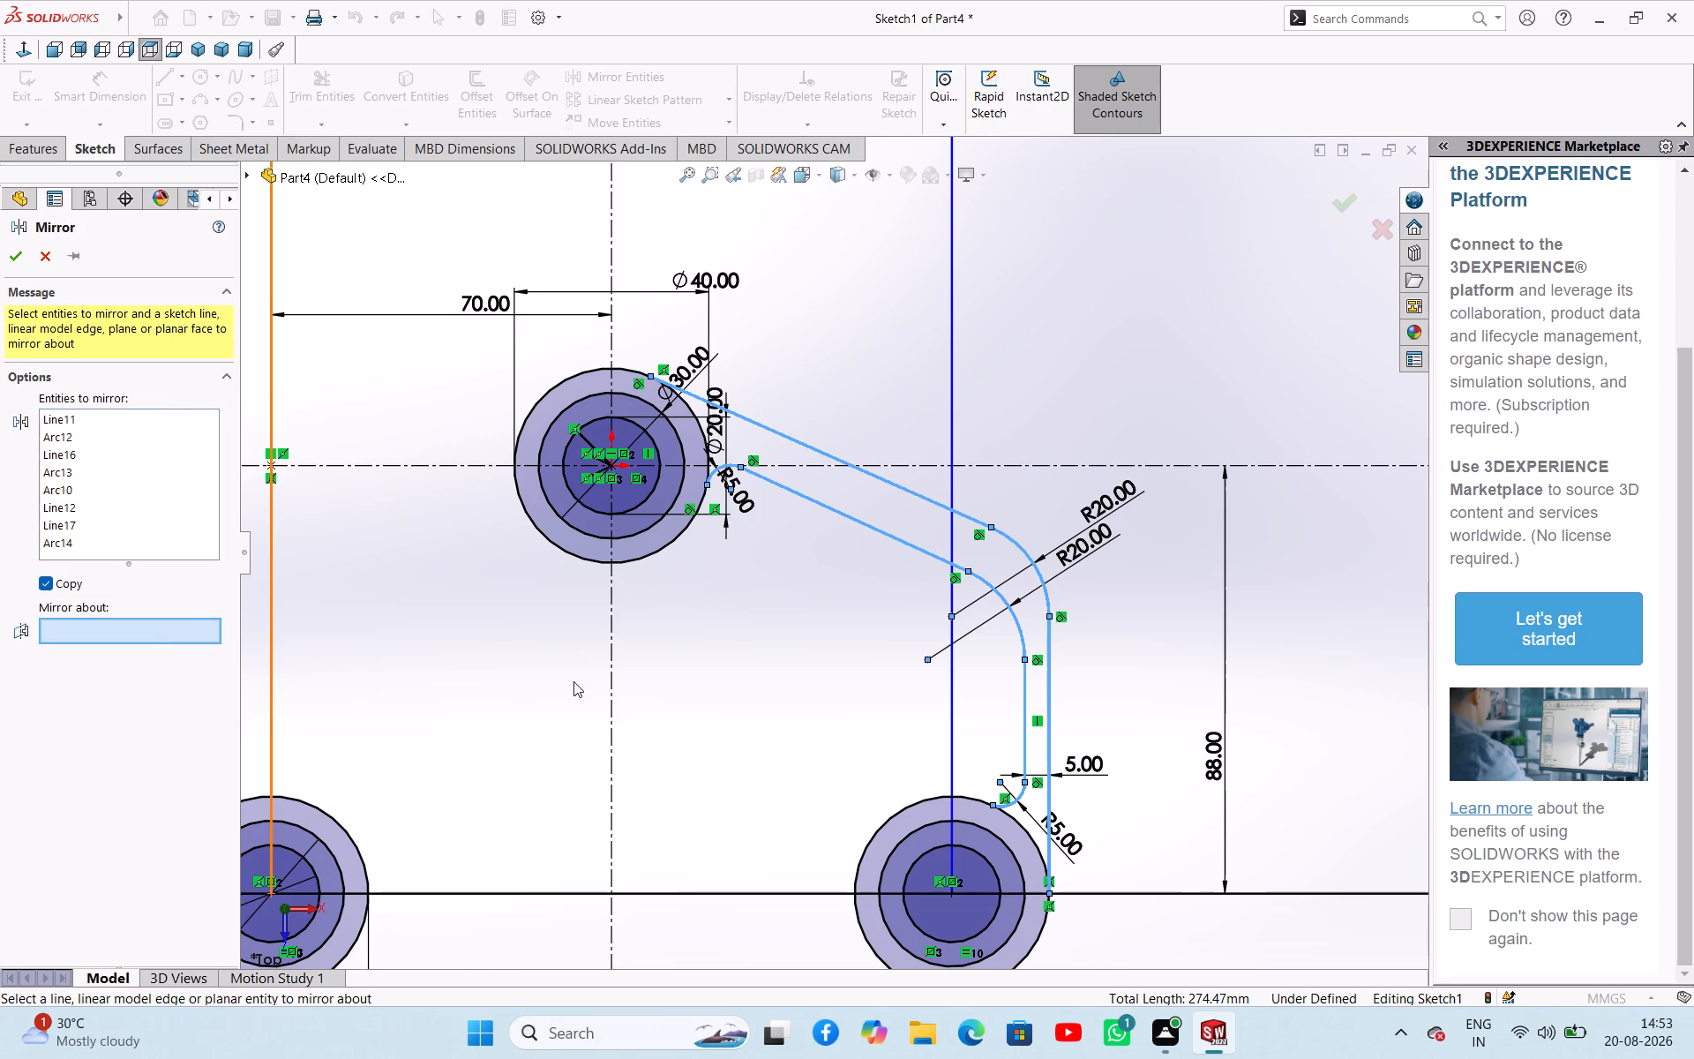
pyautogui.click(610, 703)
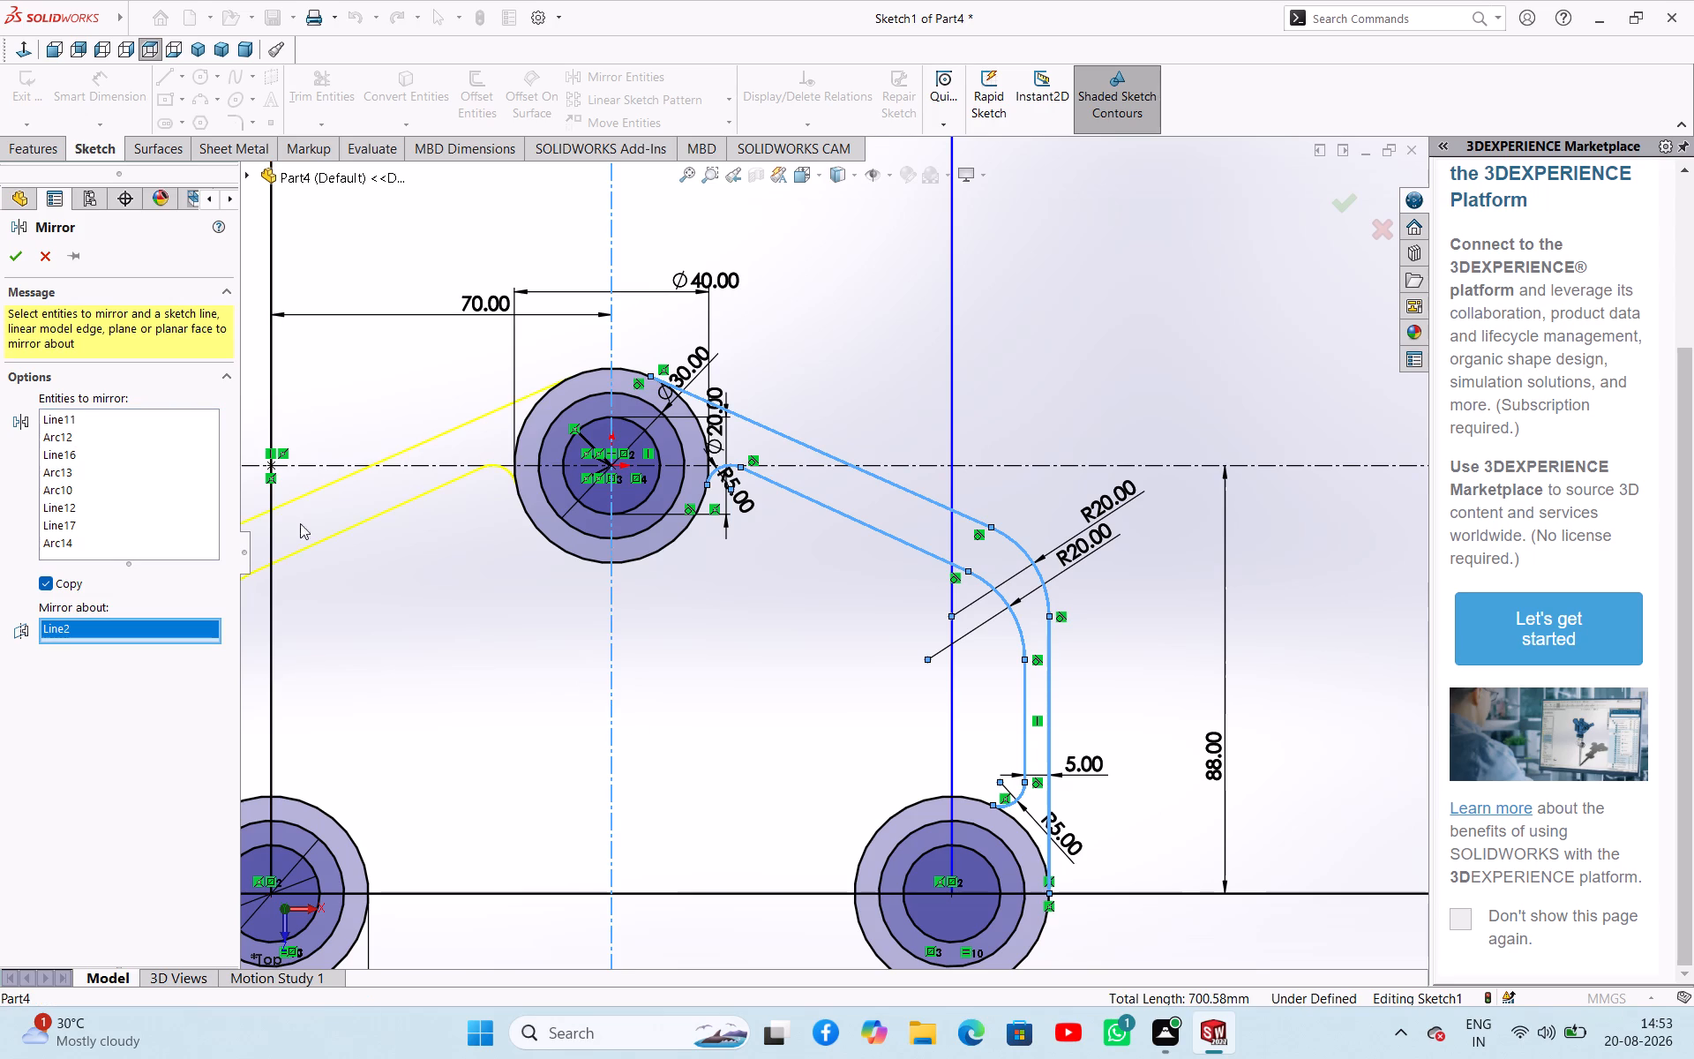
pyautogui.click(16, 251)
pyautogui.moveTo(491, 672); pyautogui.dragTo(498, 671)
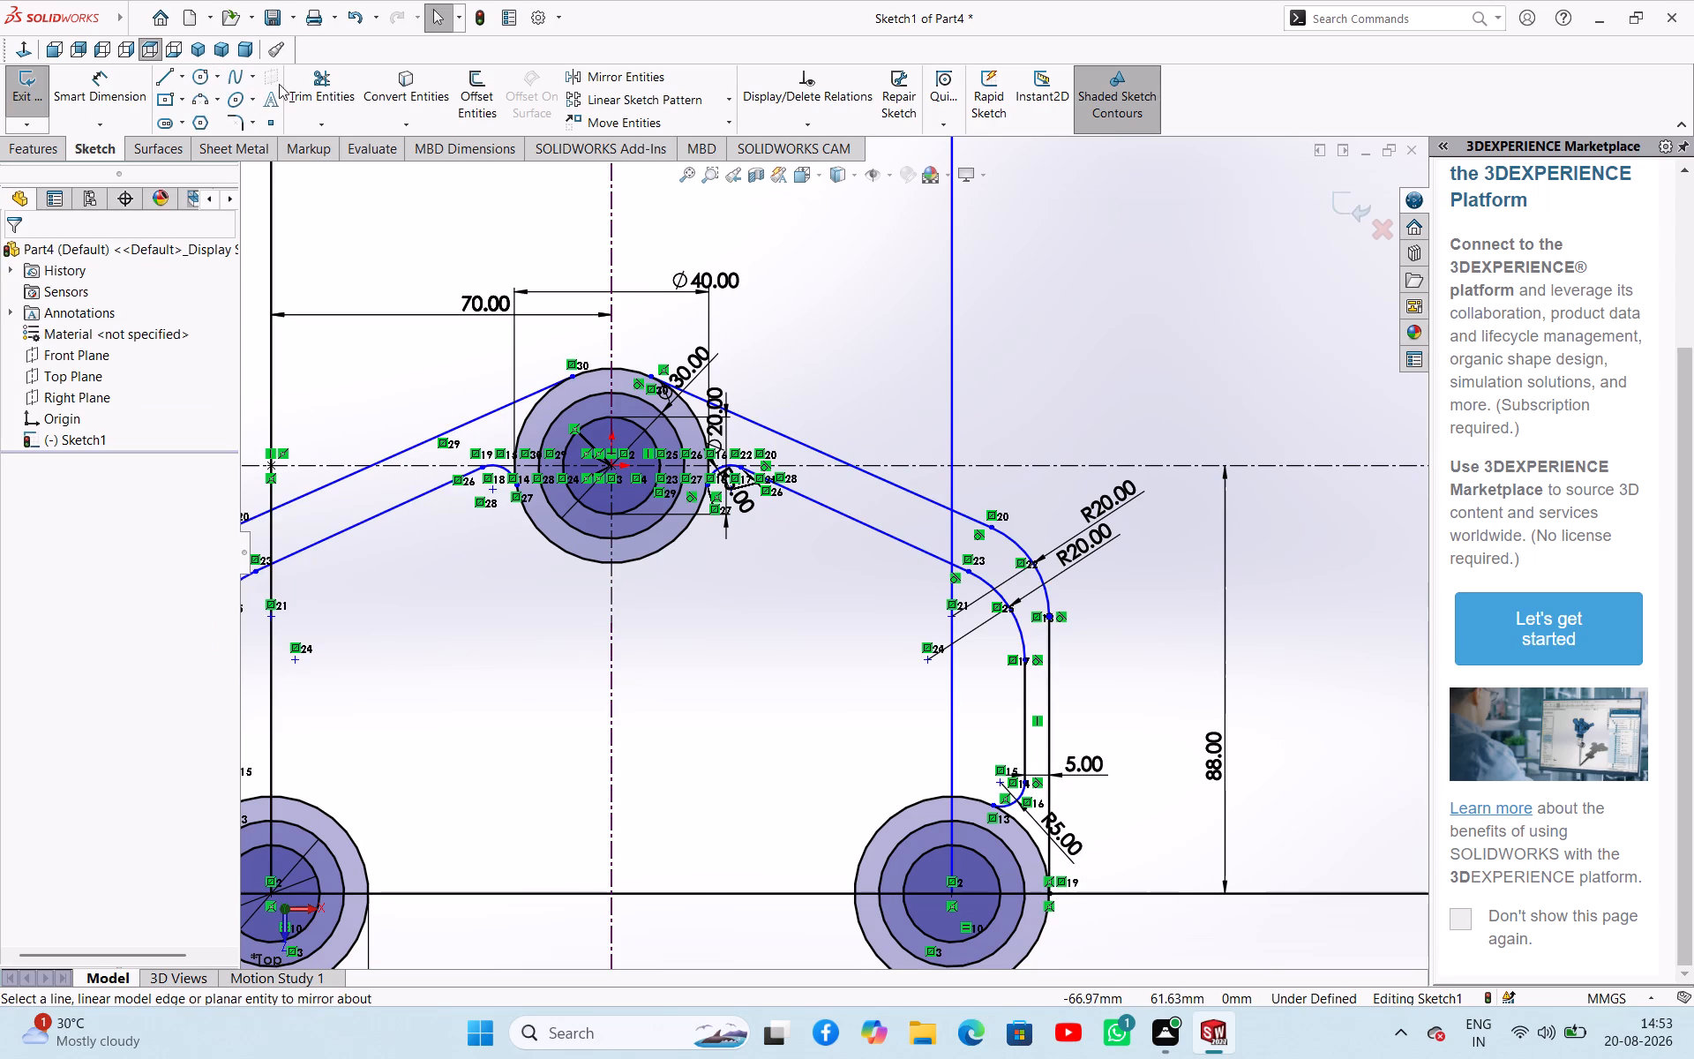
# Trim the top boss's 40 mm circle on both sides between the outer slanted lines and the 5 mm arcs.
pyautogui.click(293, 90)
pyautogui.moveTo(506, 424); pyautogui.dragTo(510, 424)
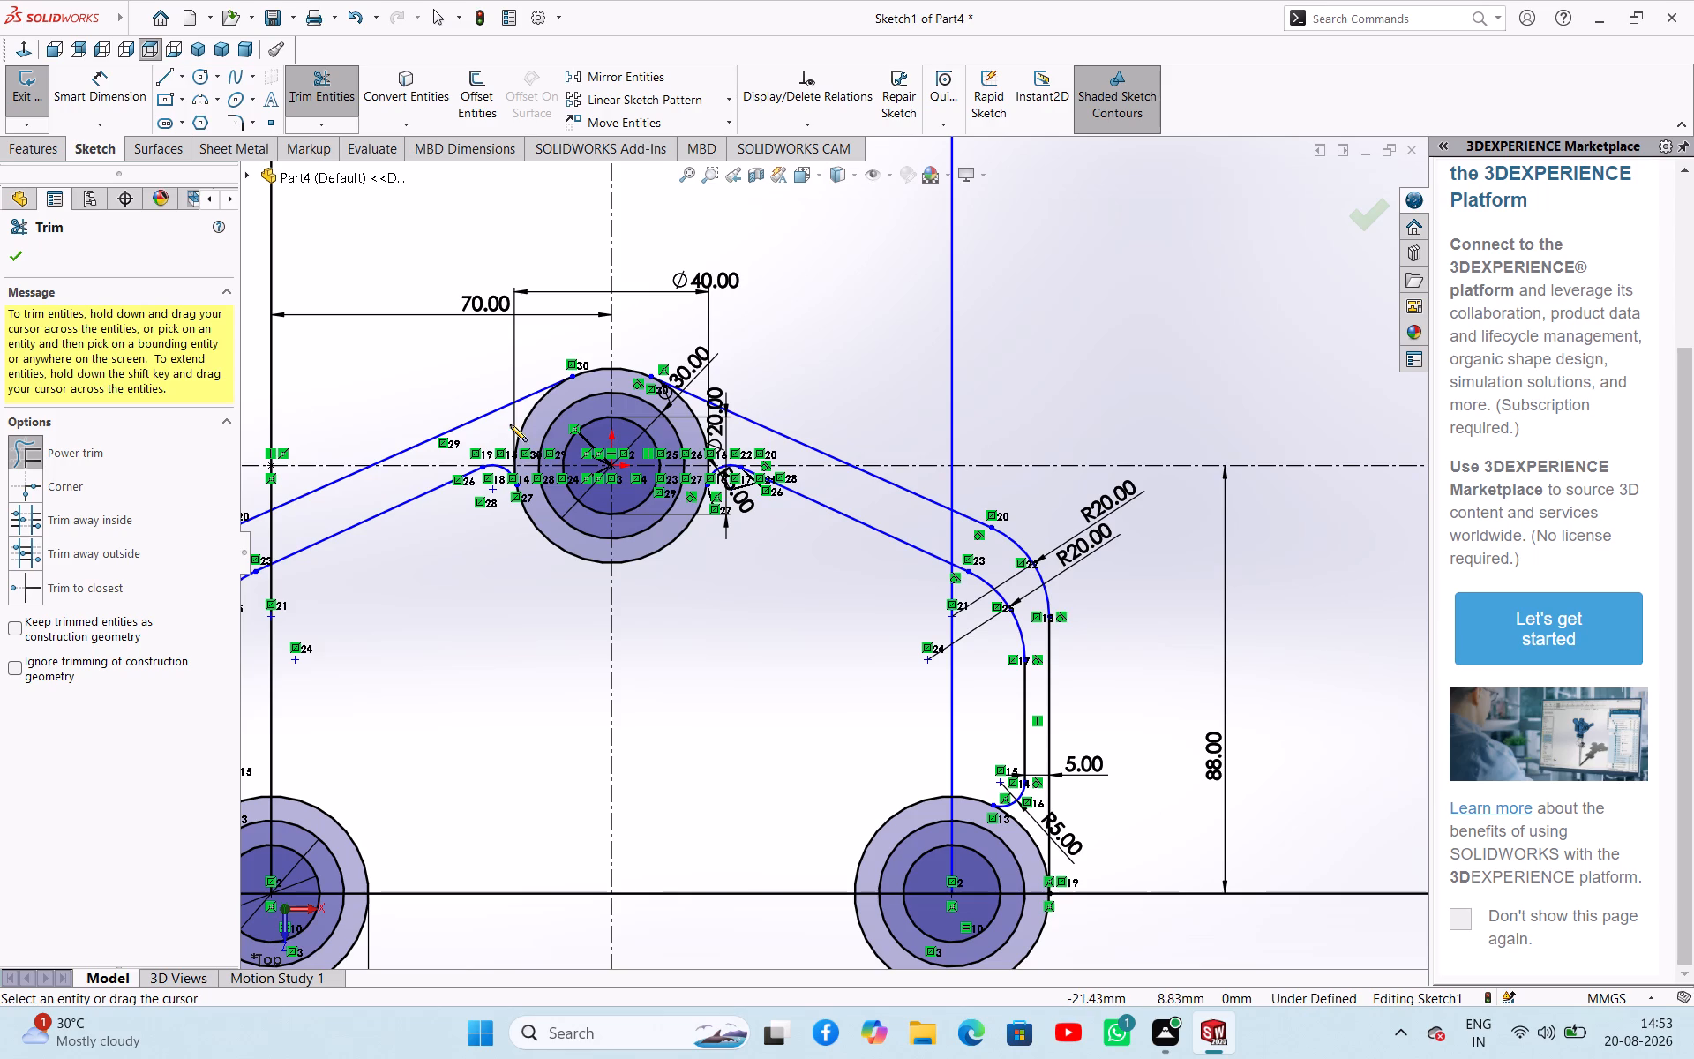
pyautogui.moveTo(510, 424); pyautogui.dragTo(535, 431)
pyautogui.moveTo(693, 433); pyautogui.dragTo(713, 430)
# Trim the 40 mm circles of both lower bosses between the outer vertical lines and the 5 mm arcs.
pyautogui.scroll(2, 681, 519)
pyautogui.scroll(-4, 455, 745)
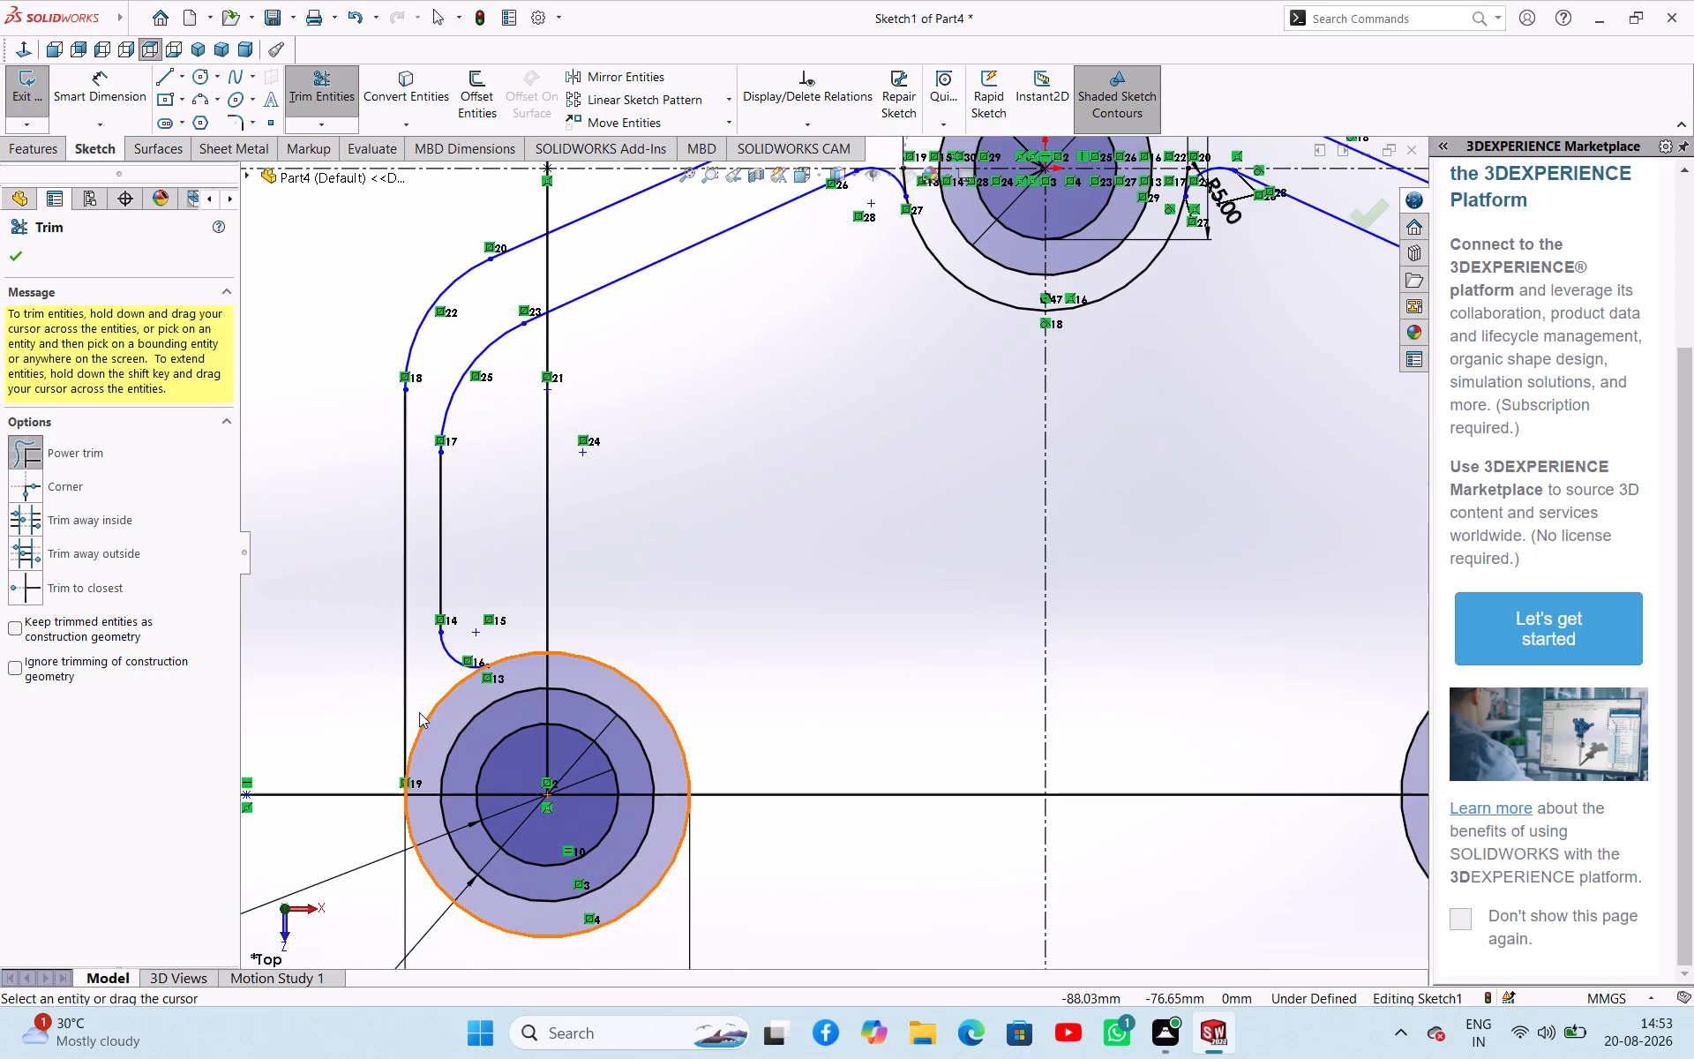
pyautogui.moveTo(431, 683); pyautogui.dragTo(439, 716)
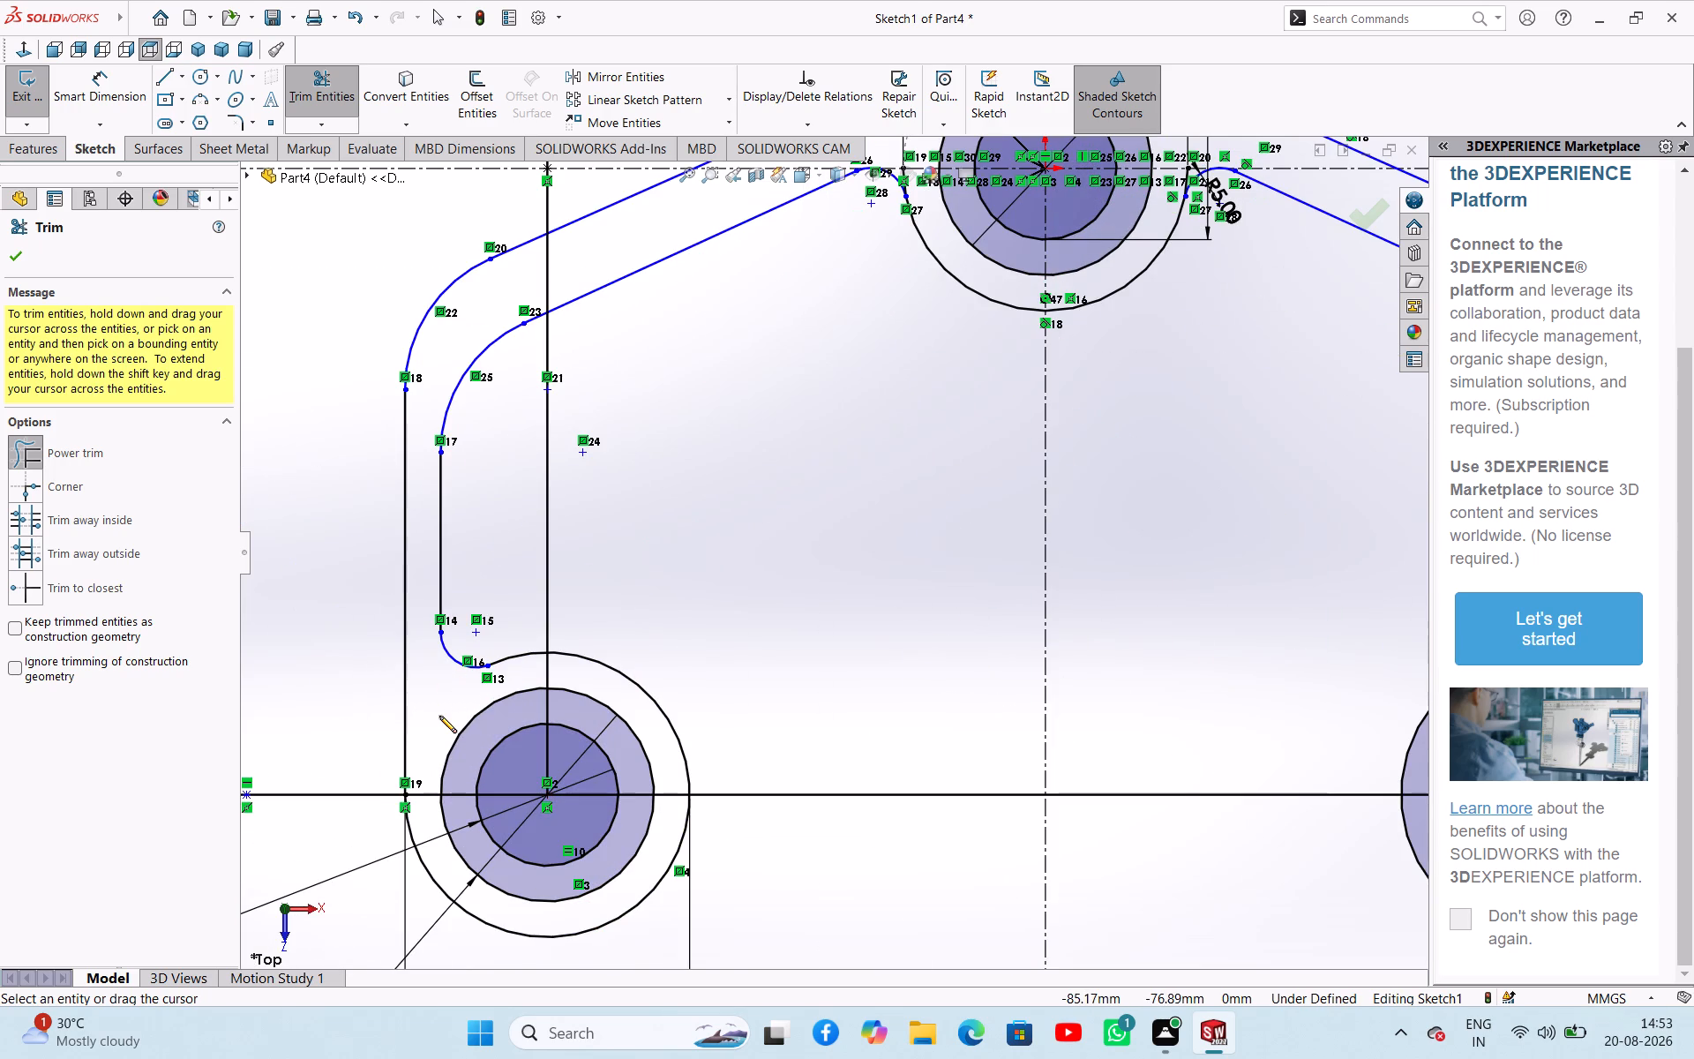
pyautogui.scroll(6, 484, 753)
pyautogui.scroll(-2, 1028, 707)
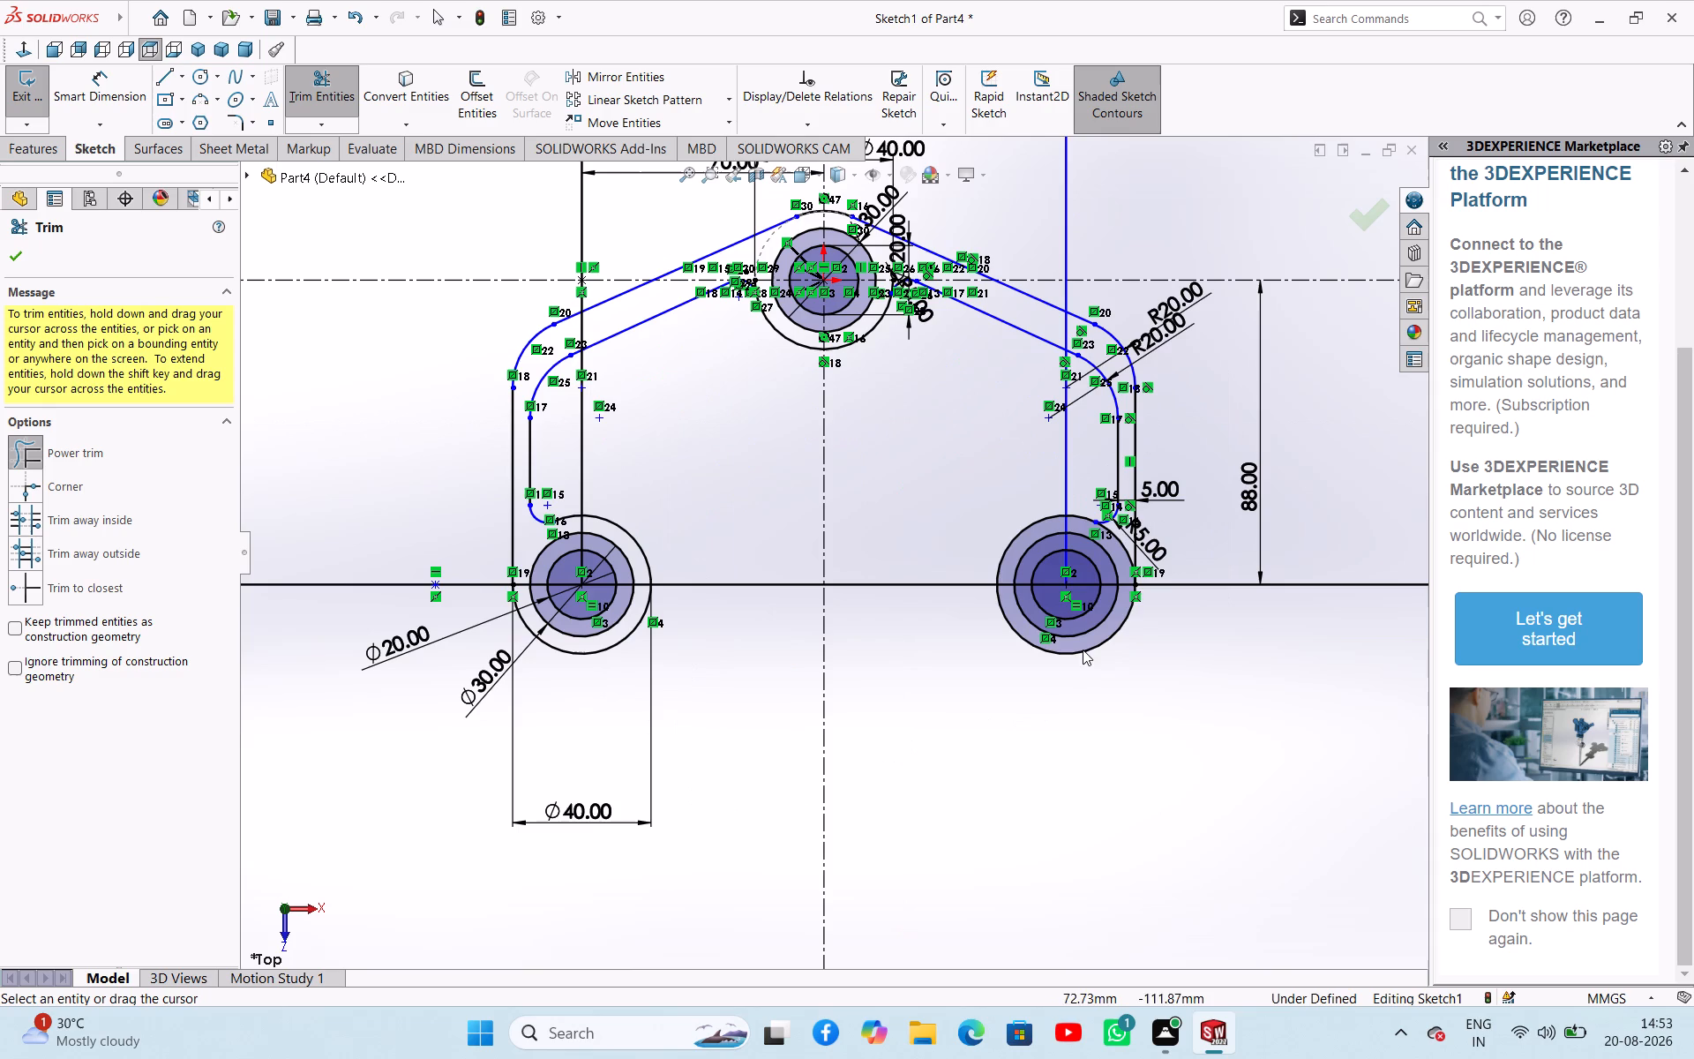
pyautogui.moveTo(1121, 524); pyautogui.dragTo(1113, 542)
pyautogui.moveTo(1113, 543); pyautogui.dragTo(1121, 538)
pyautogui.scroll(3, 1160, 545)
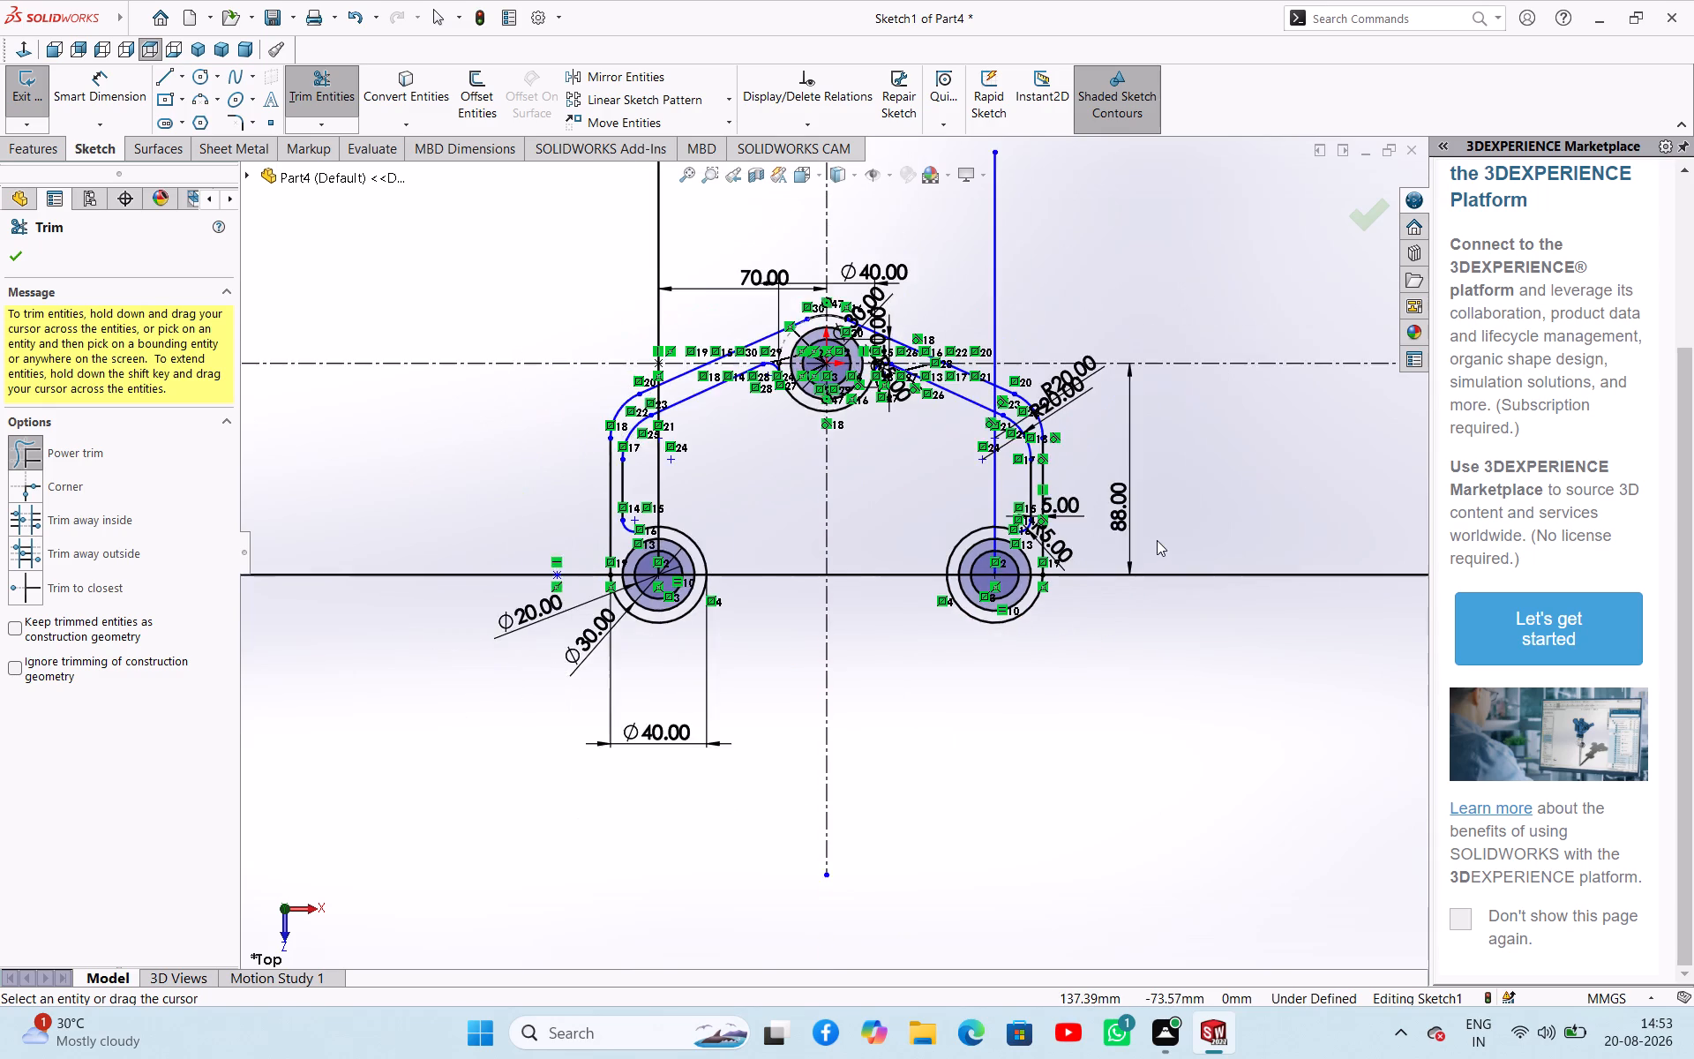
pyautogui.scroll(-4, 1109, 540)
pyautogui.scroll(-4, 818, 547)
pyautogui.scroll(4, 816, 552)
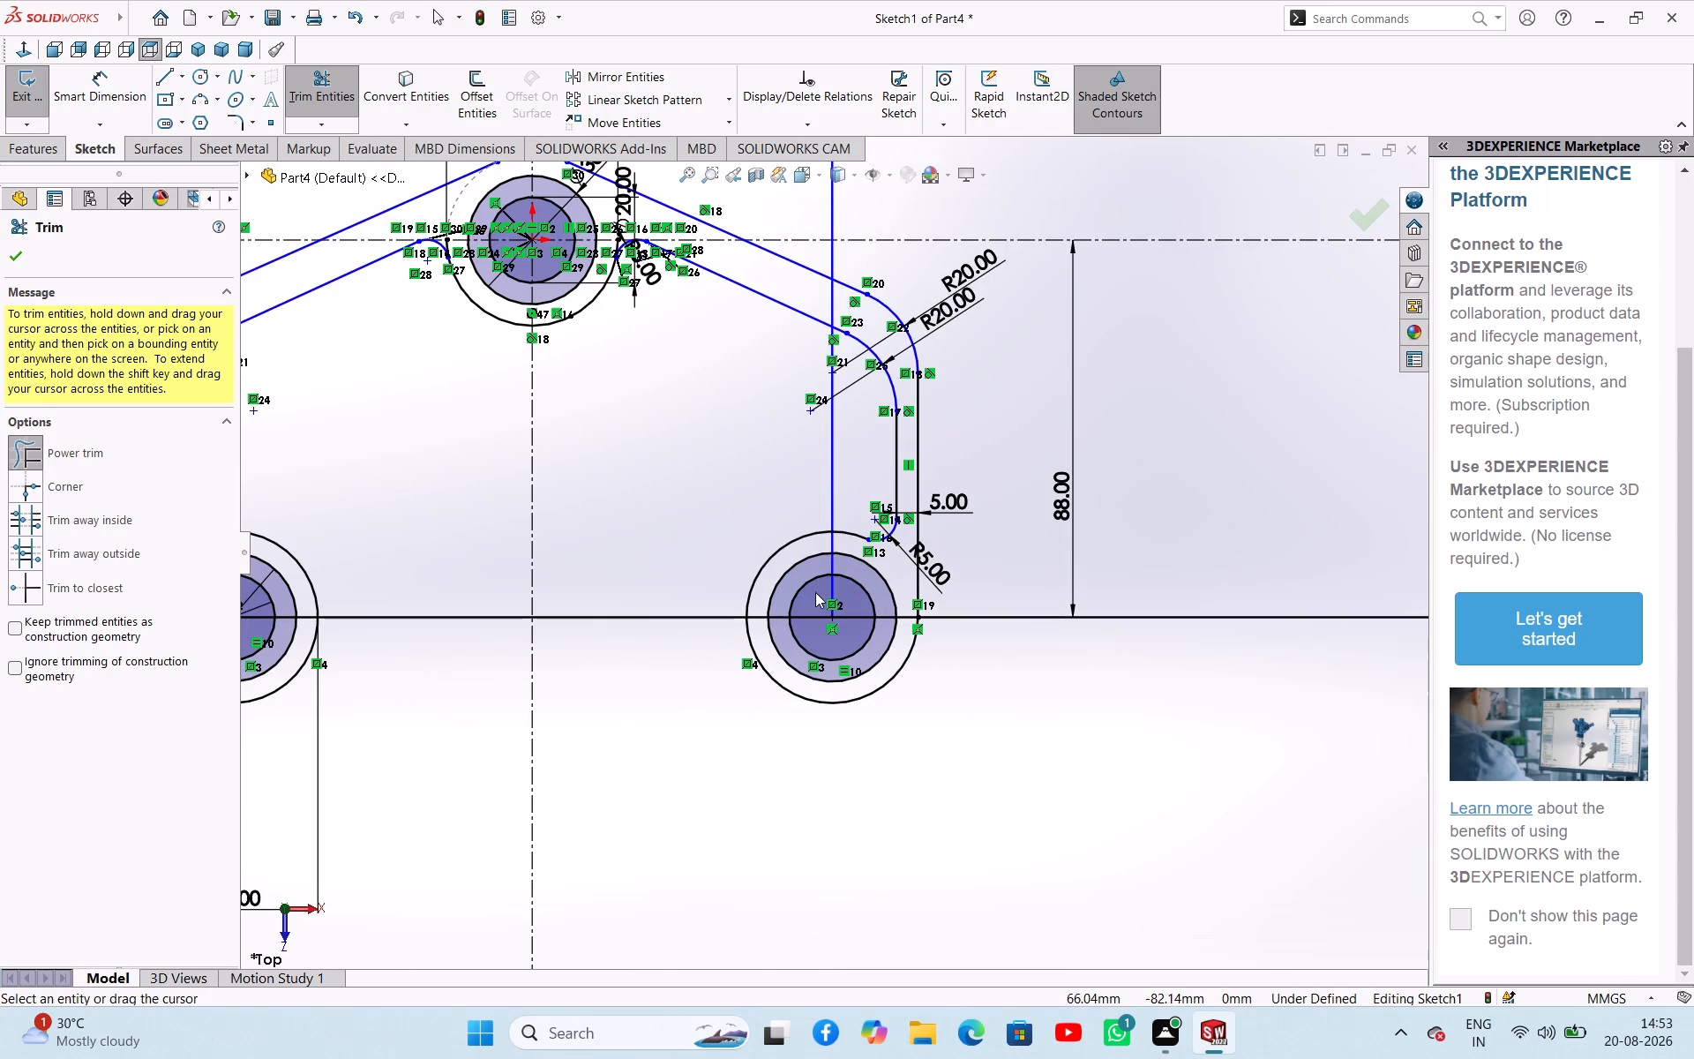
pyautogui.scroll(7, 814, 597)
pyautogui.scroll(-4, 745, 597)
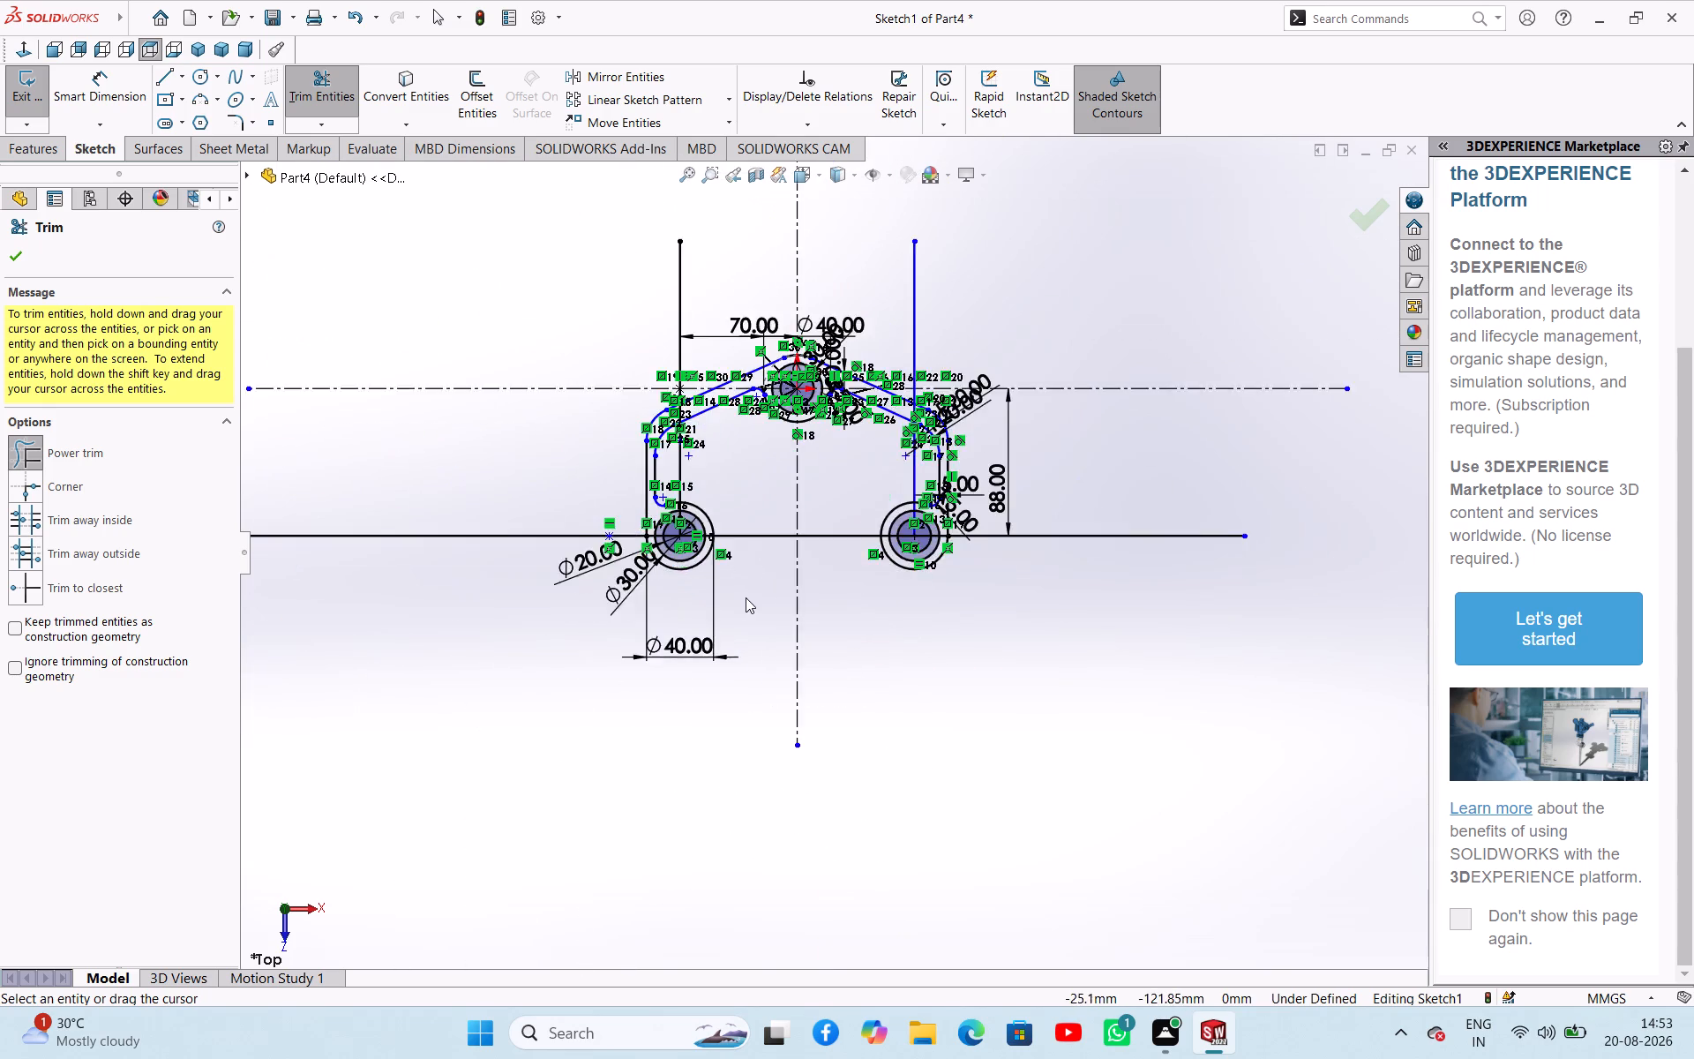
pyautogui.scroll(-4, 723, 595)
pyautogui.click(23, 254)
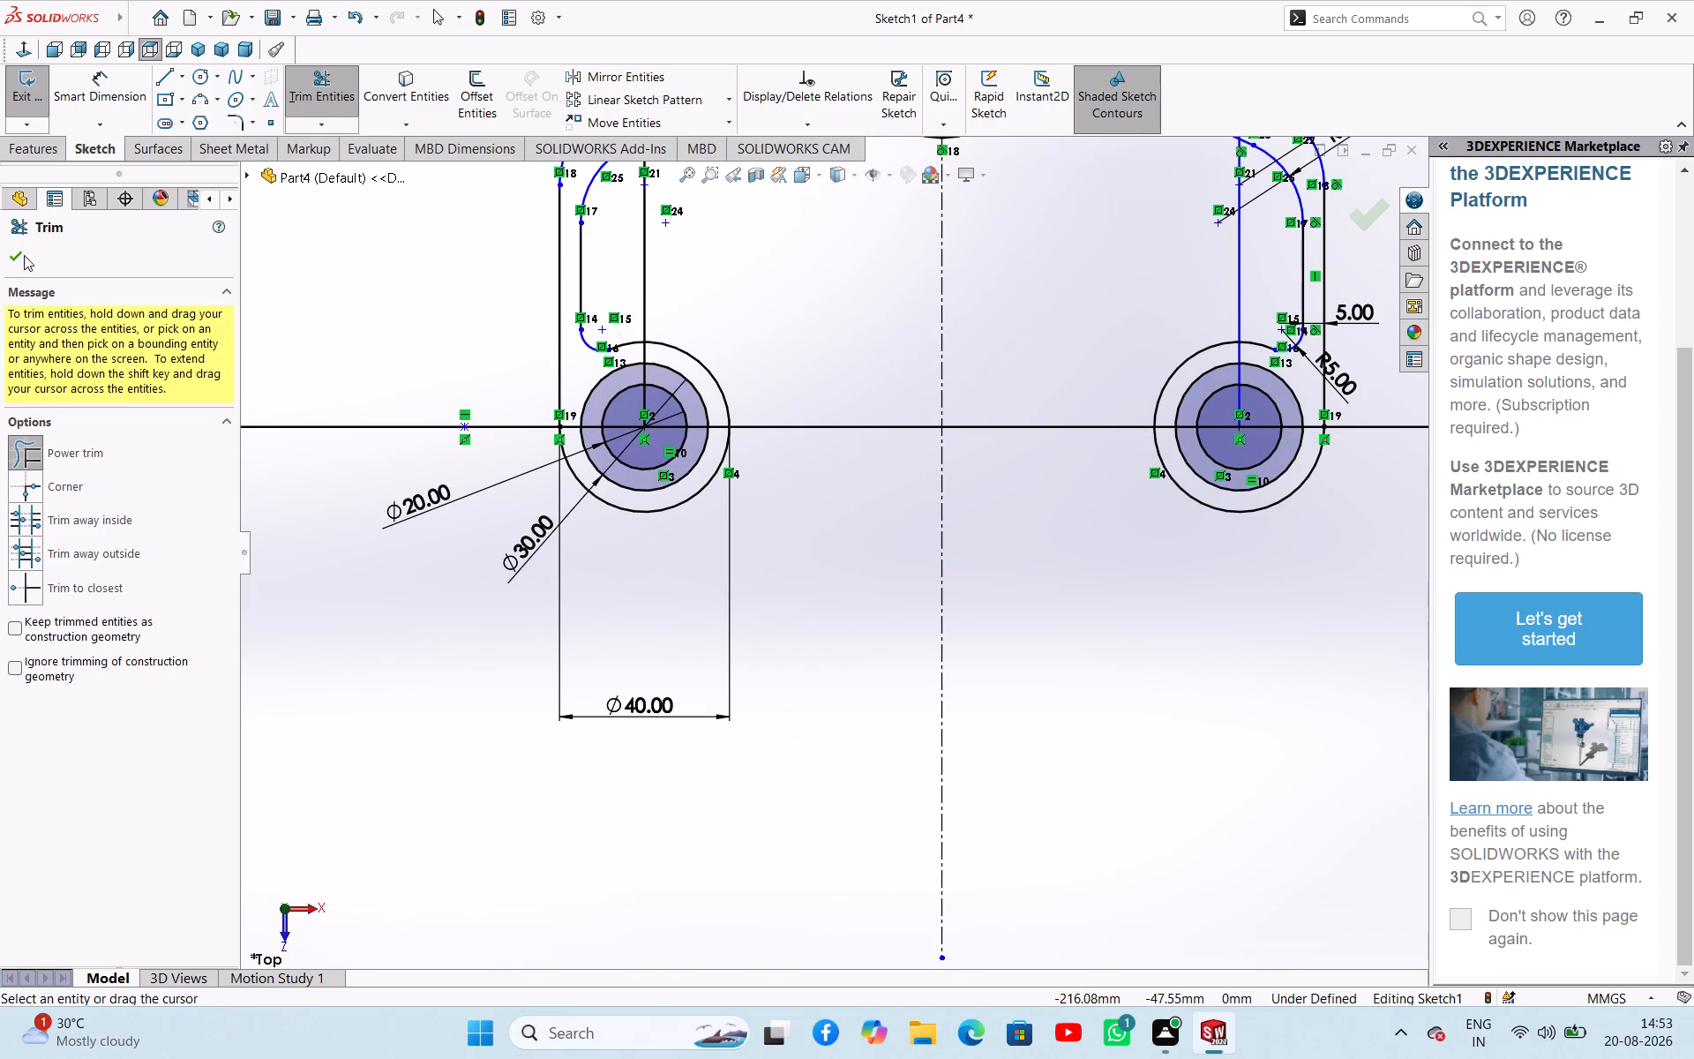
pyautogui.click(19, 253)
# Draw a three-point arc of about 173 mm radius joining the undersides of the two lower bosses' outer circles, bowed upward.
pyautogui.scroll(4, 454, 526)
pyautogui.scroll(-3, 657, 537)
pyautogui.scroll(1, 703, 539)
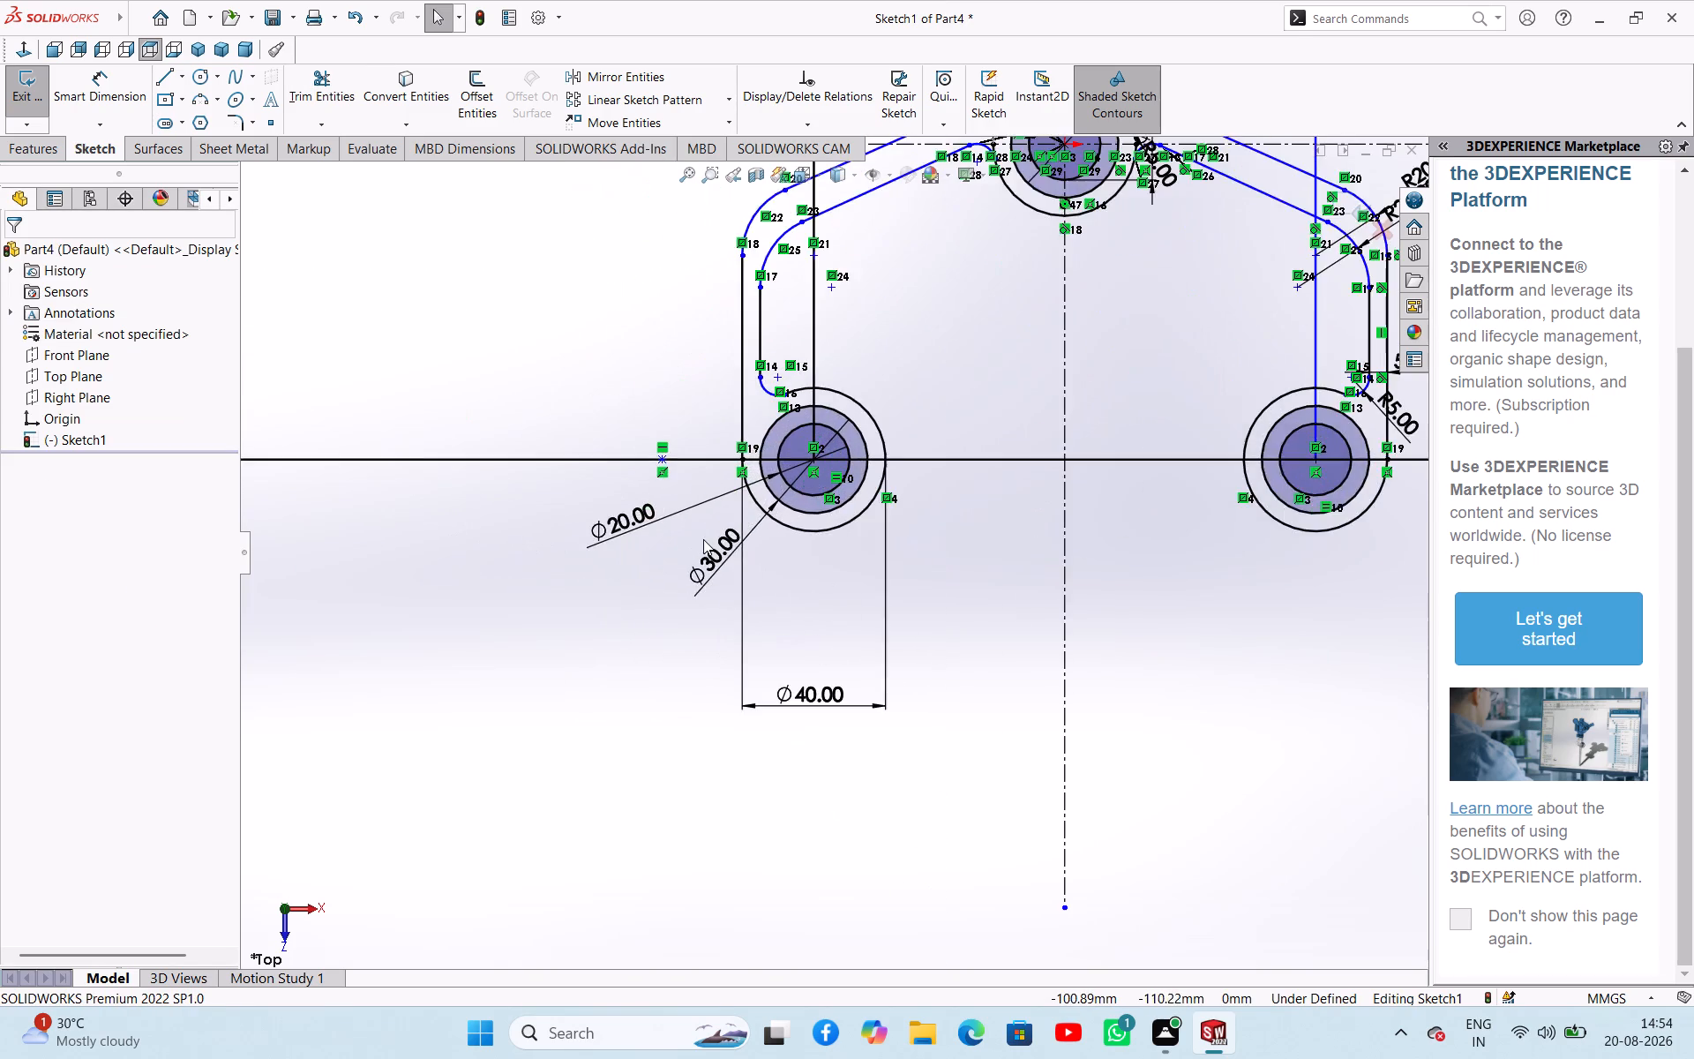
pyautogui.scroll(2, 703, 539)
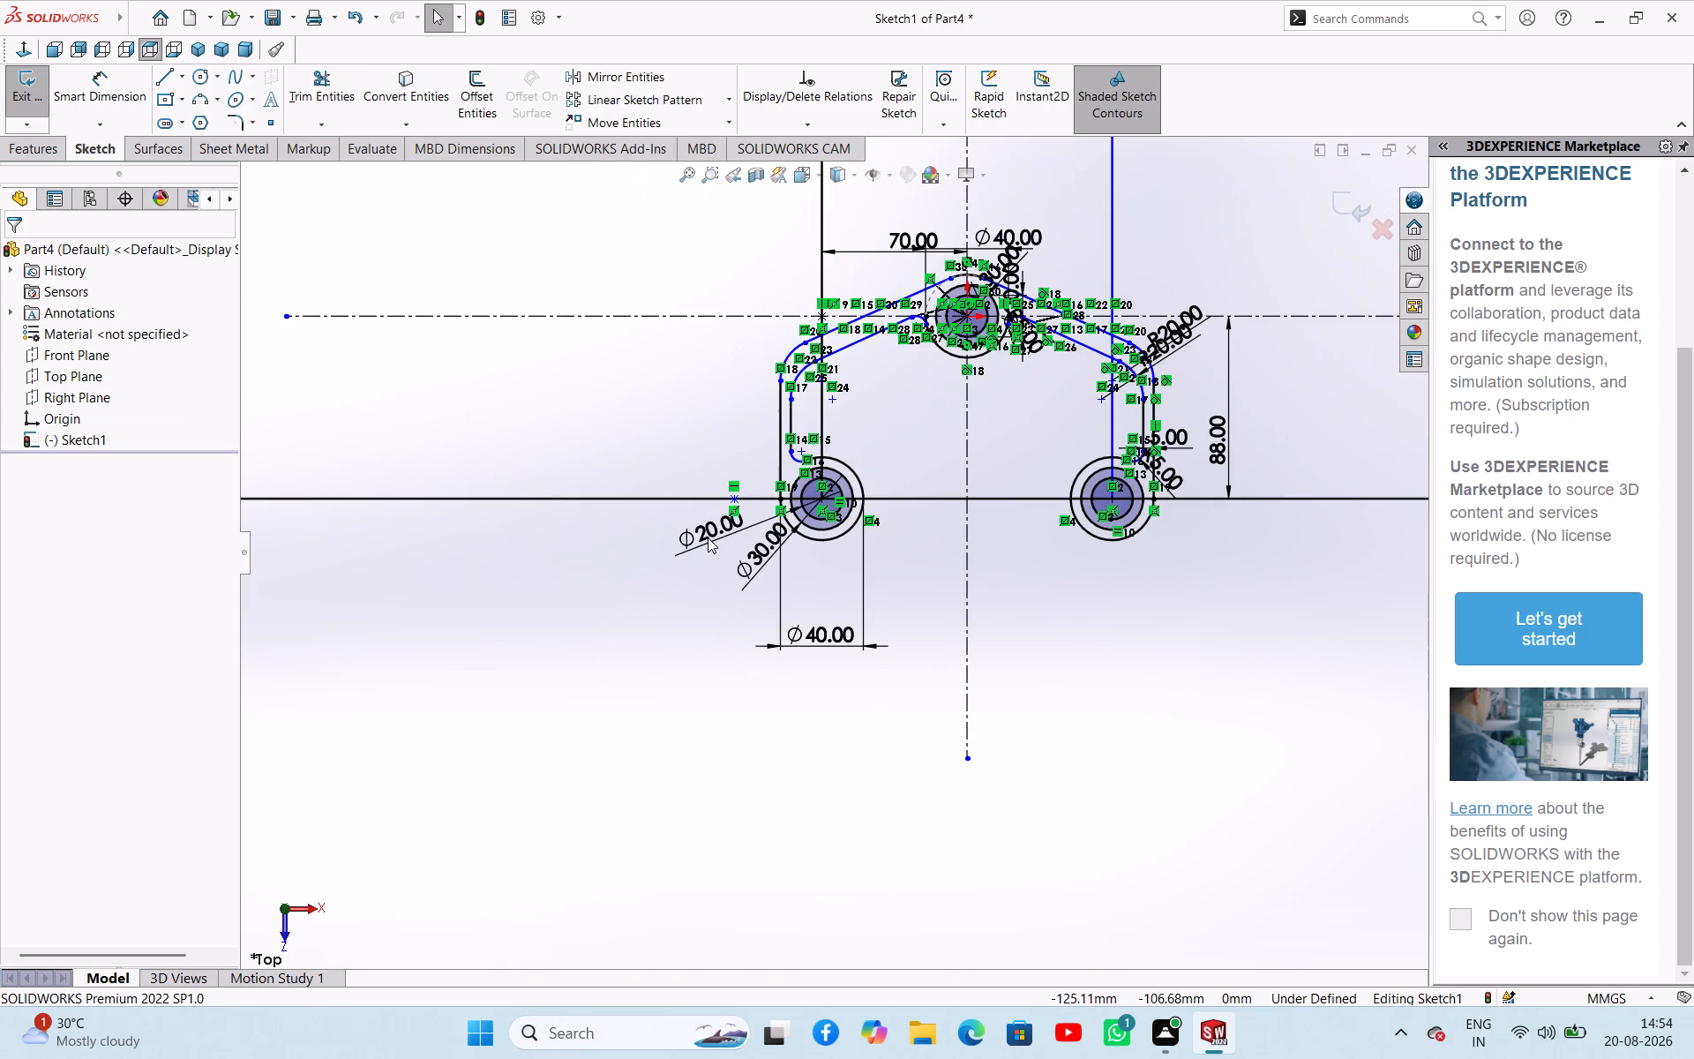
pyautogui.scroll(1, 768, 566)
pyautogui.scroll(-2, 822, 526)
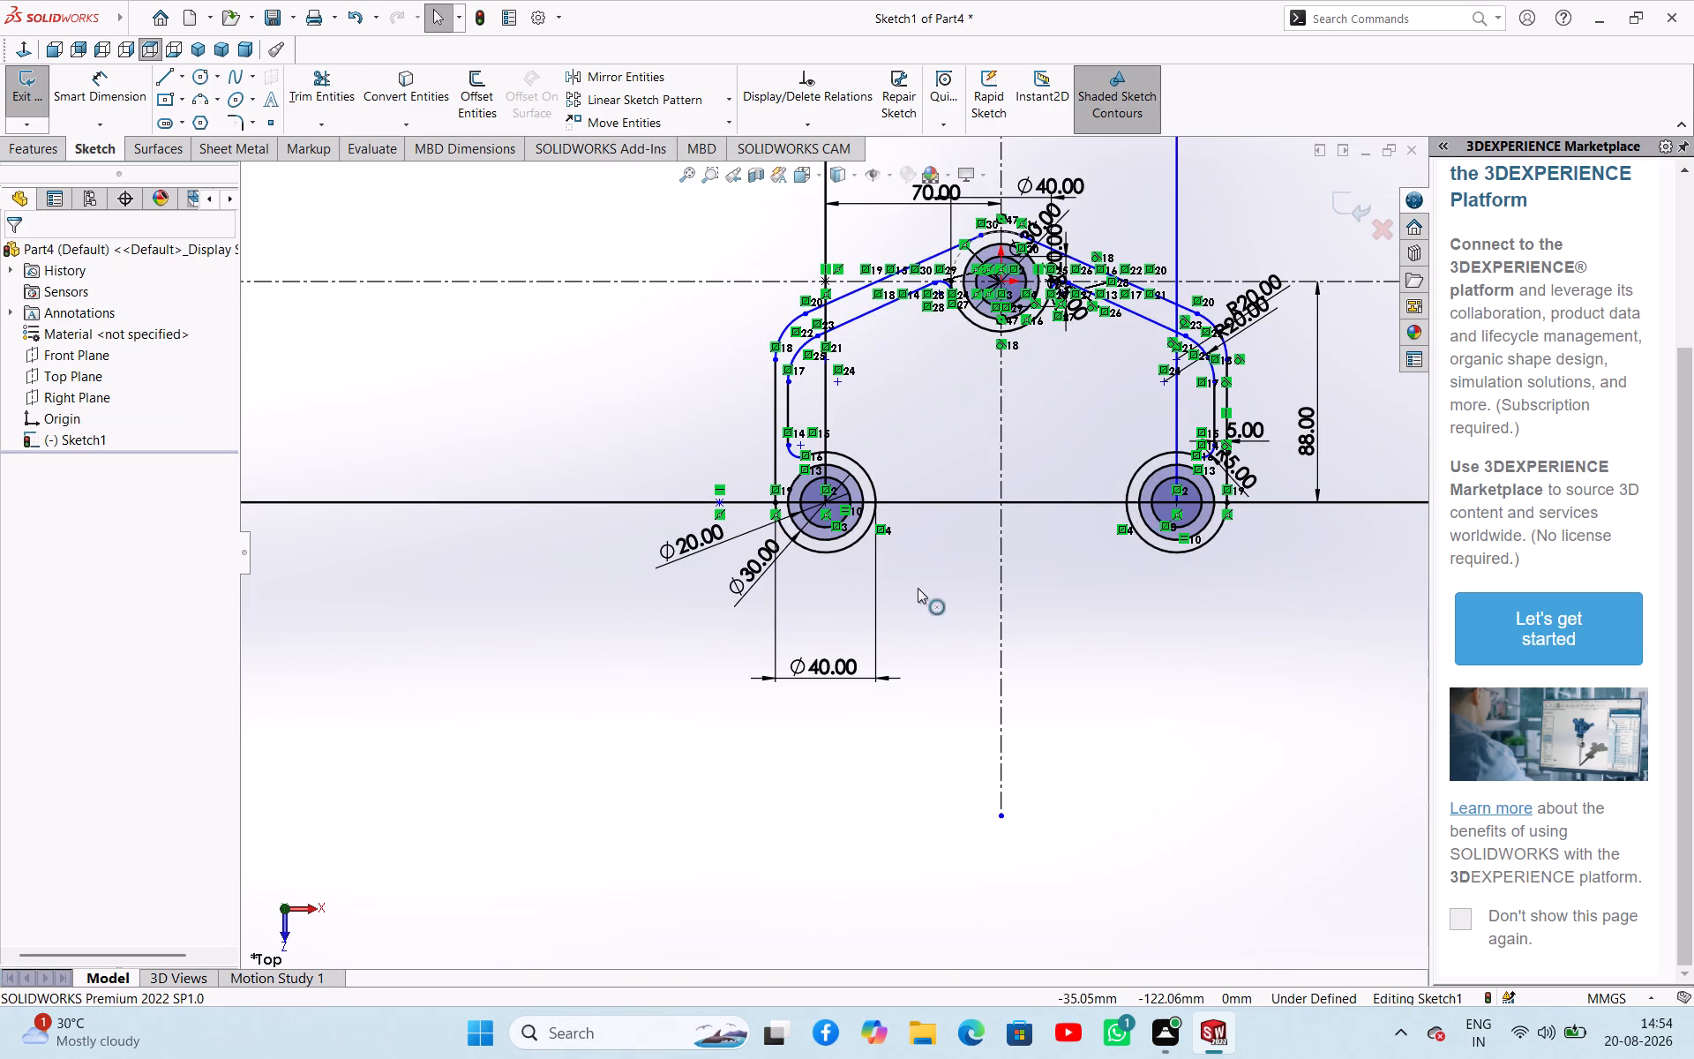
pyautogui.click(923, 591)
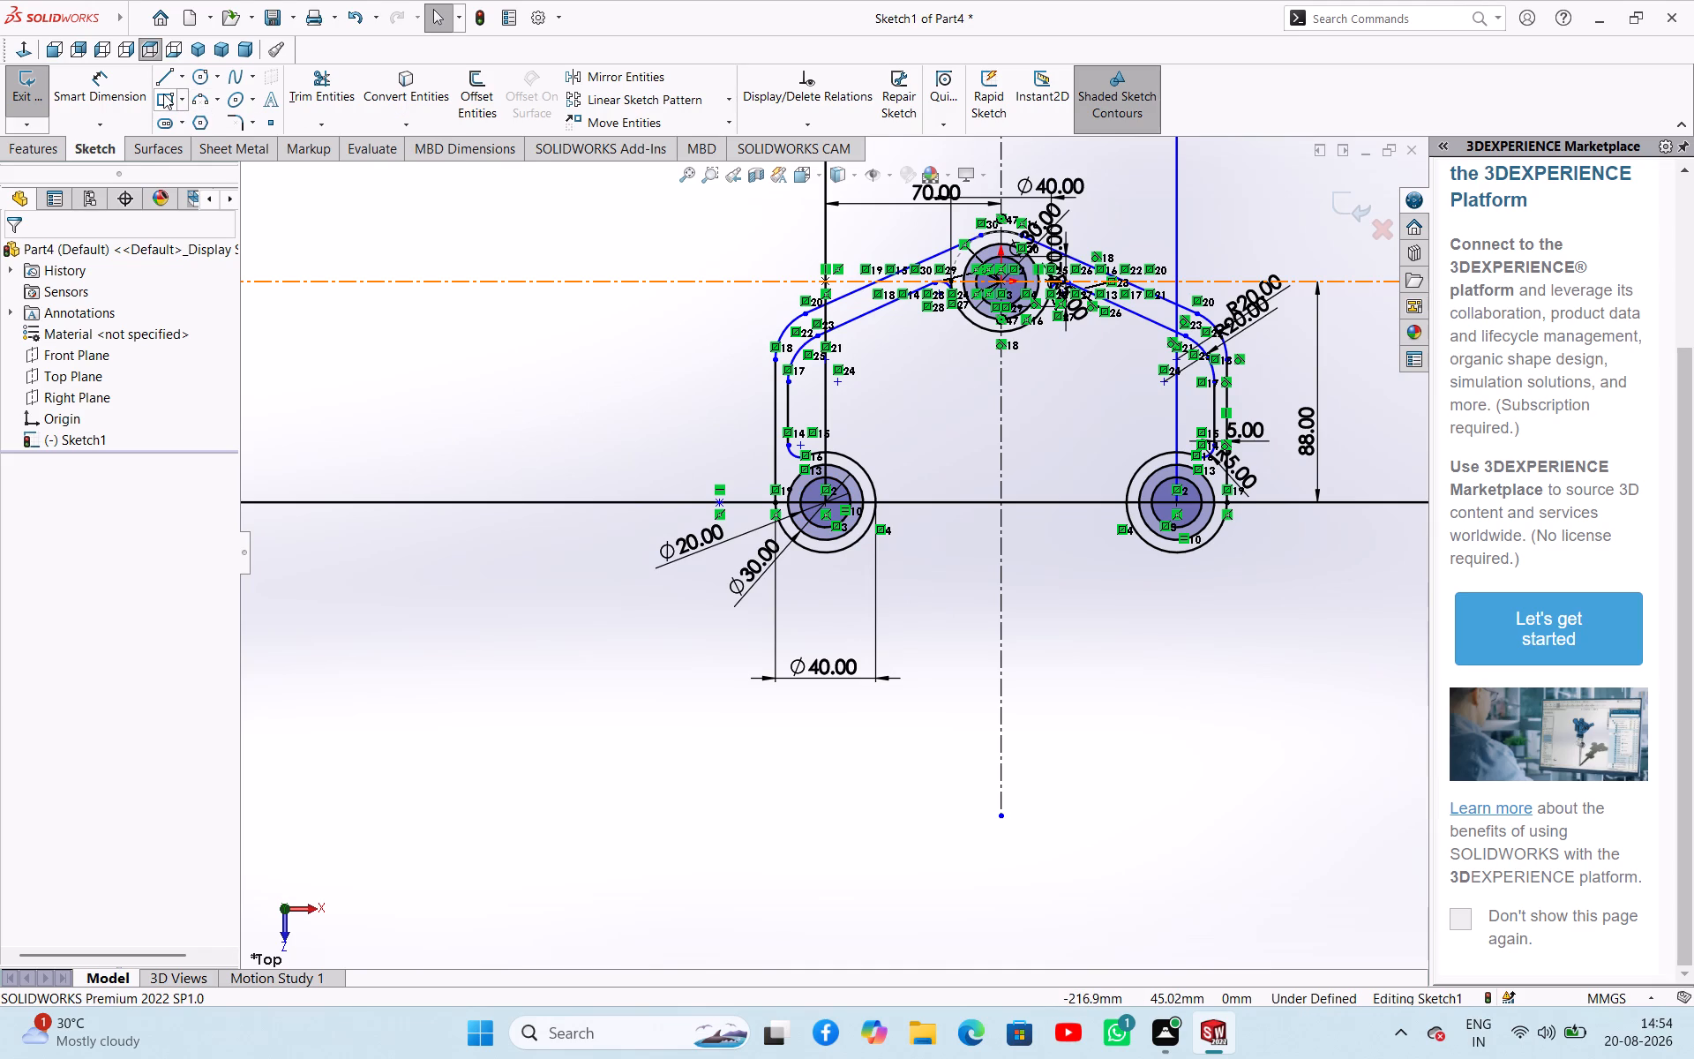
pyautogui.click(200, 95)
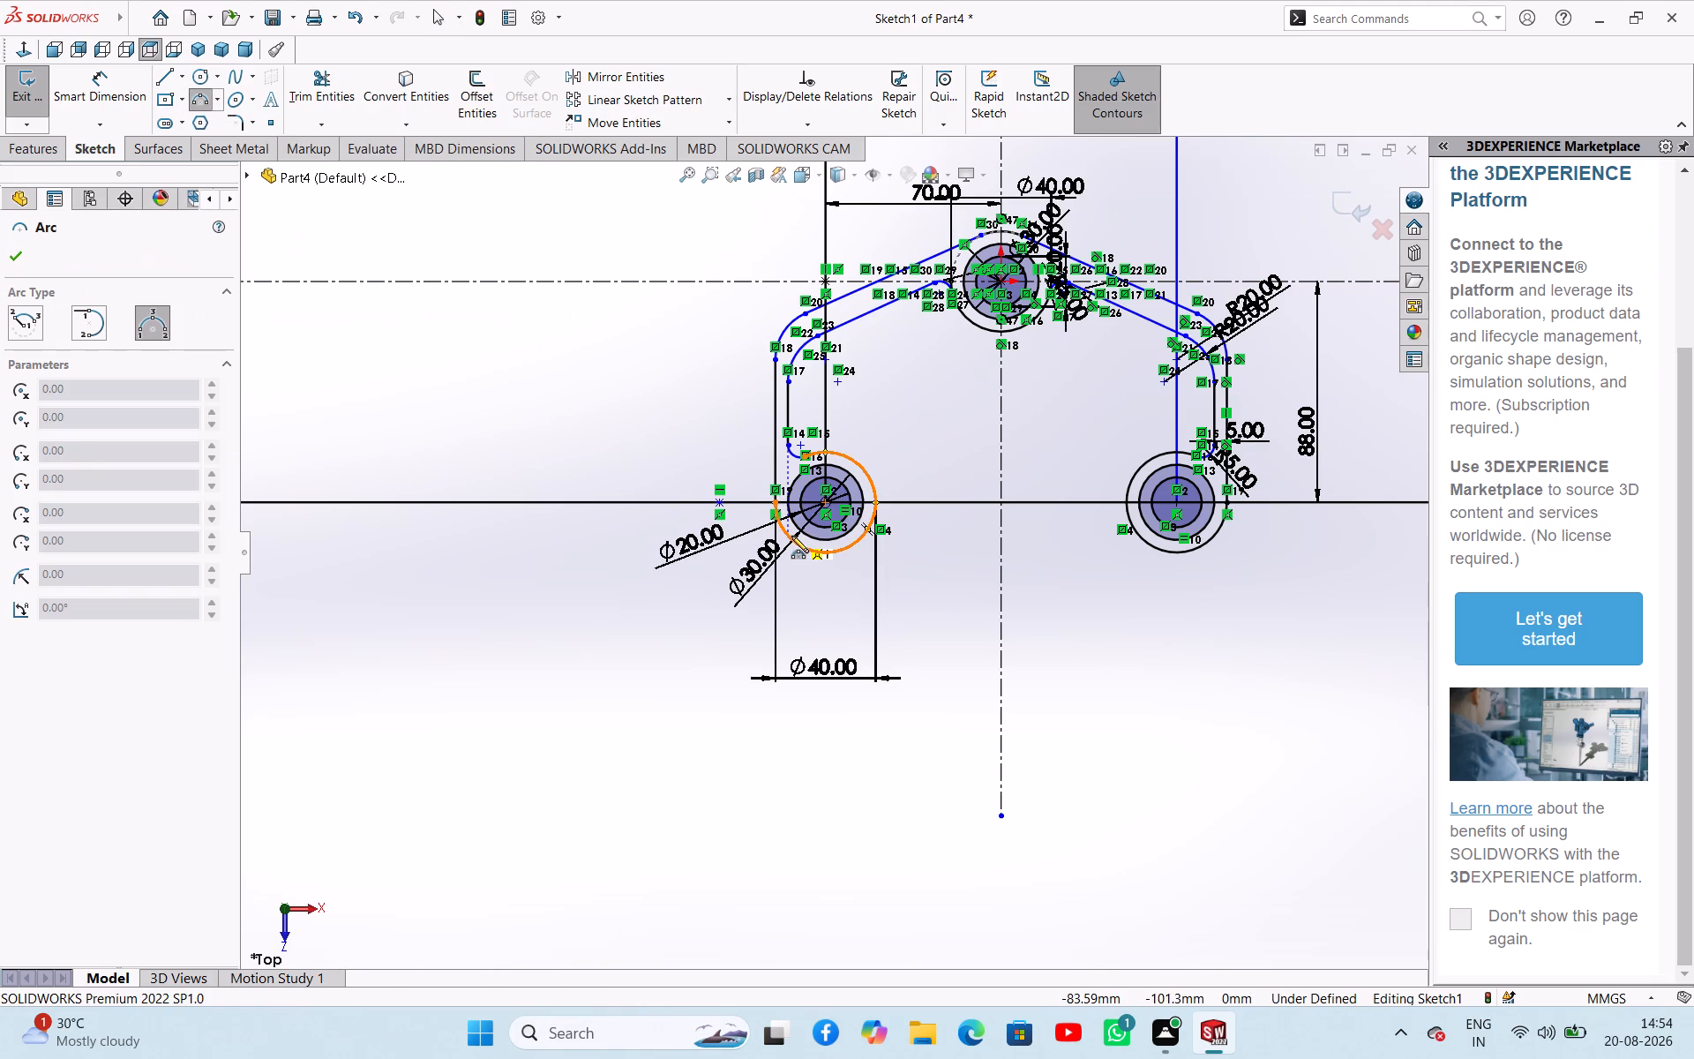
pyautogui.click(849, 549)
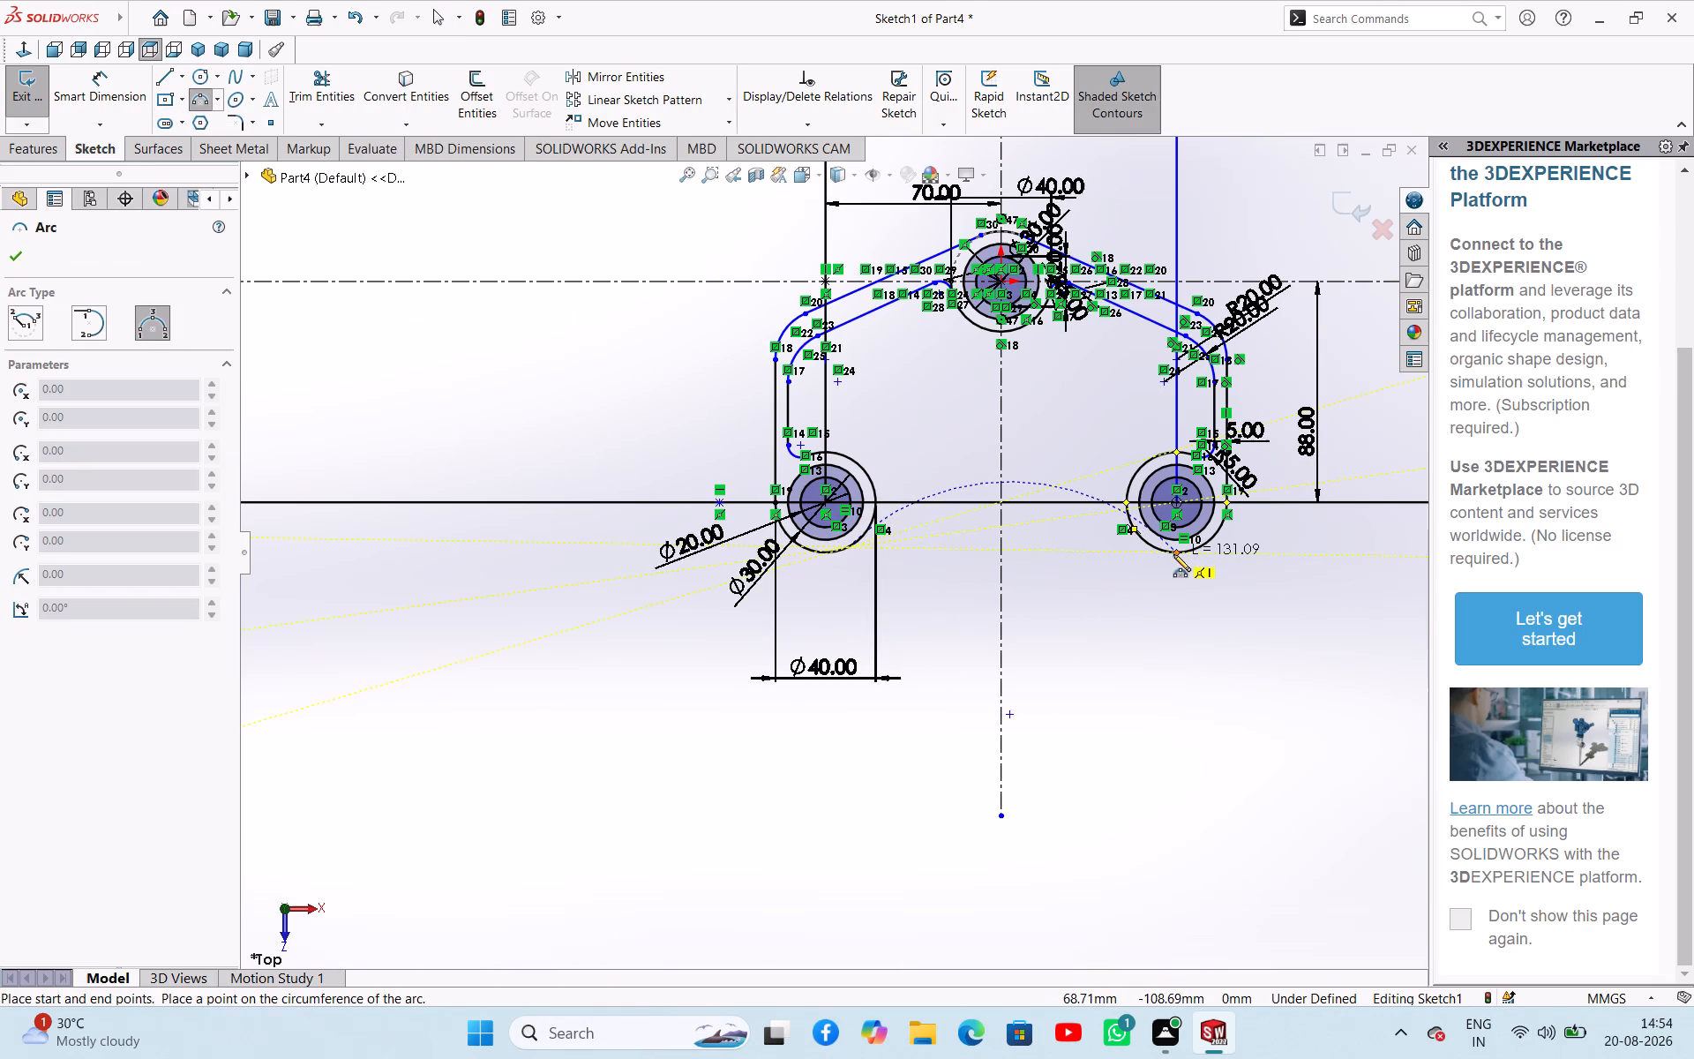
pyautogui.click(1165, 551)
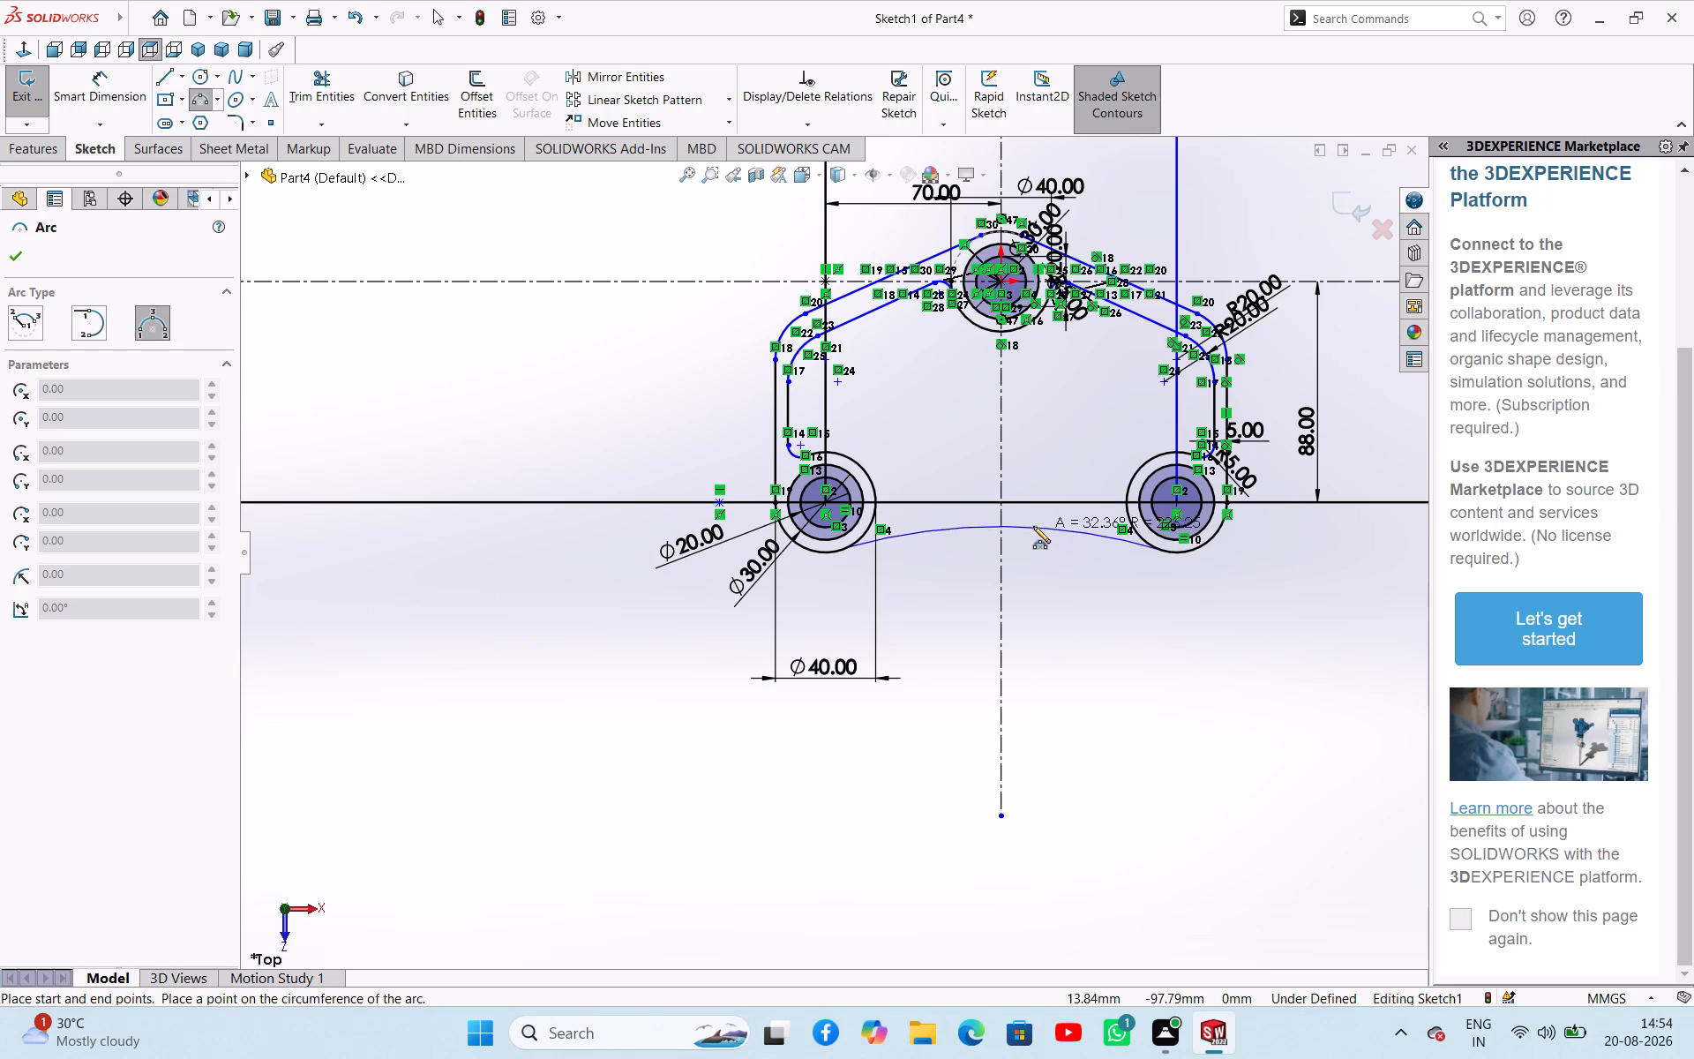
pyautogui.click(1024, 520)
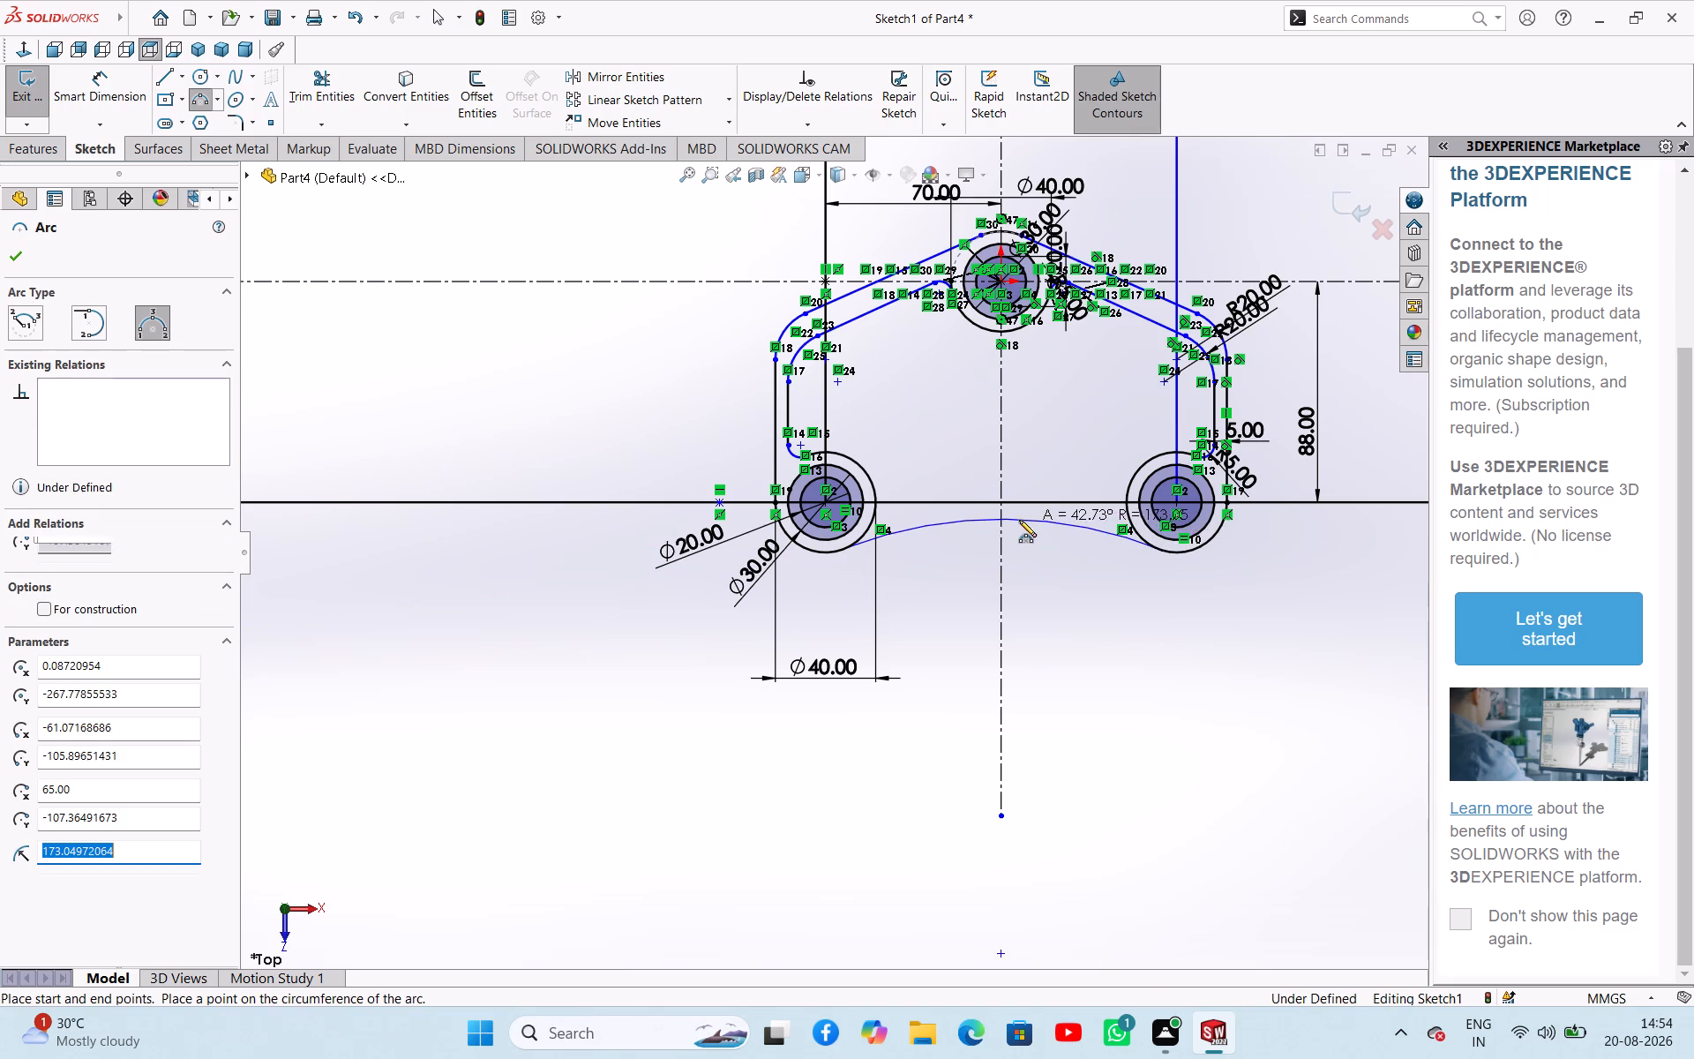
# Draw a second upward-bowed three-point arc of about 157 mm radius above the first, between the facing sides of the lower bosses' outer circles.
pyautogui.click(870, 523)
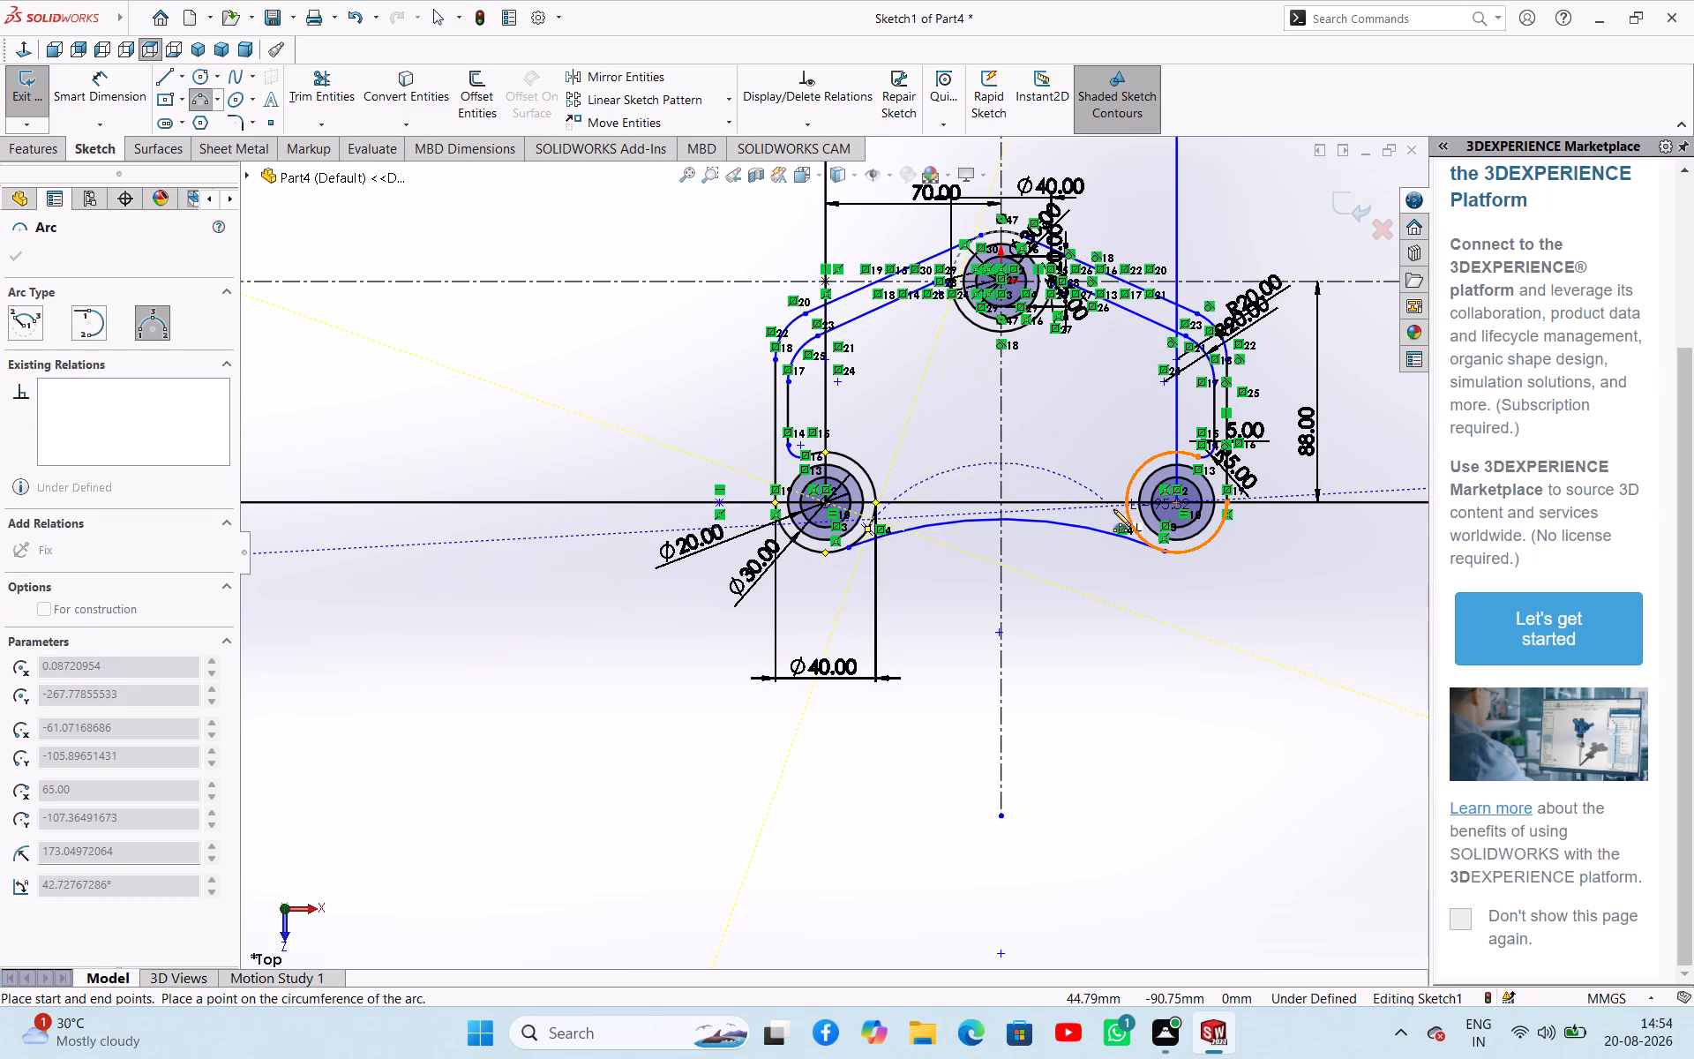
pyautogui.click(1127, 512)
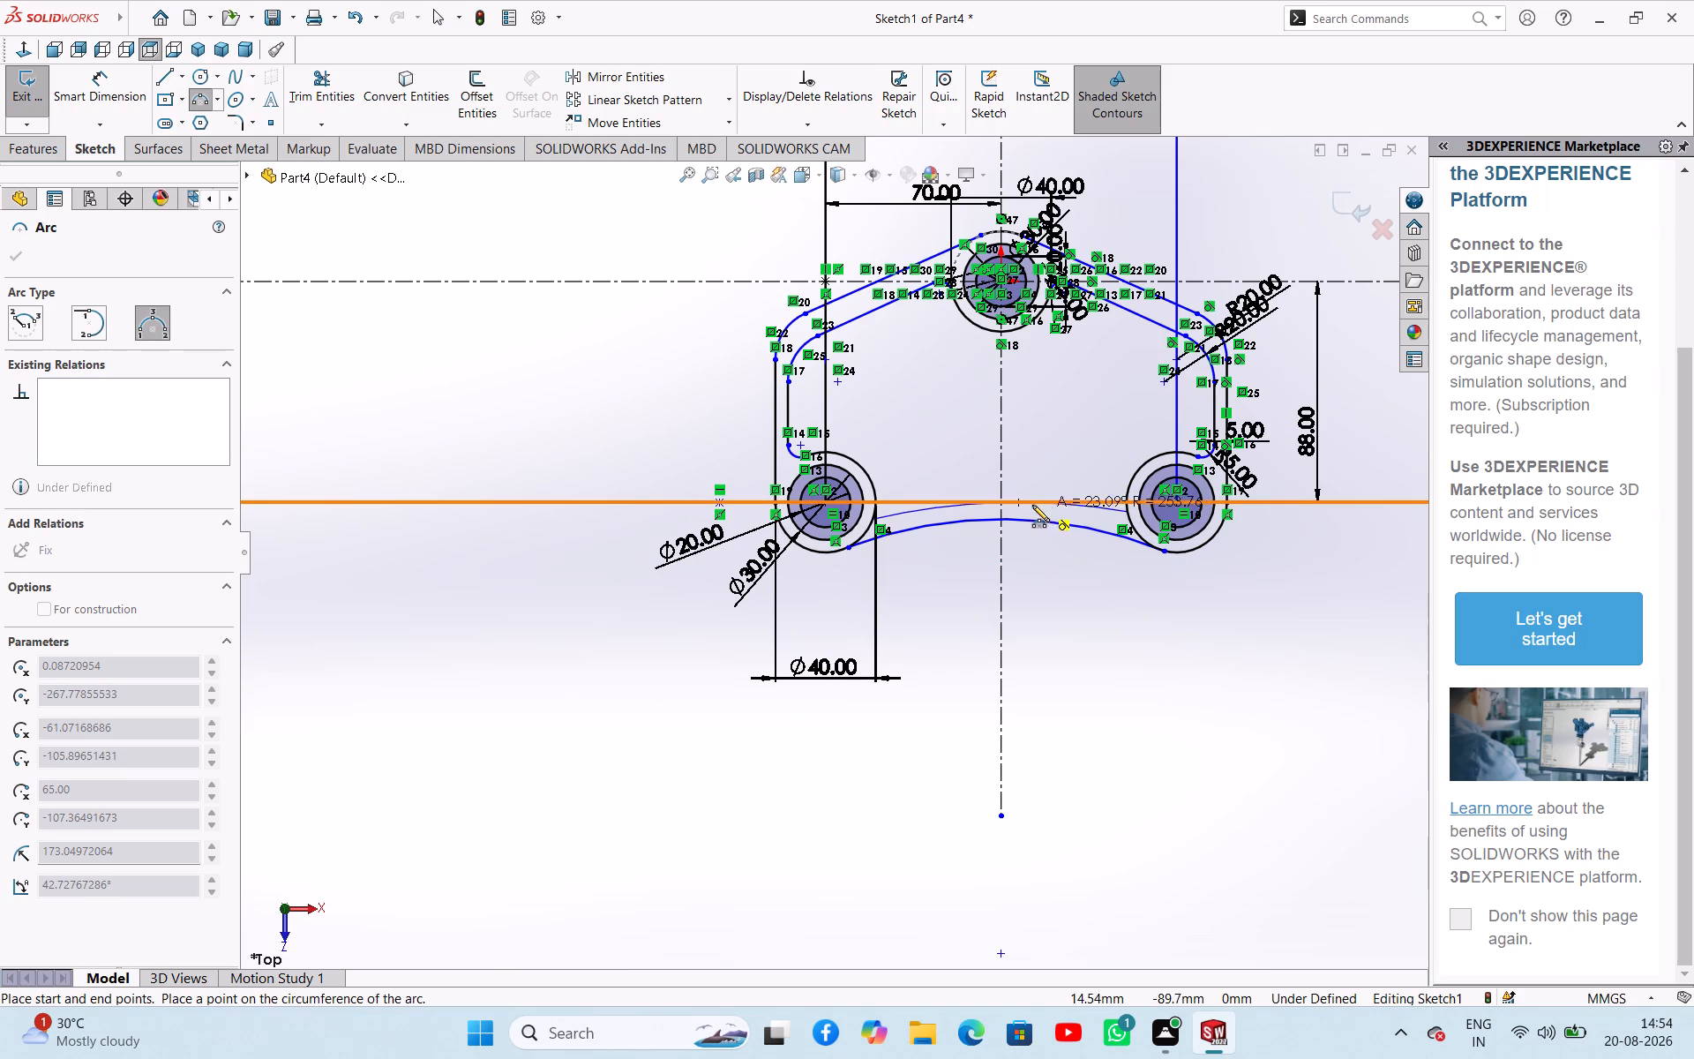
pyautogui.click(1021, 494)
pyautogui.rightClick(1034, 569)
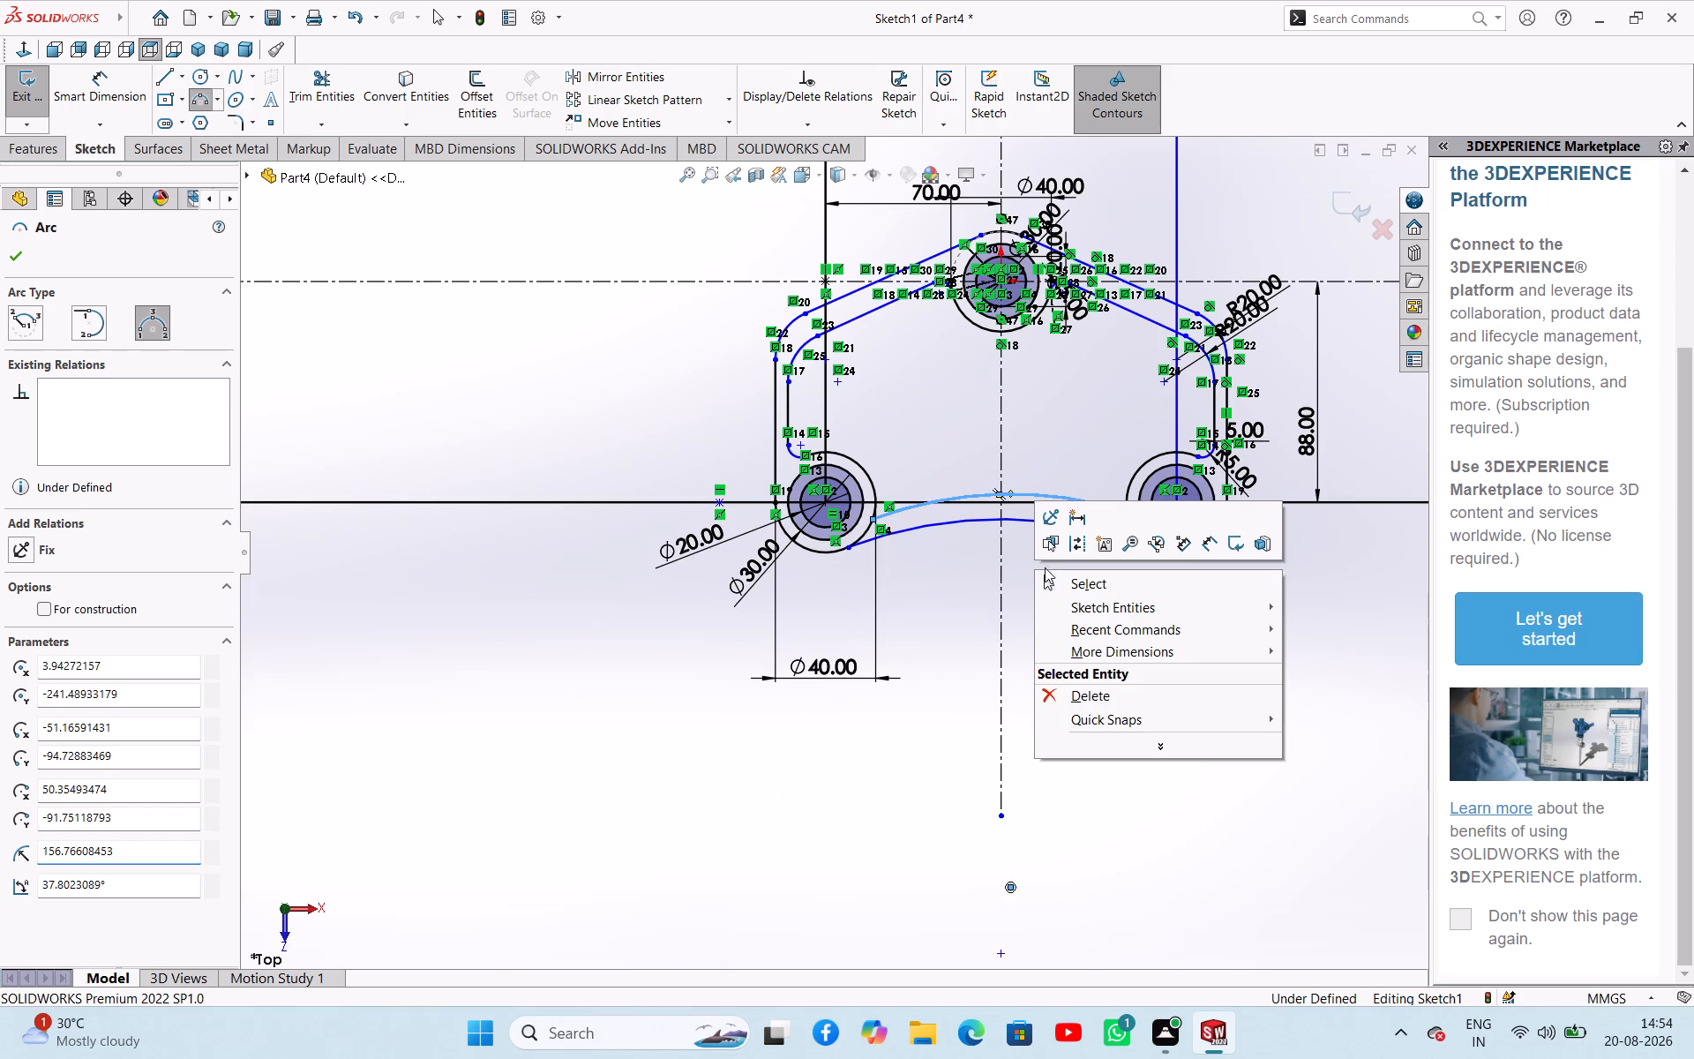
# Convert the solid horizontal line through the lower boss centres to construction geometry.
pyautogui.click(1059, 582)
pyautogui.click(703, 505)
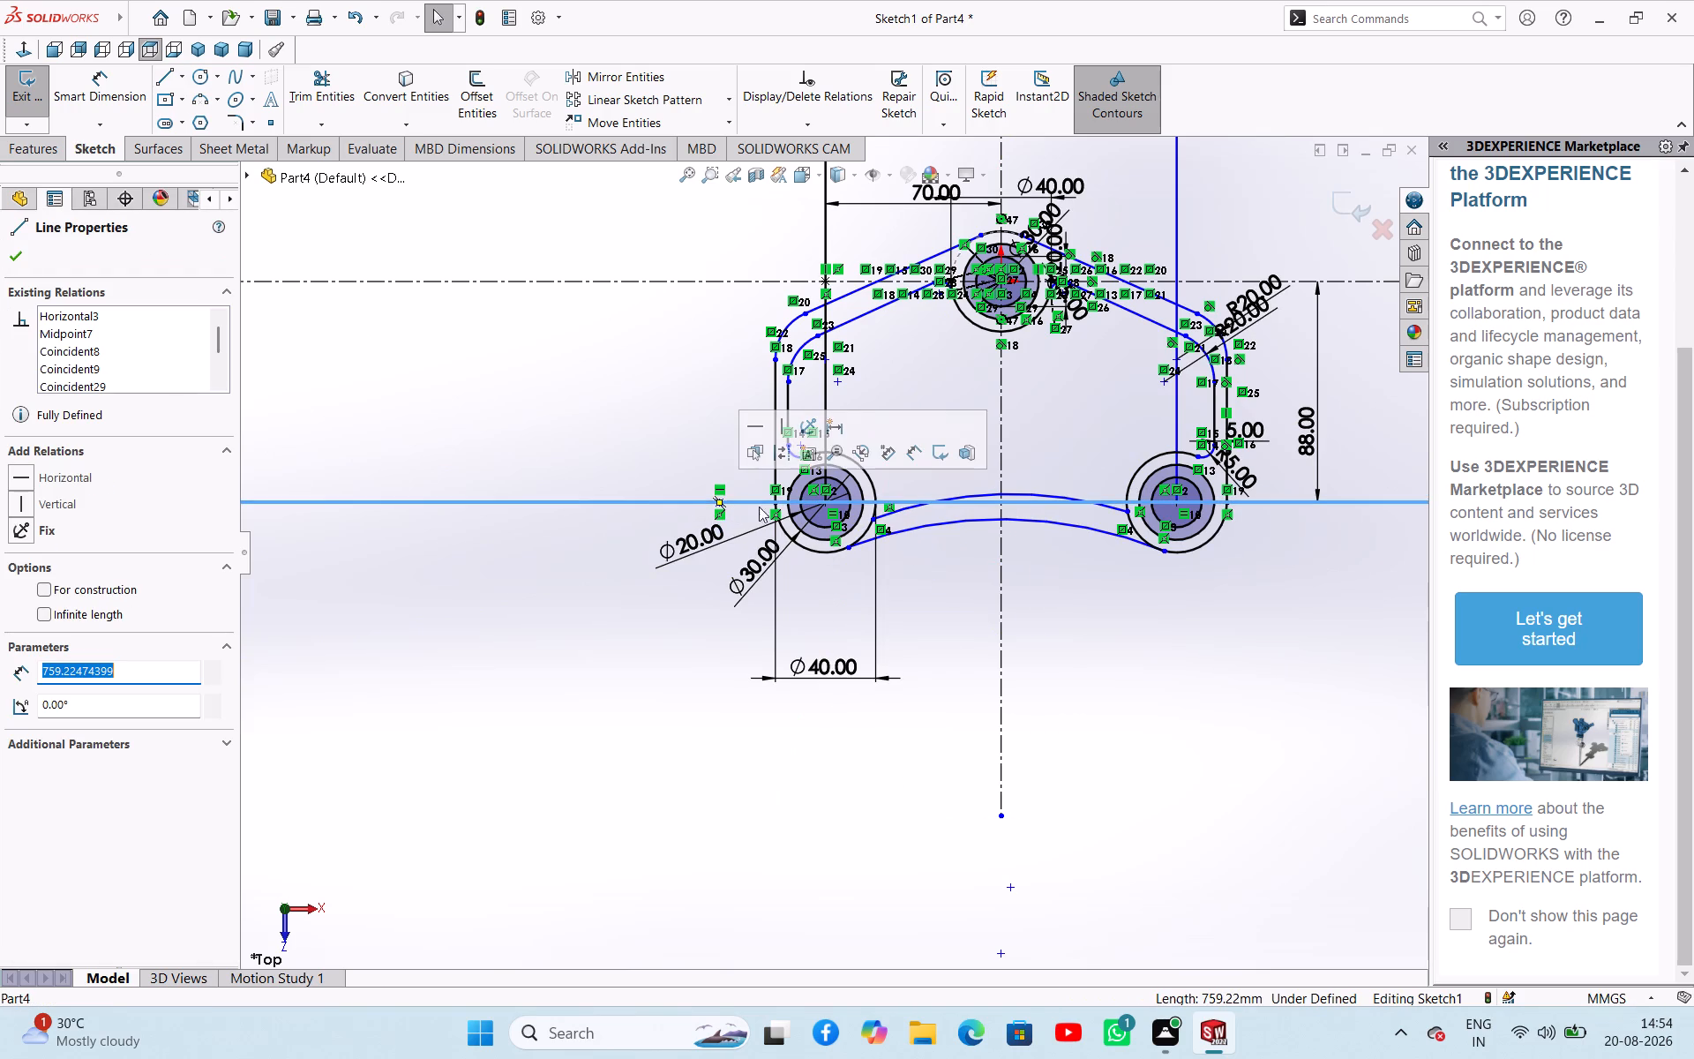
pyautogui.click(786, 451)
pyautogui.click(1031, 608)
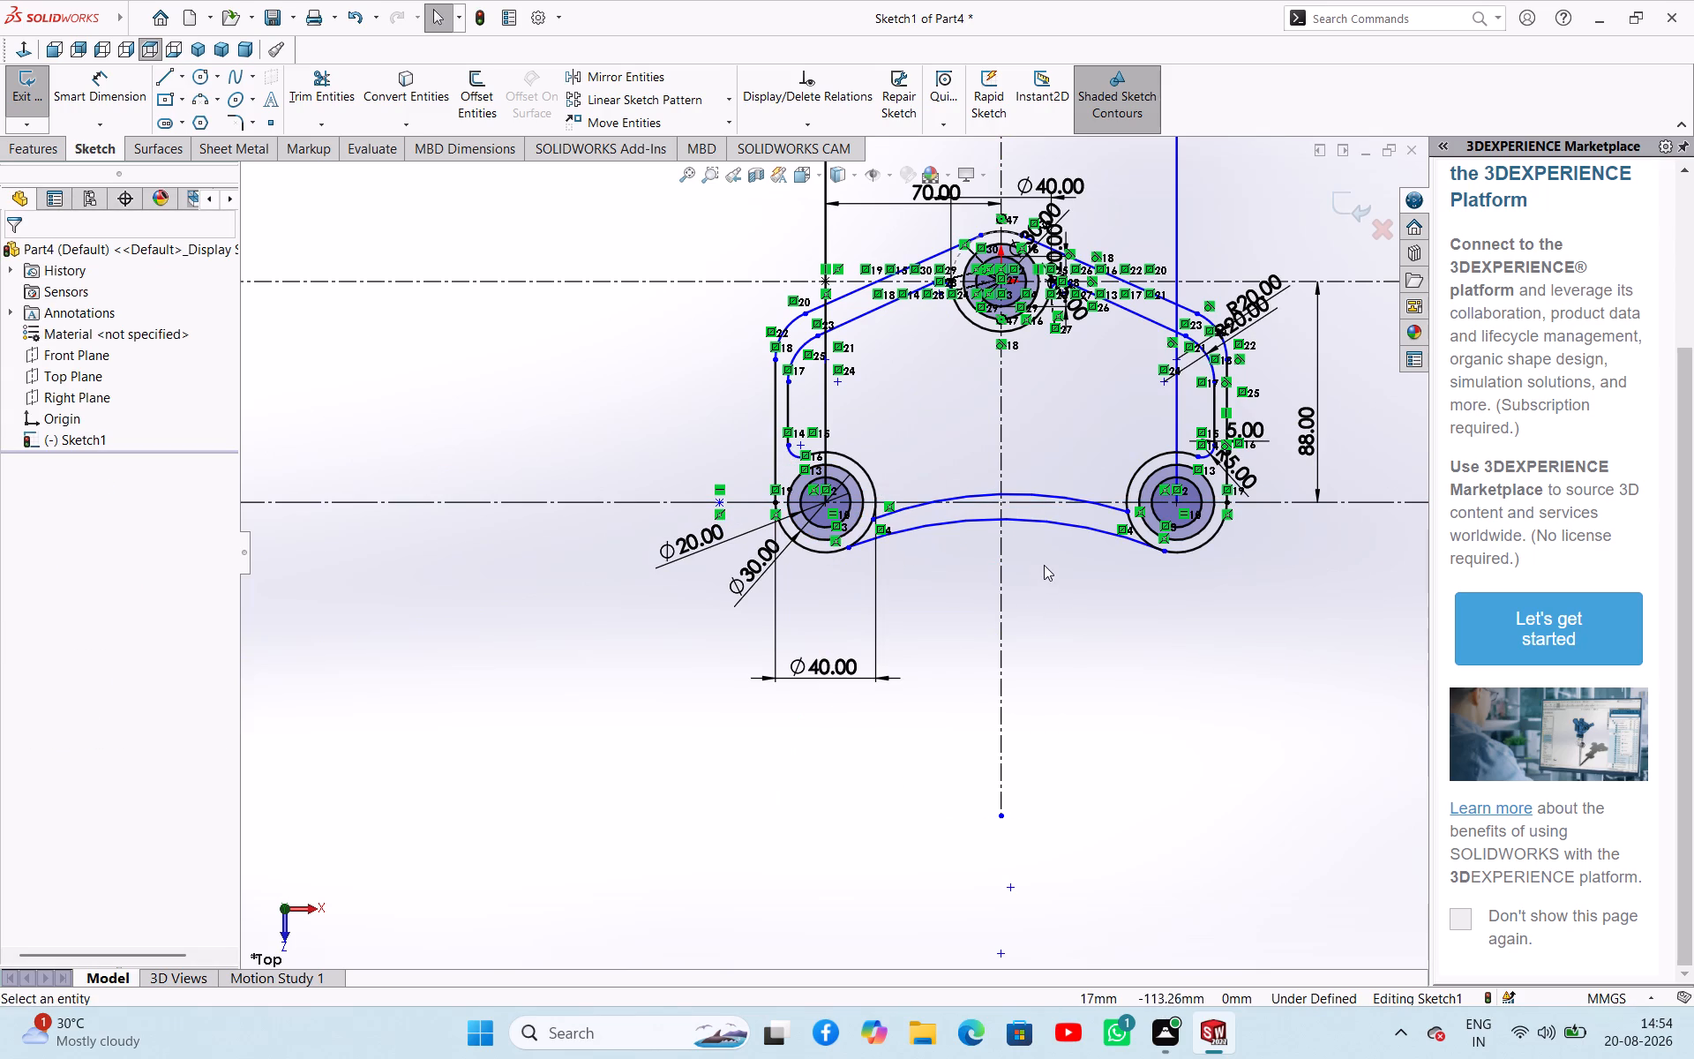
# Dimension the lower of the two bottom arcs with a 150 mm radius.
pyautogui.scroll(-1, 1041, 567)
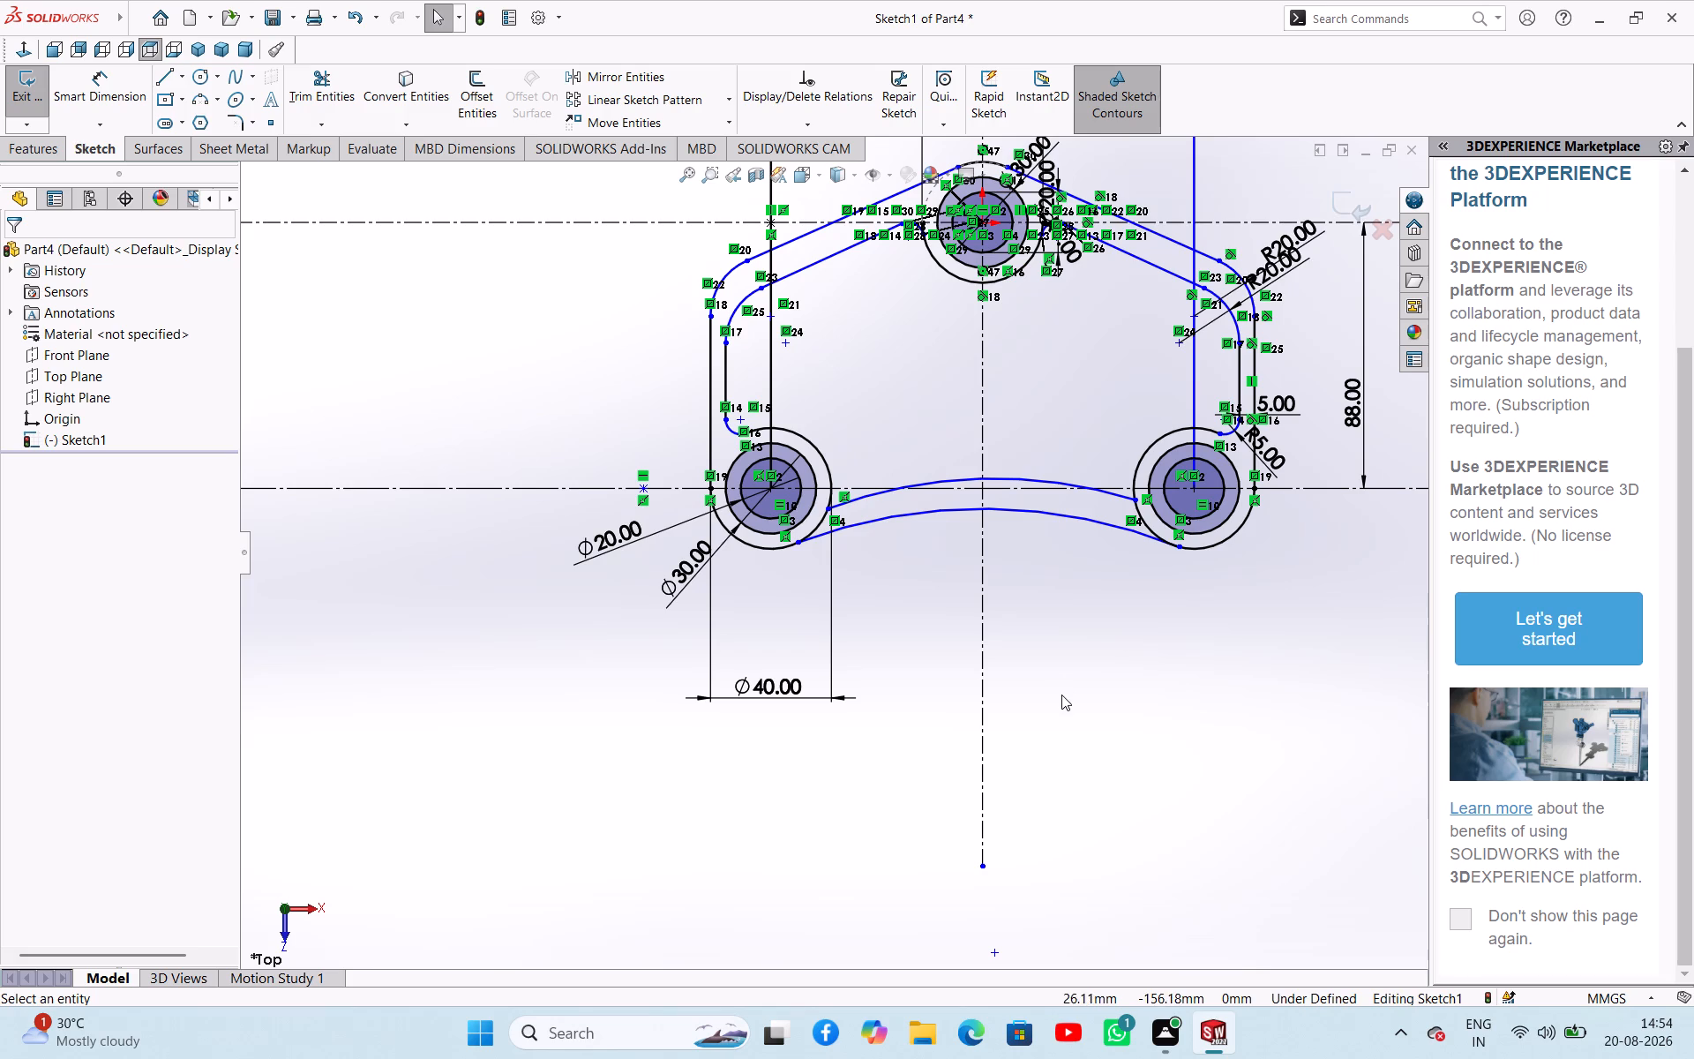
pyautogui.moveTo(1068, 687); pyautogui.dragTo(1055, 539, button='right')
pyautogui.click(1045, 514)
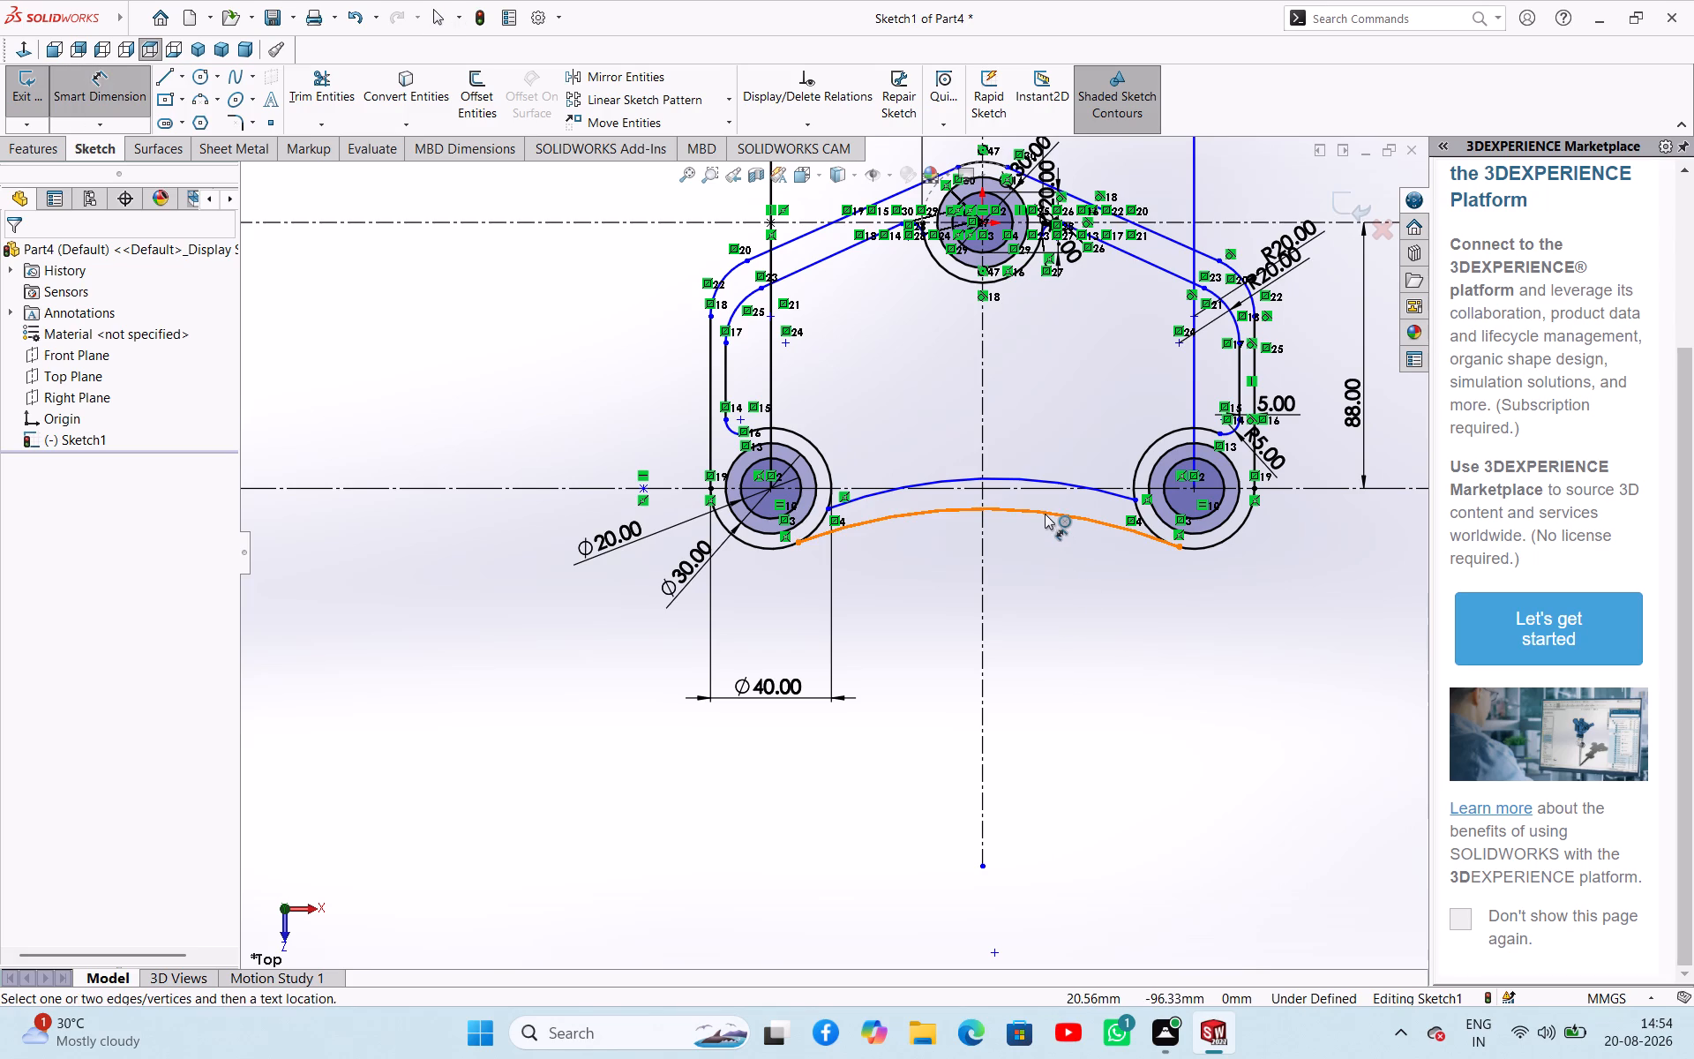
pyautogui.click(1054, 571)
pyautogui.write('150')
pyautogui.press('Return')
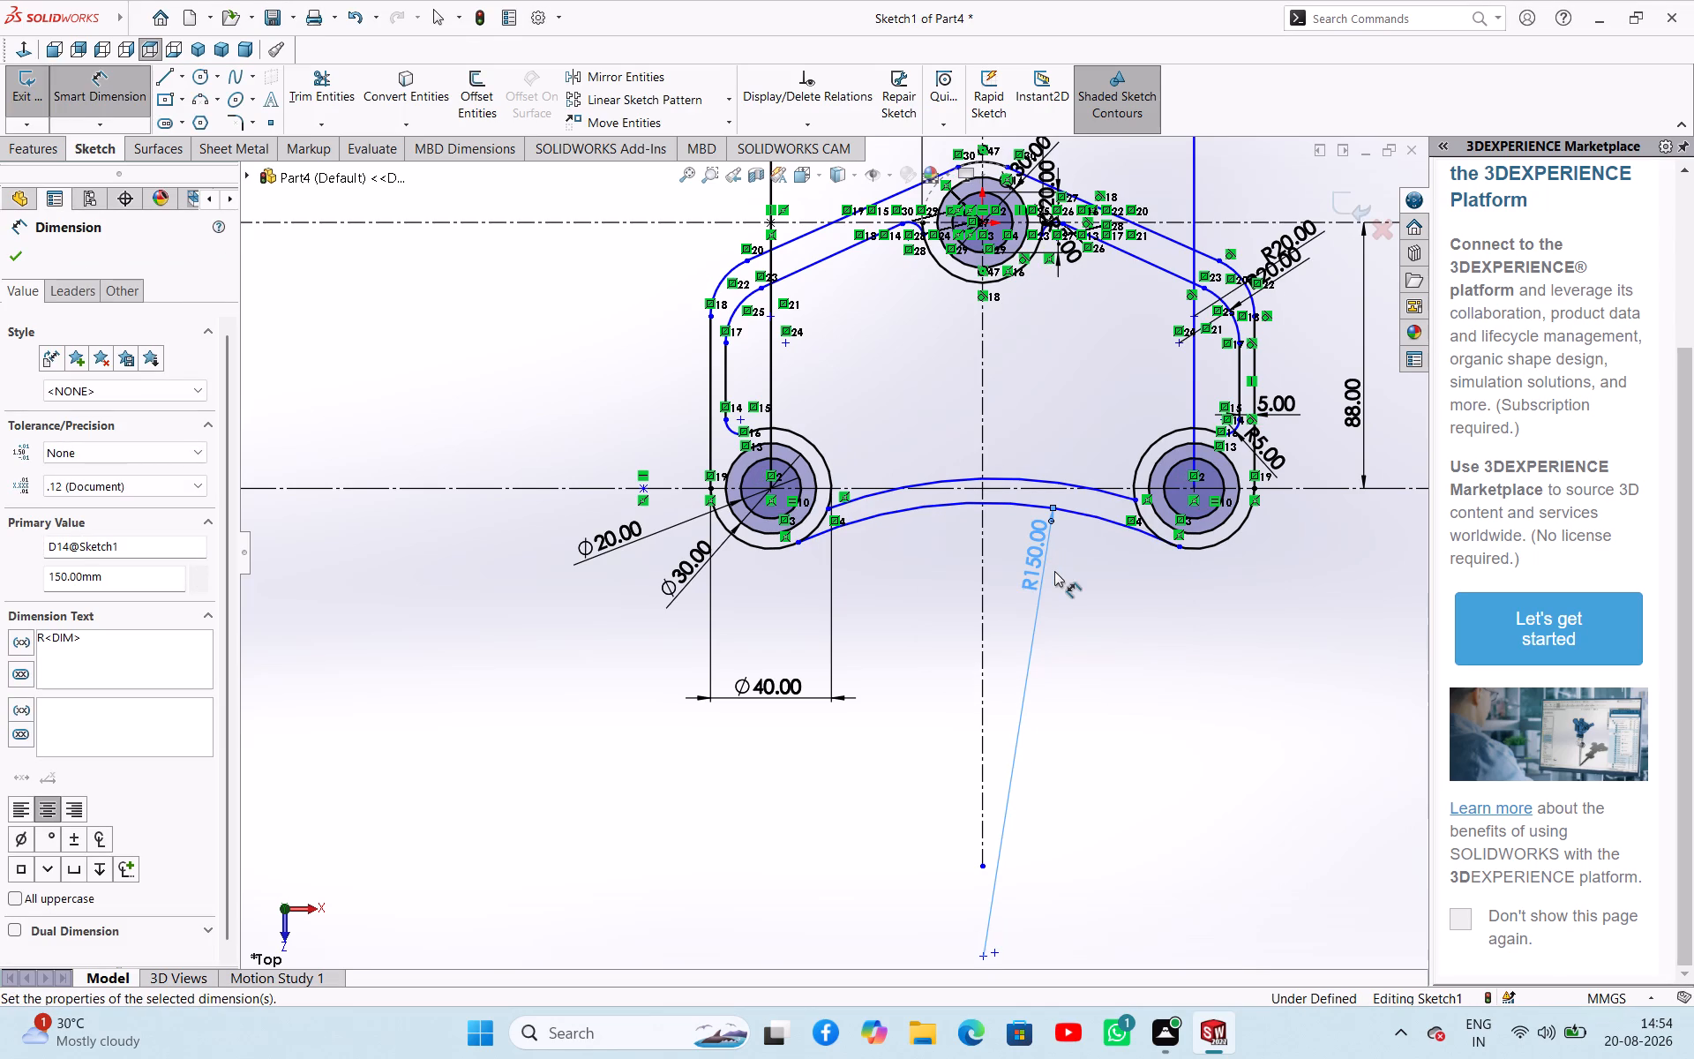
# Dimension the upper of the two bottom arcs with a 150 mm radius.
pyautogui.click(1046, 483)
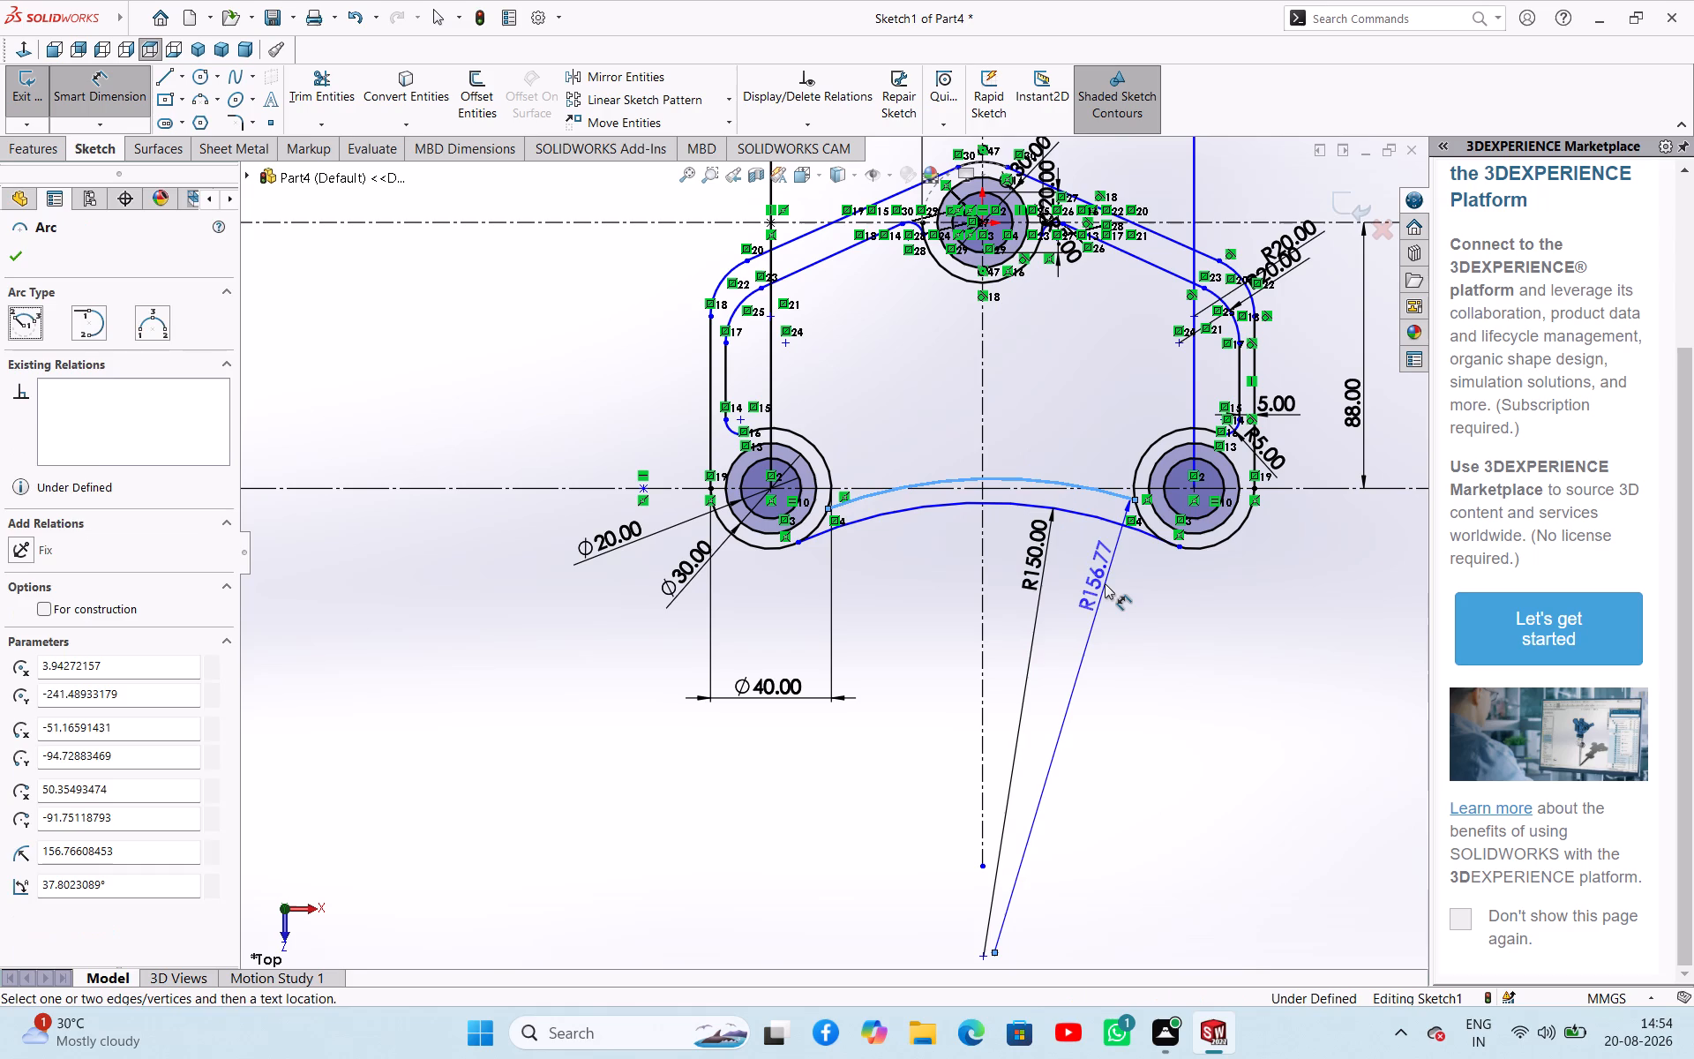
pyautogui.click(1105, 583)
pyautogui.write('150')
pyautogui.press('Return')
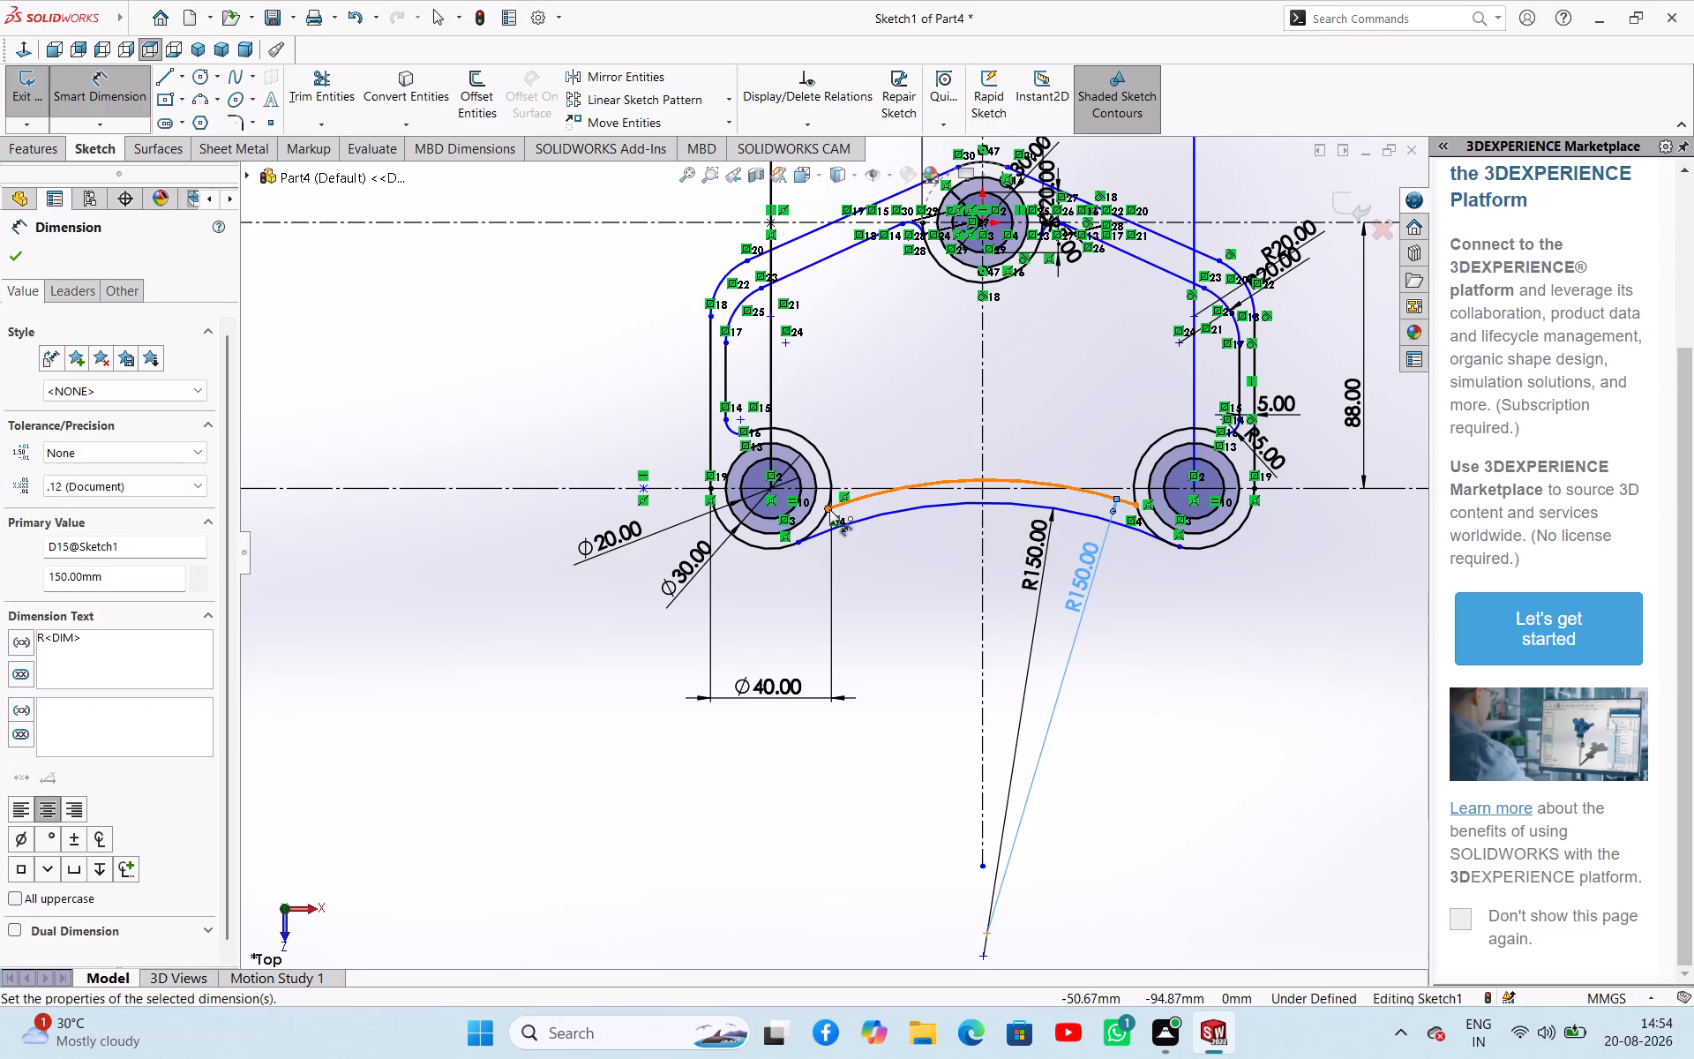
pyautogui.rightClick(891, 630)
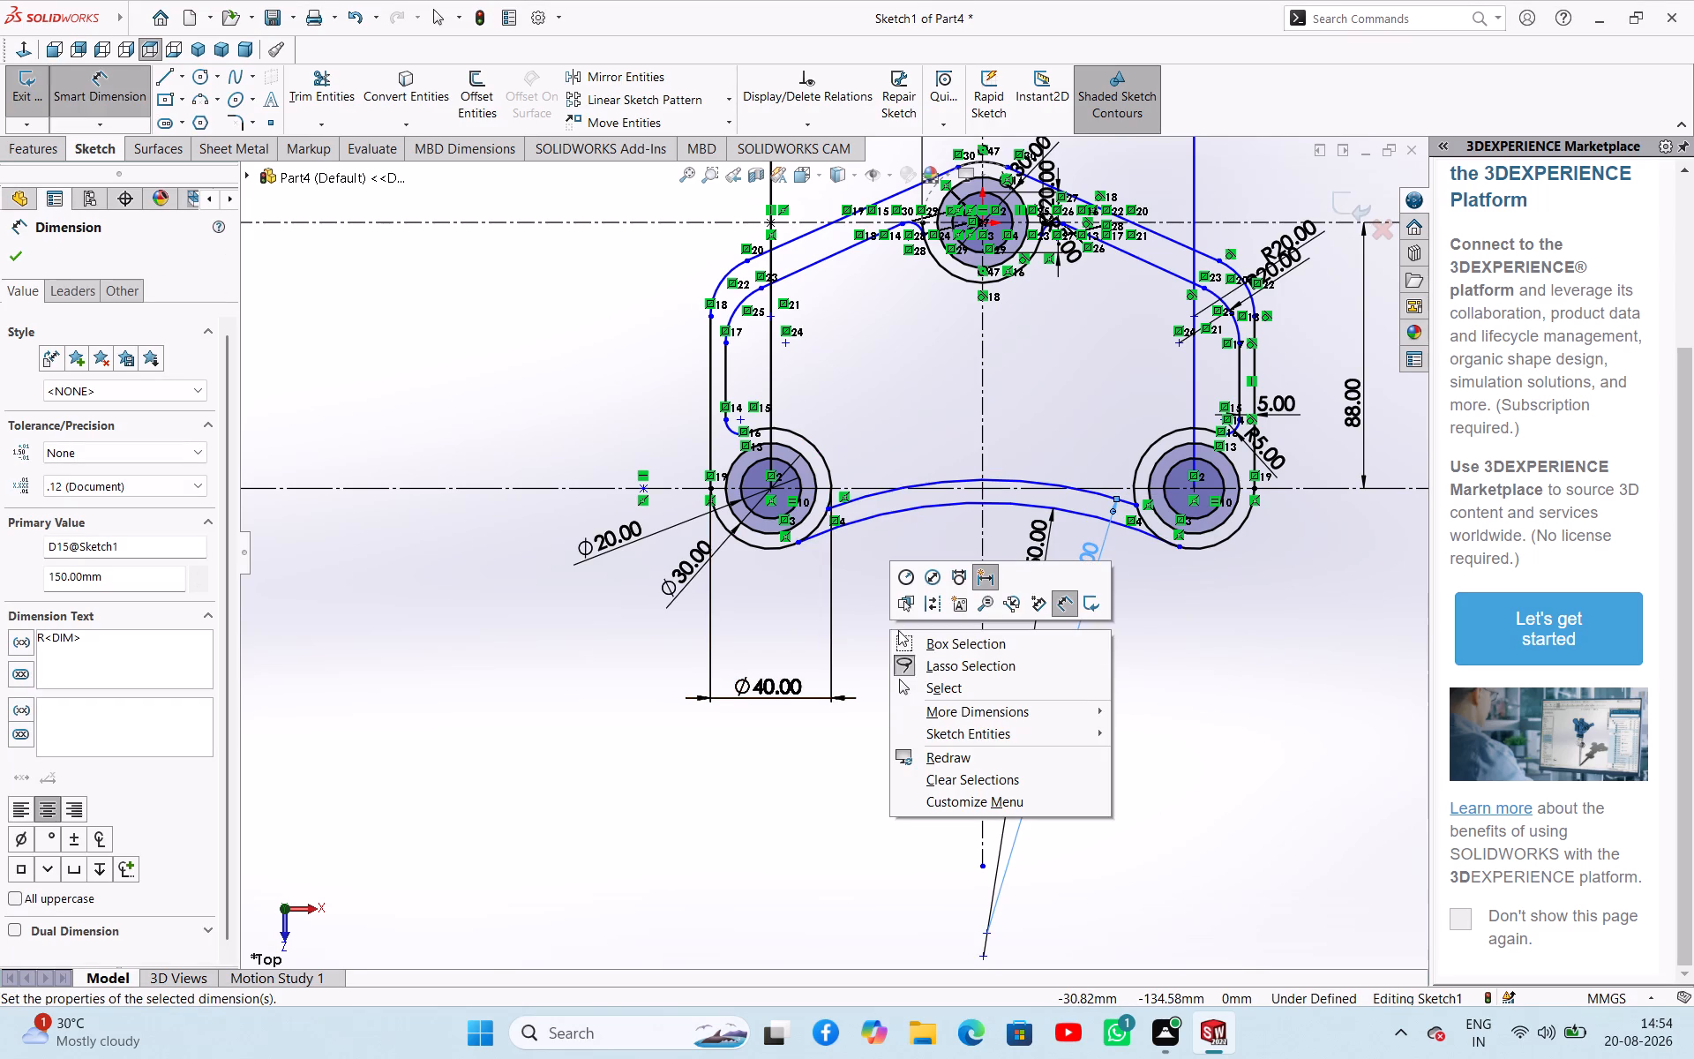
pyautogui.click(909, 687)
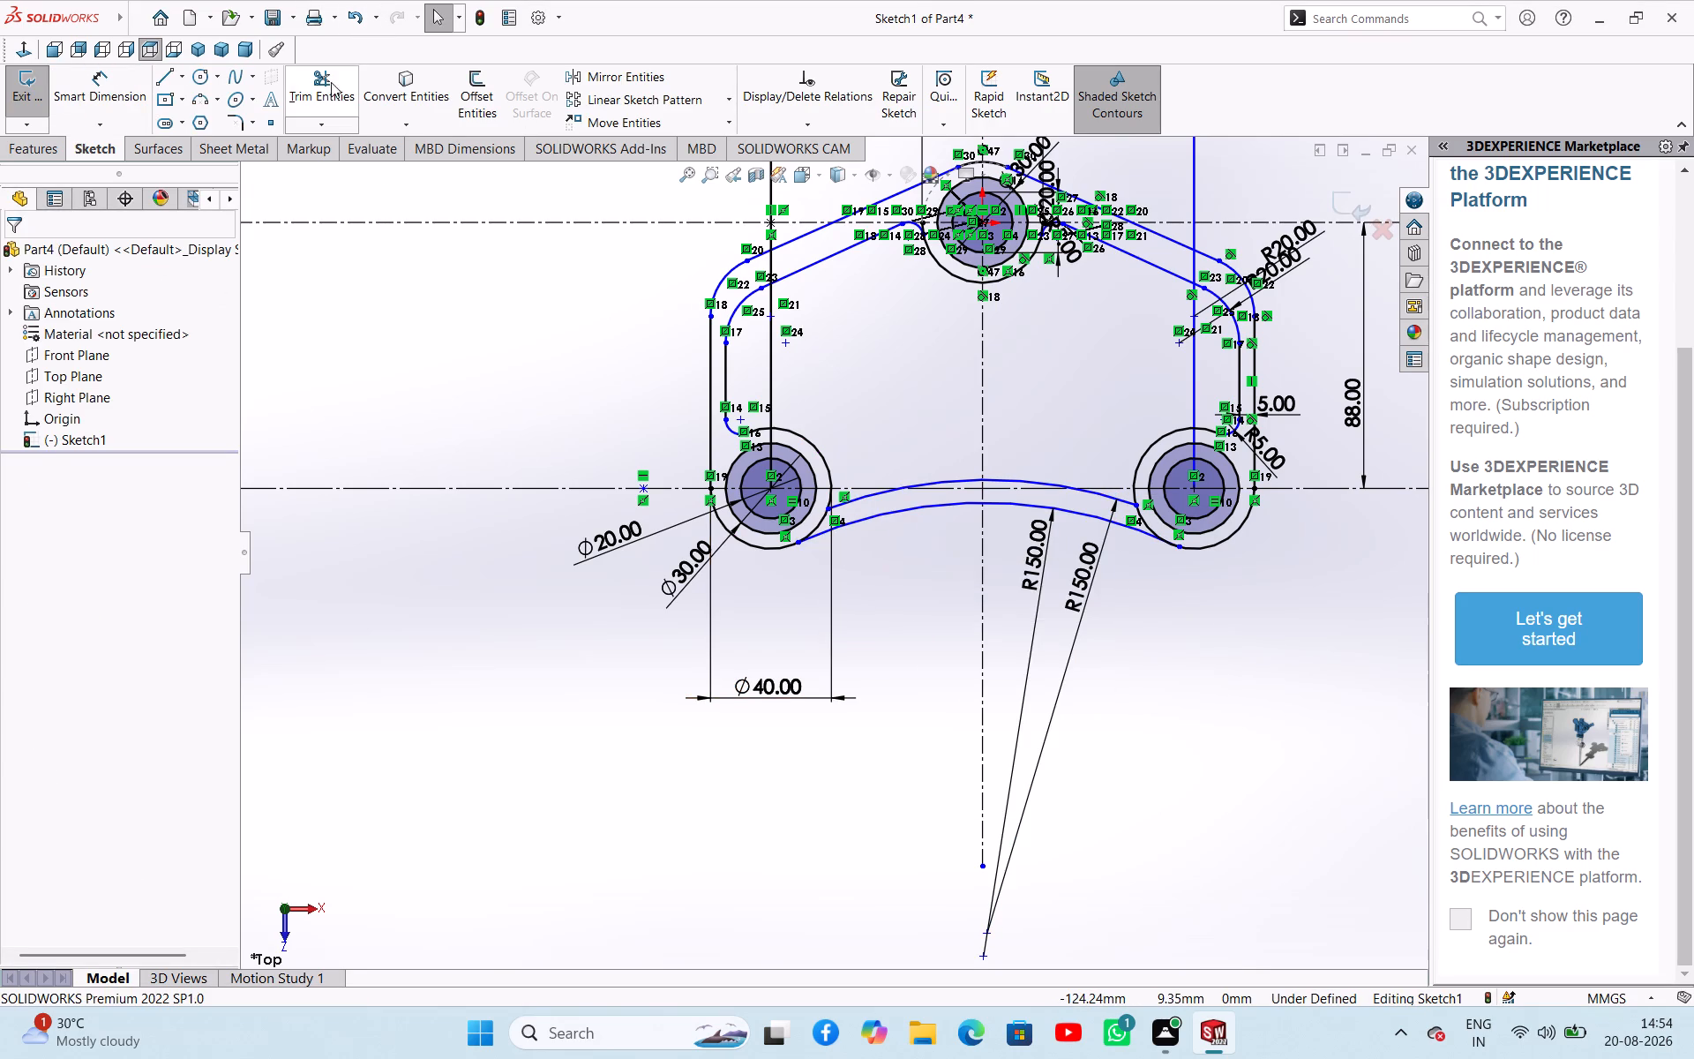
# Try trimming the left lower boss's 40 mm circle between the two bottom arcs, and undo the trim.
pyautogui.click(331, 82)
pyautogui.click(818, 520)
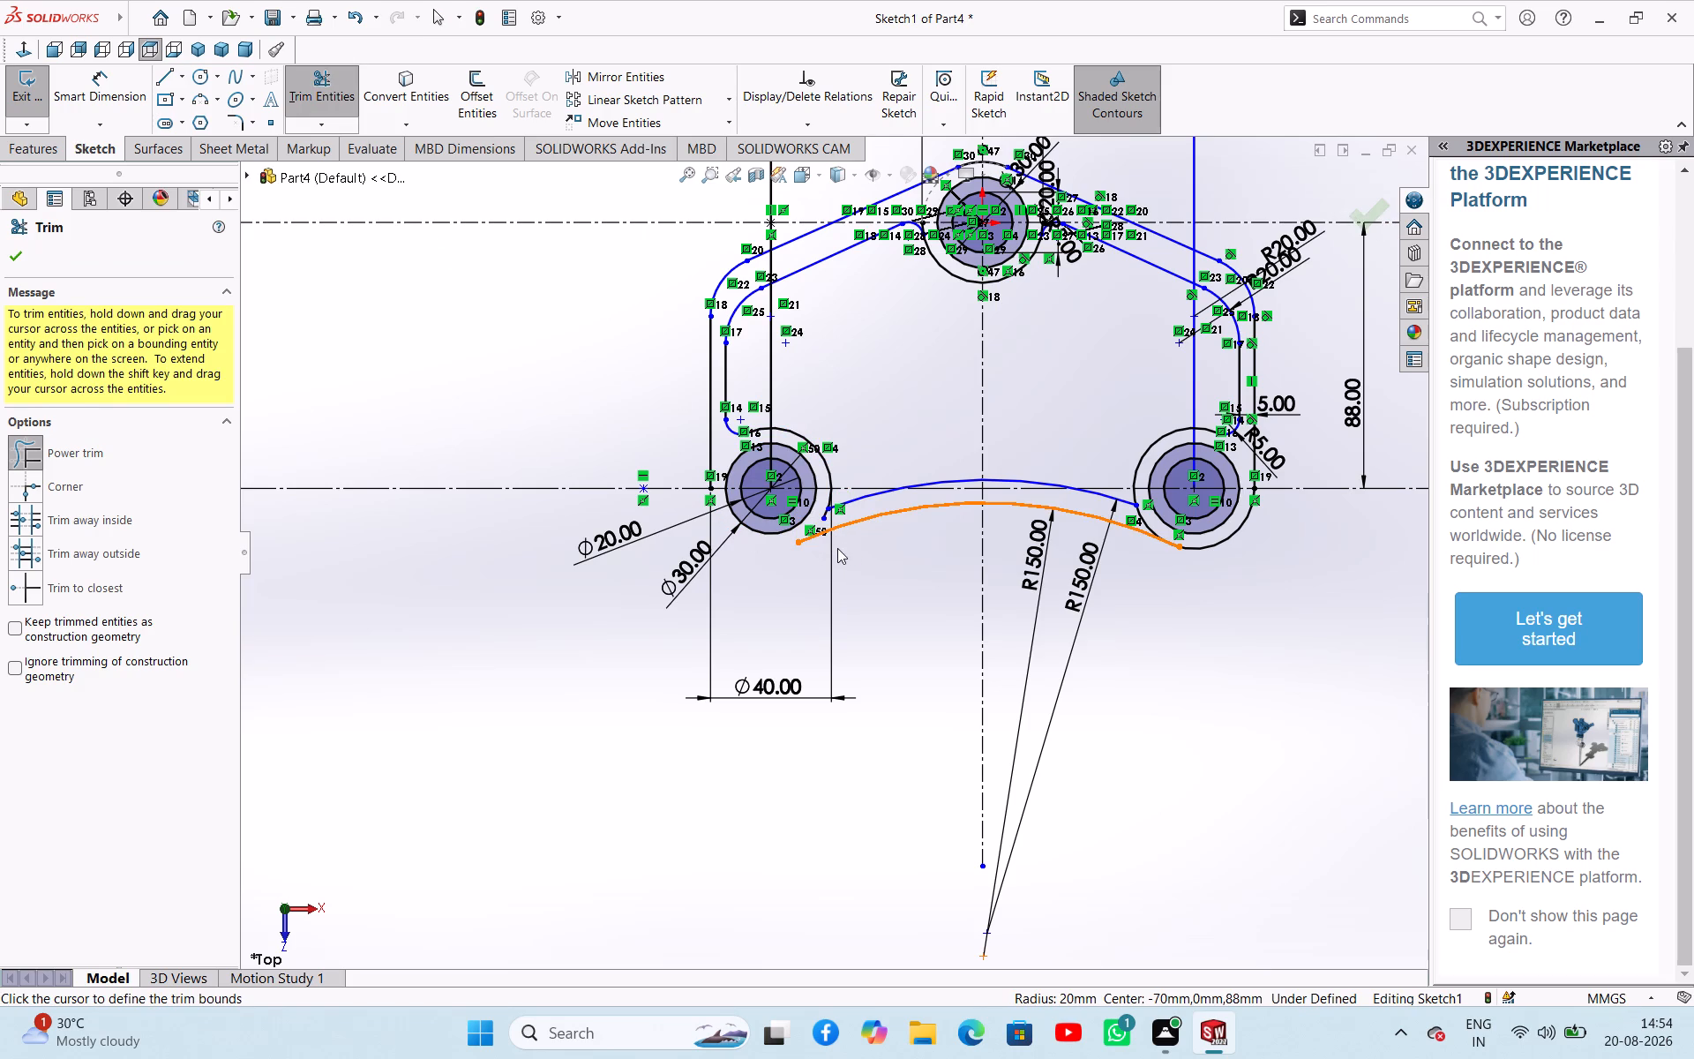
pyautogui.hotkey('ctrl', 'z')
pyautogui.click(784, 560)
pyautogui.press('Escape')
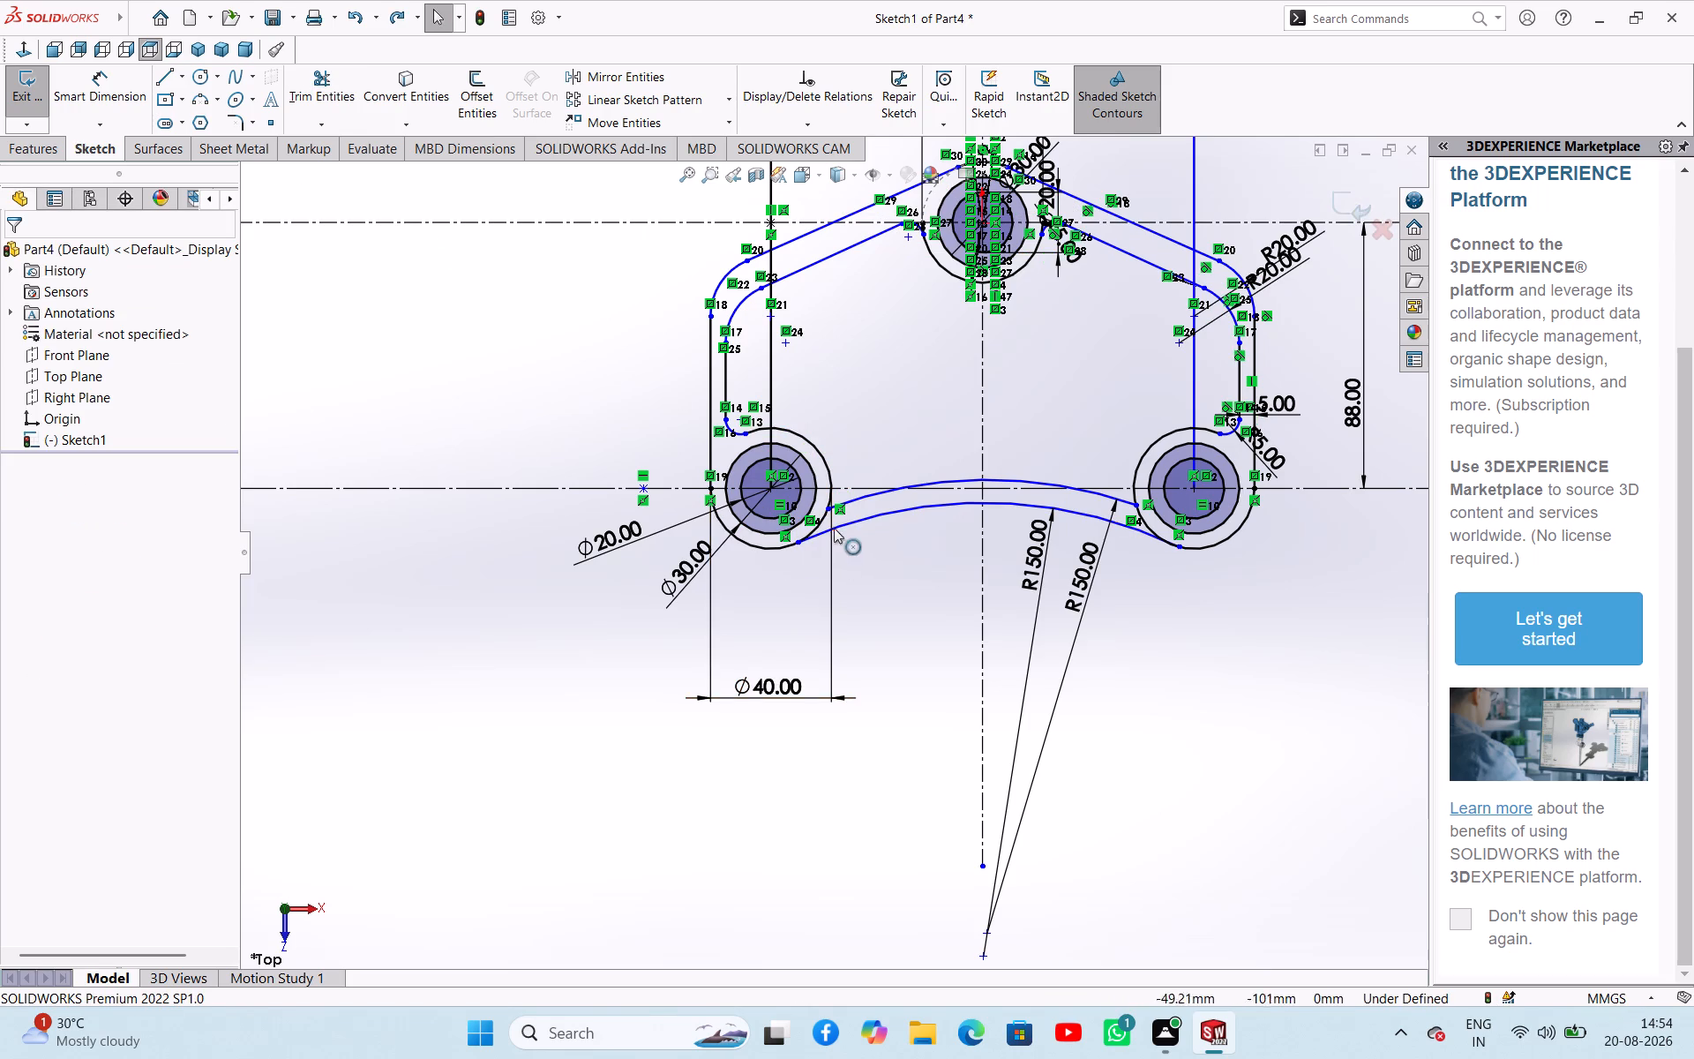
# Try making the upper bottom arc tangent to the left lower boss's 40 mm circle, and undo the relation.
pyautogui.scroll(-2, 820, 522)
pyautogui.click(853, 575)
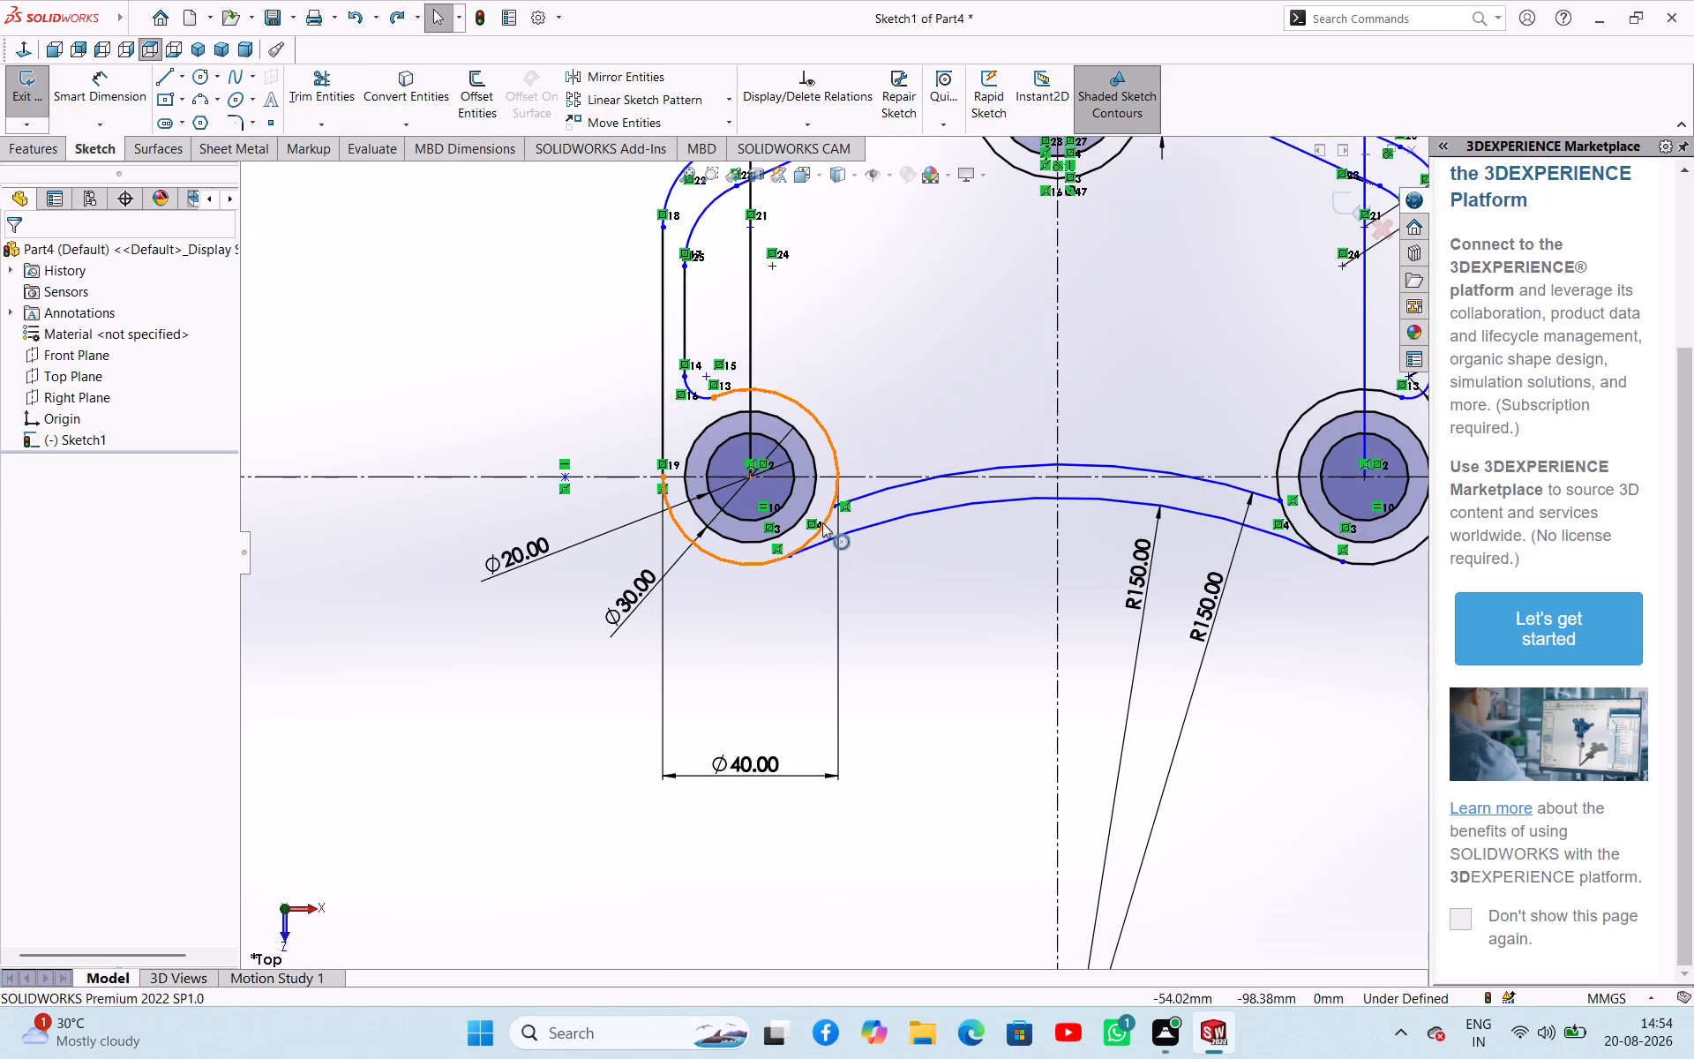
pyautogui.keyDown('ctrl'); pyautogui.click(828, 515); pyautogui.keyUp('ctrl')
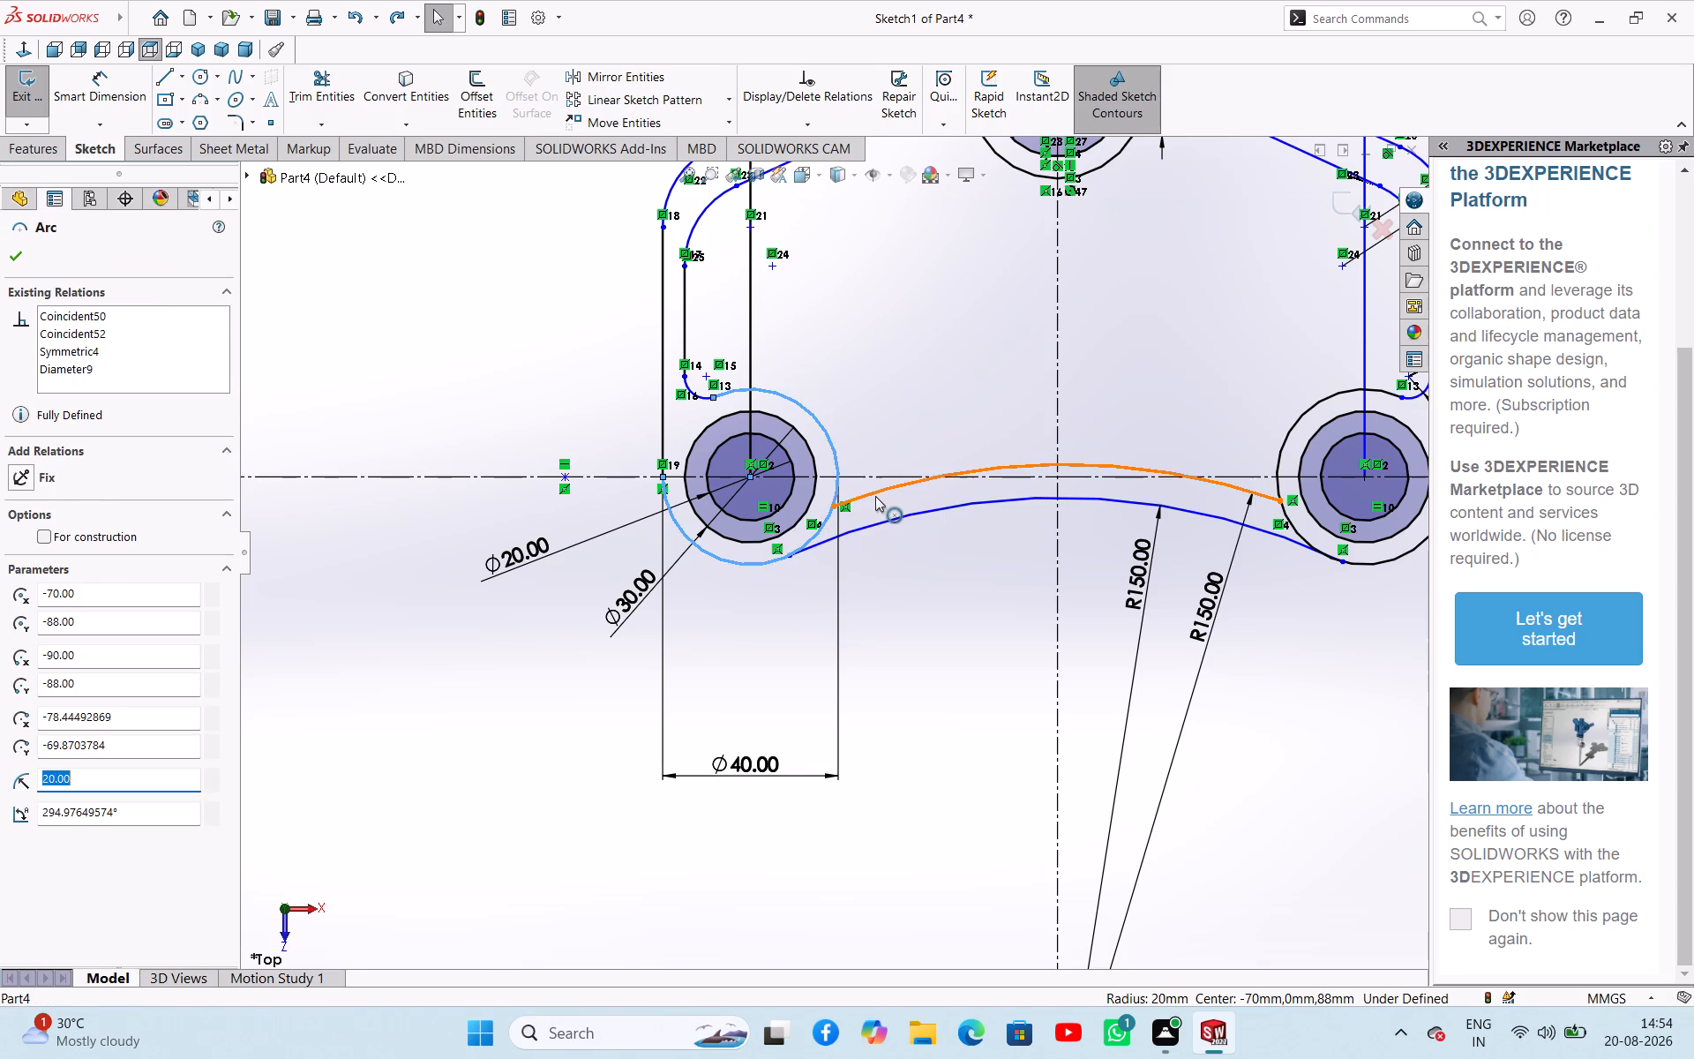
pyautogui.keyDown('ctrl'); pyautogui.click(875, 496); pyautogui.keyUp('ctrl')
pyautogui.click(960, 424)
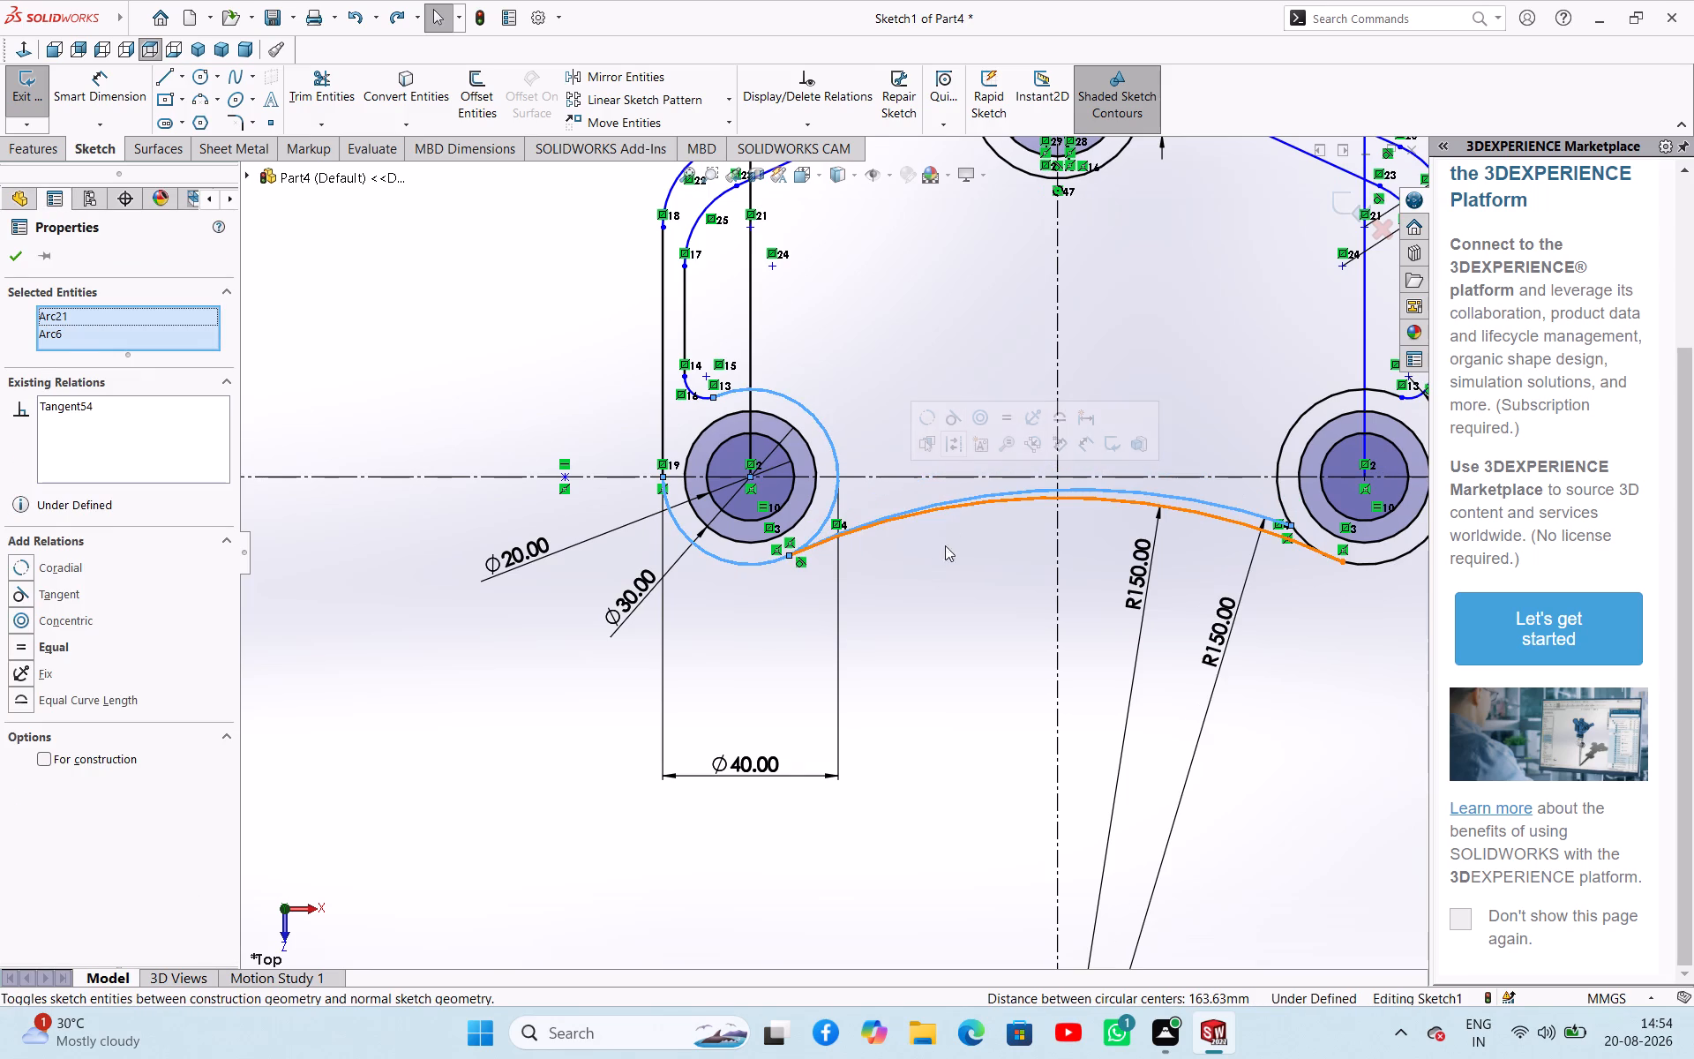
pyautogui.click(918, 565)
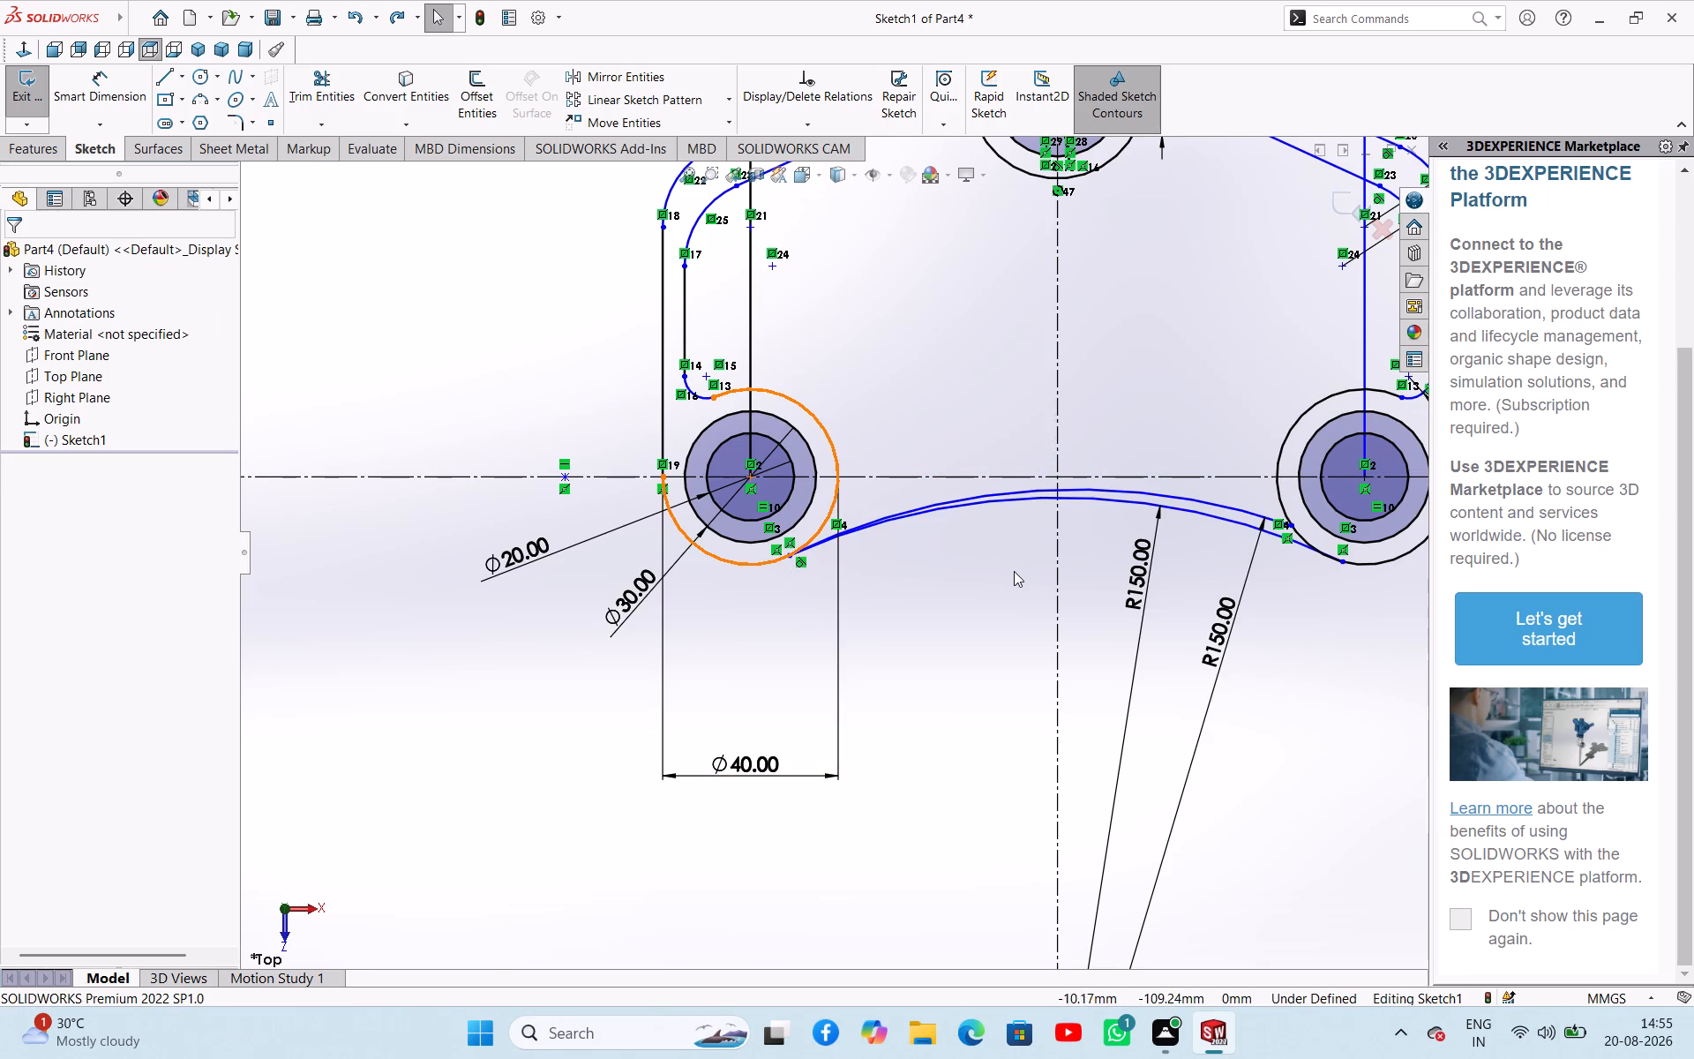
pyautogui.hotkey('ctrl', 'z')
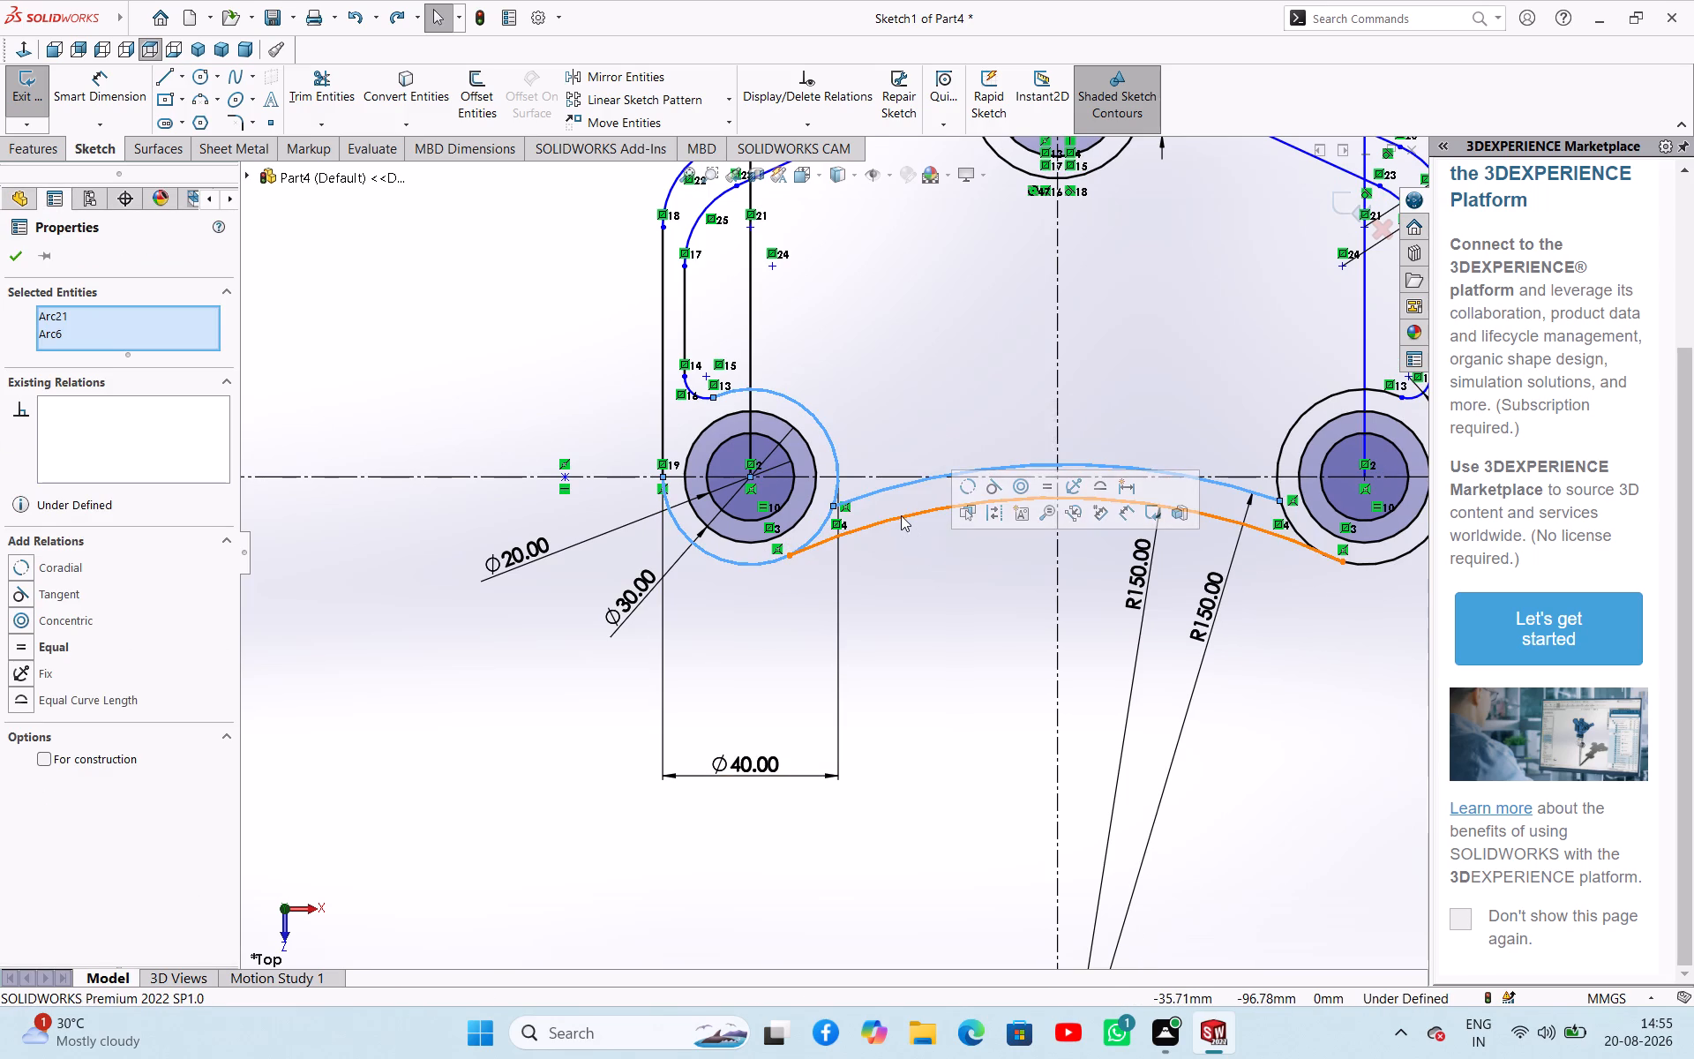
# Make the lower bottom arc tangent to the 40 mm circles of both lower bosses.
pyautogui.click(901, 515)
pyautogui.keyDown('ctrl'); pyautogui.click(755, 556); pyautogui.keyUp('ctrl')
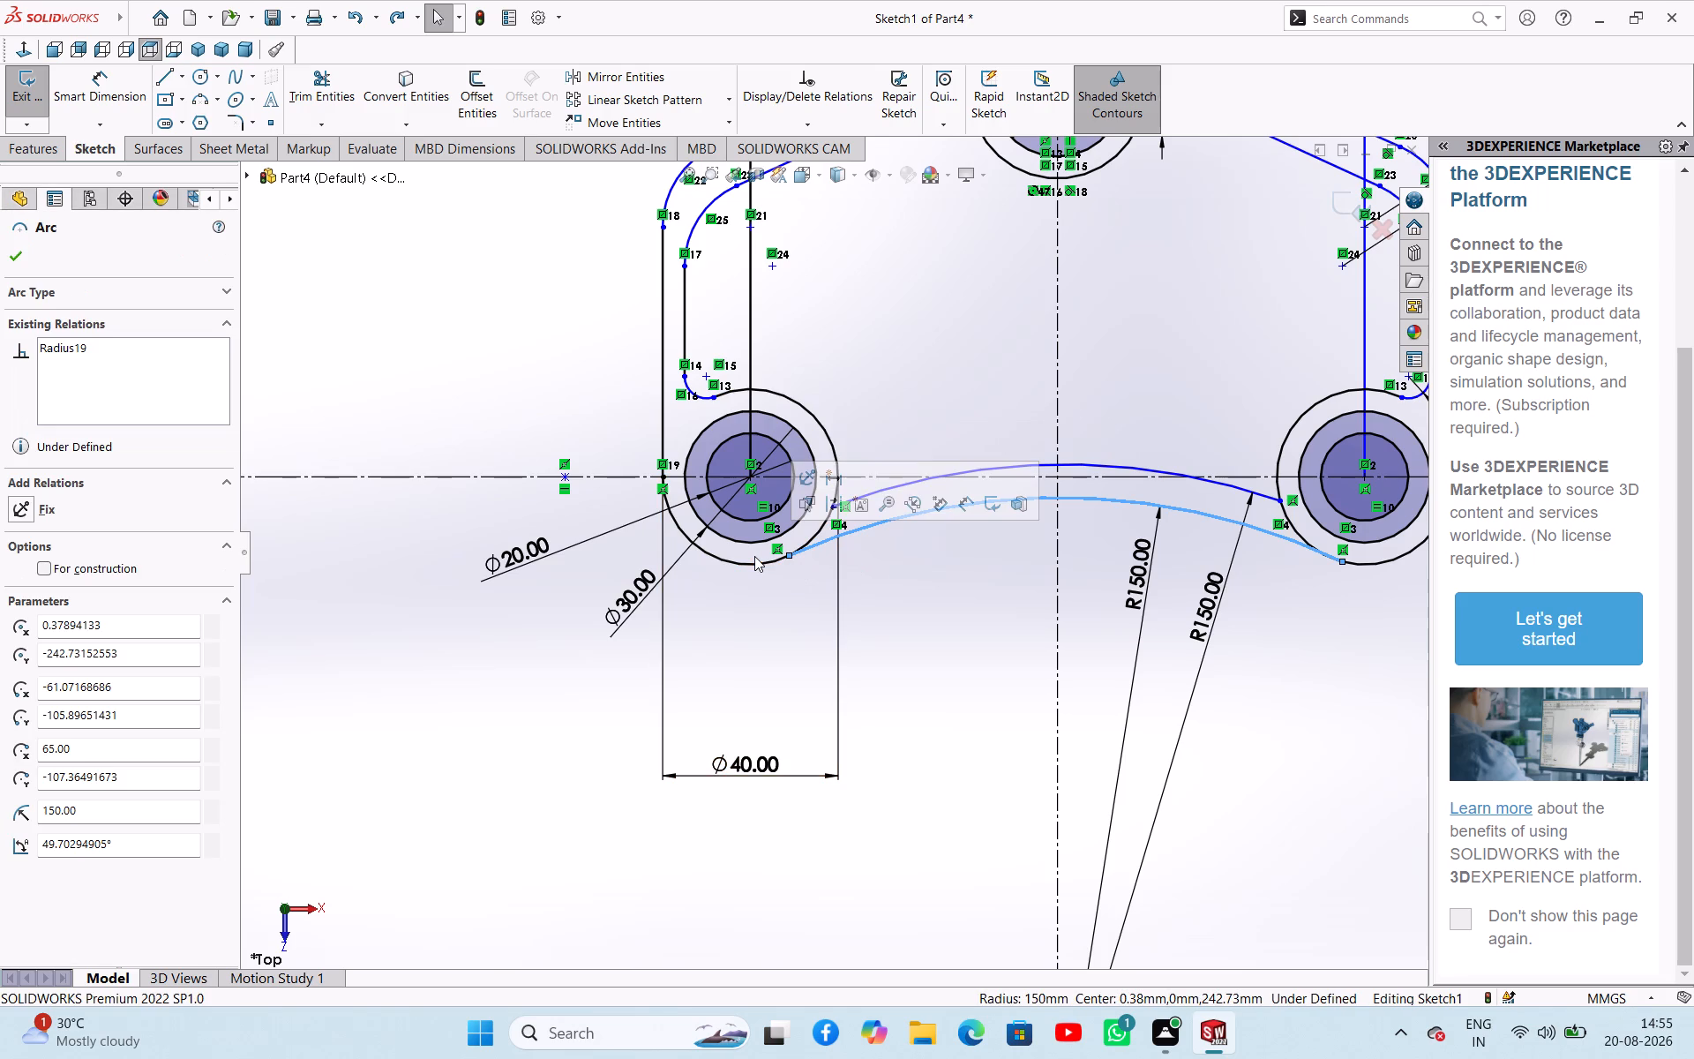
pyautogui.click(783, 621)
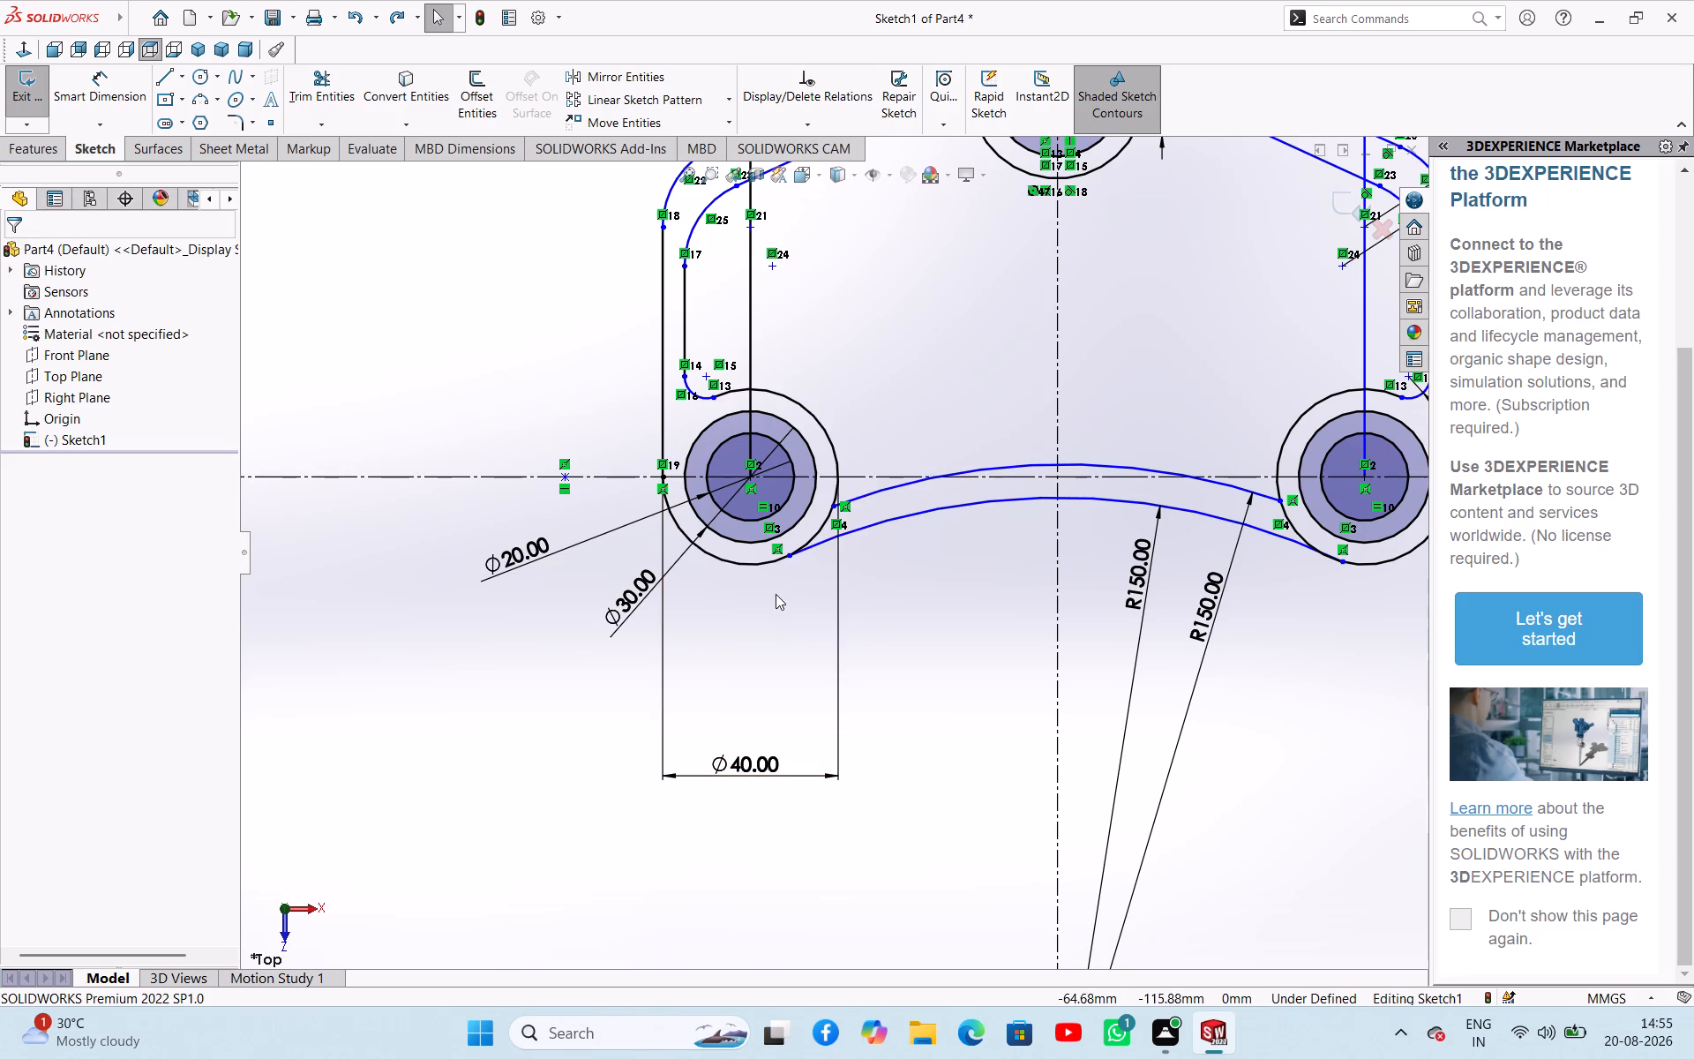
pyautogui.keyDown('ctrl'); pyautogui.click(757, 559); pyautogui.keyUp('ctrl')
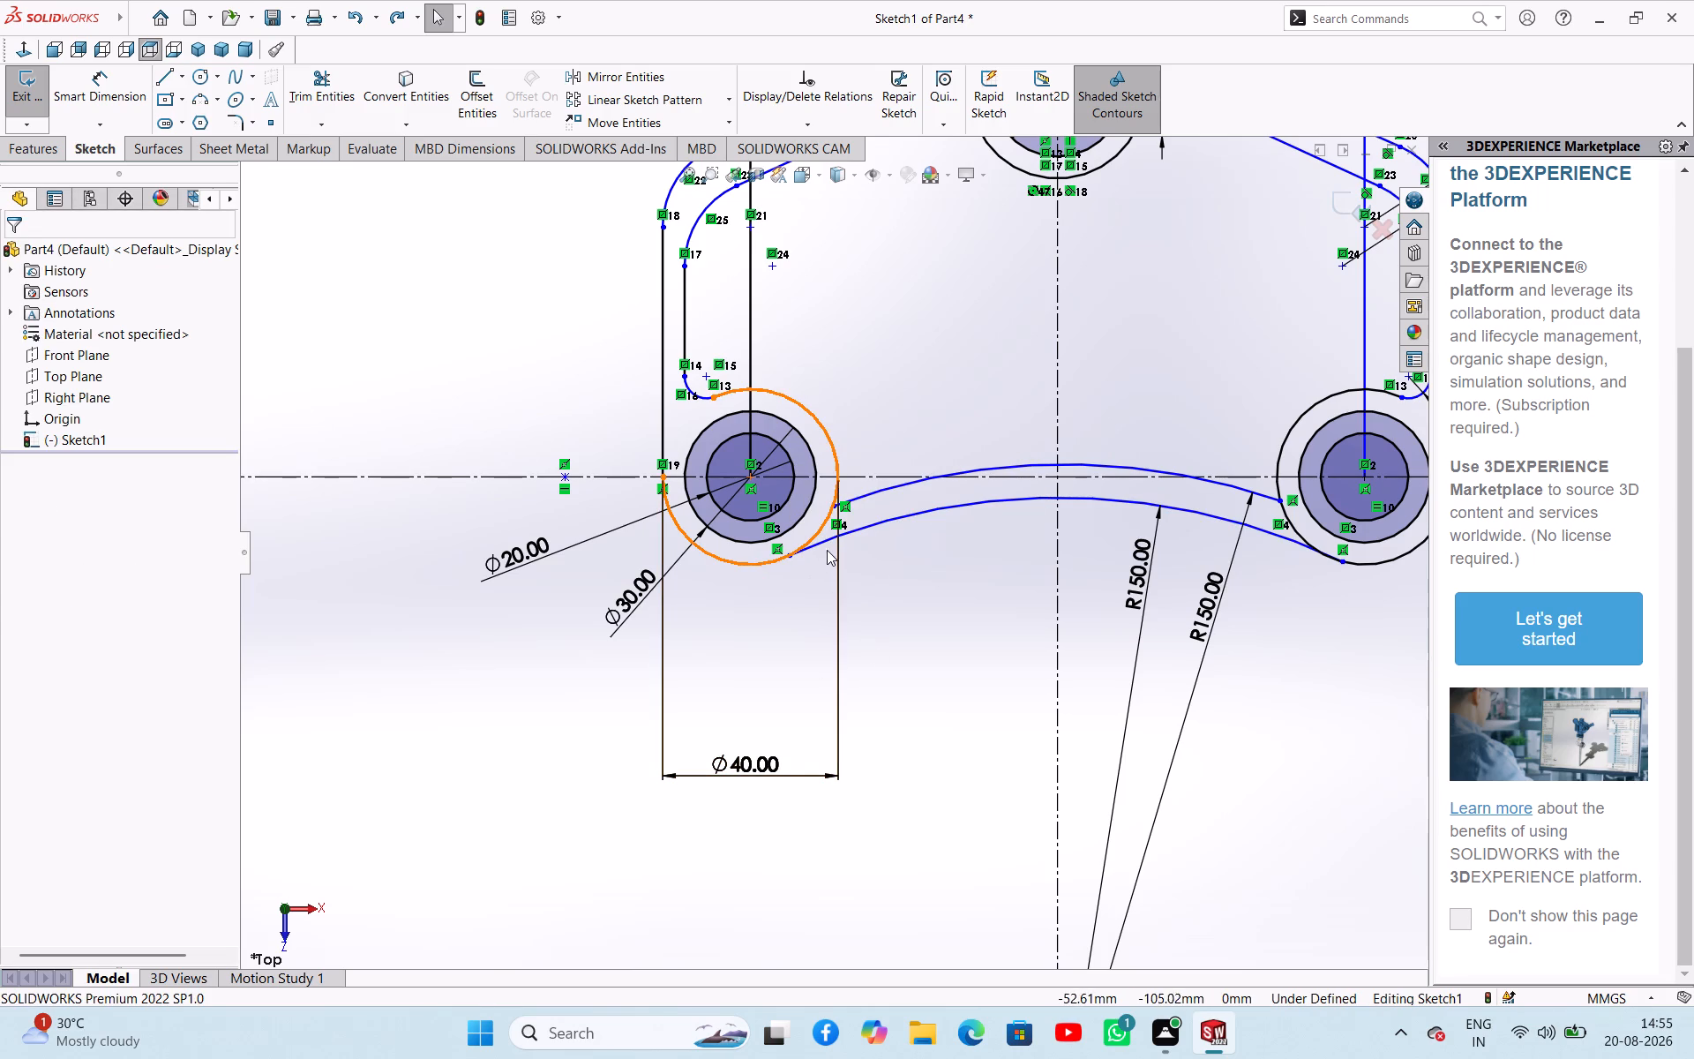
pyautogui.keyDown('ctrl'); pyautogui.click(825, 543); pyautogui.keyUp('ctrl')
pyautogui.keyDown('ctrl'); pyautogui.click(754, 559); pyautogui.keyUp('ctrl')
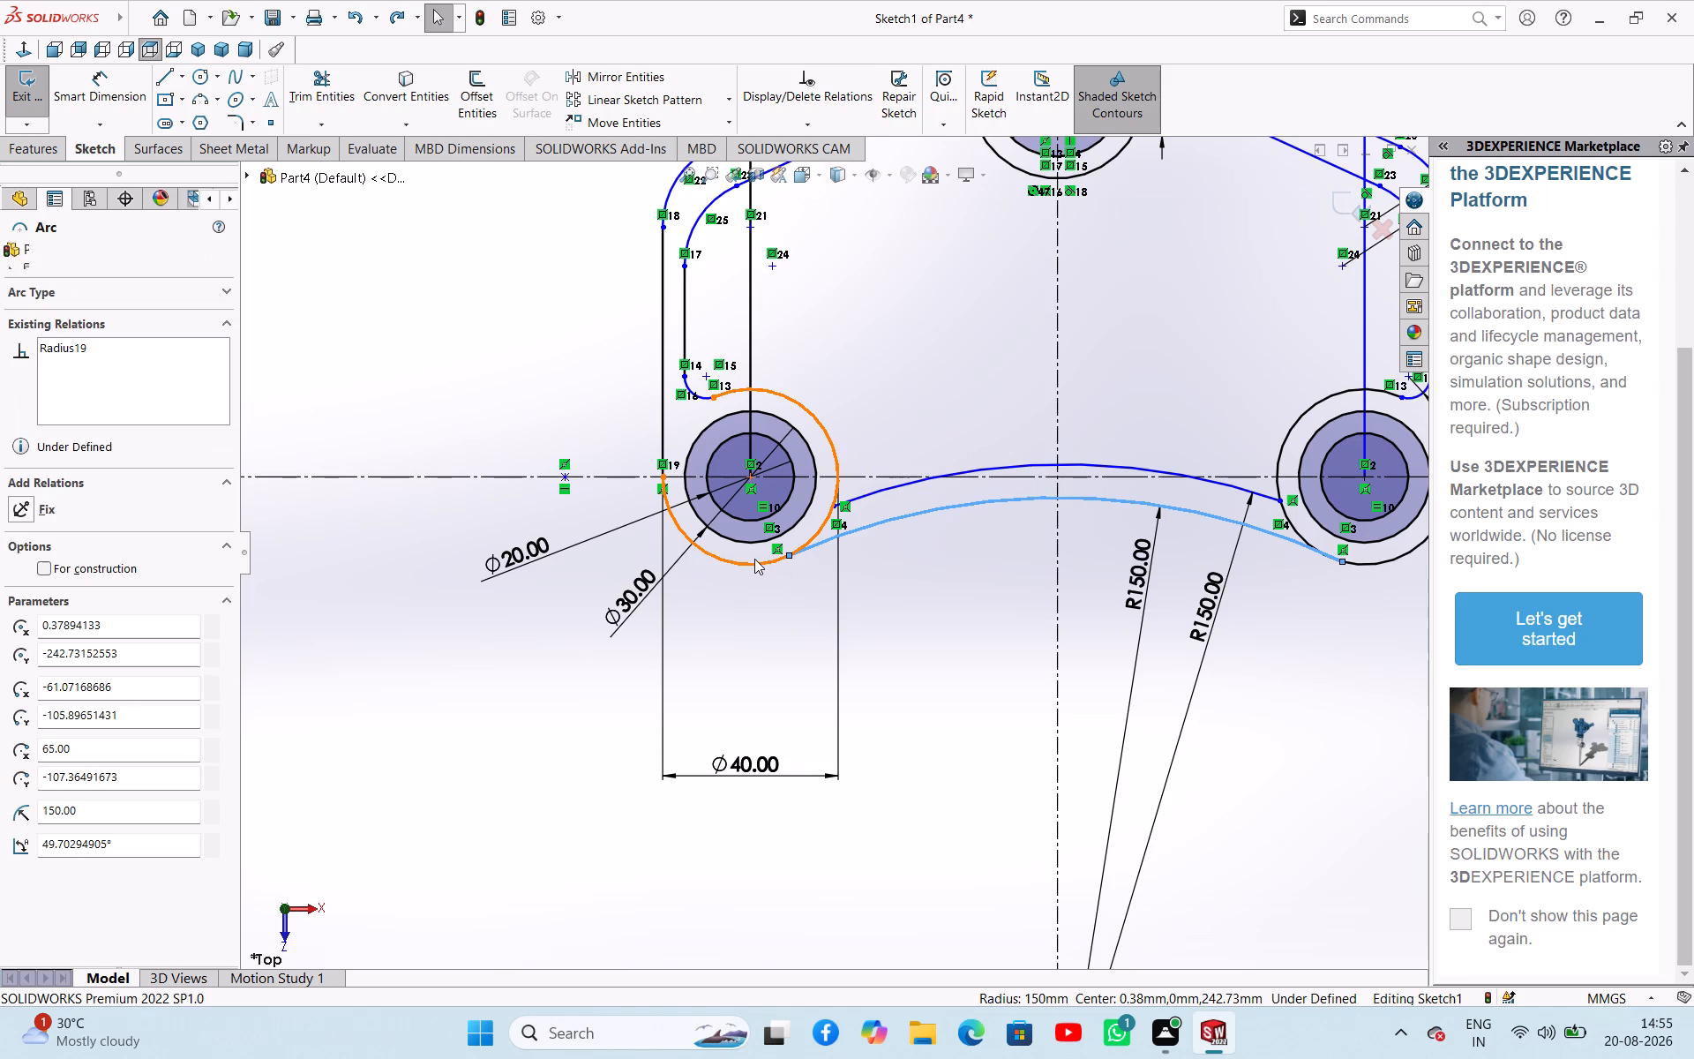
pyautogui.keyDown('ctrl'); pyautogui.click(750, 567); pyautogui.keyUp('ctrl')
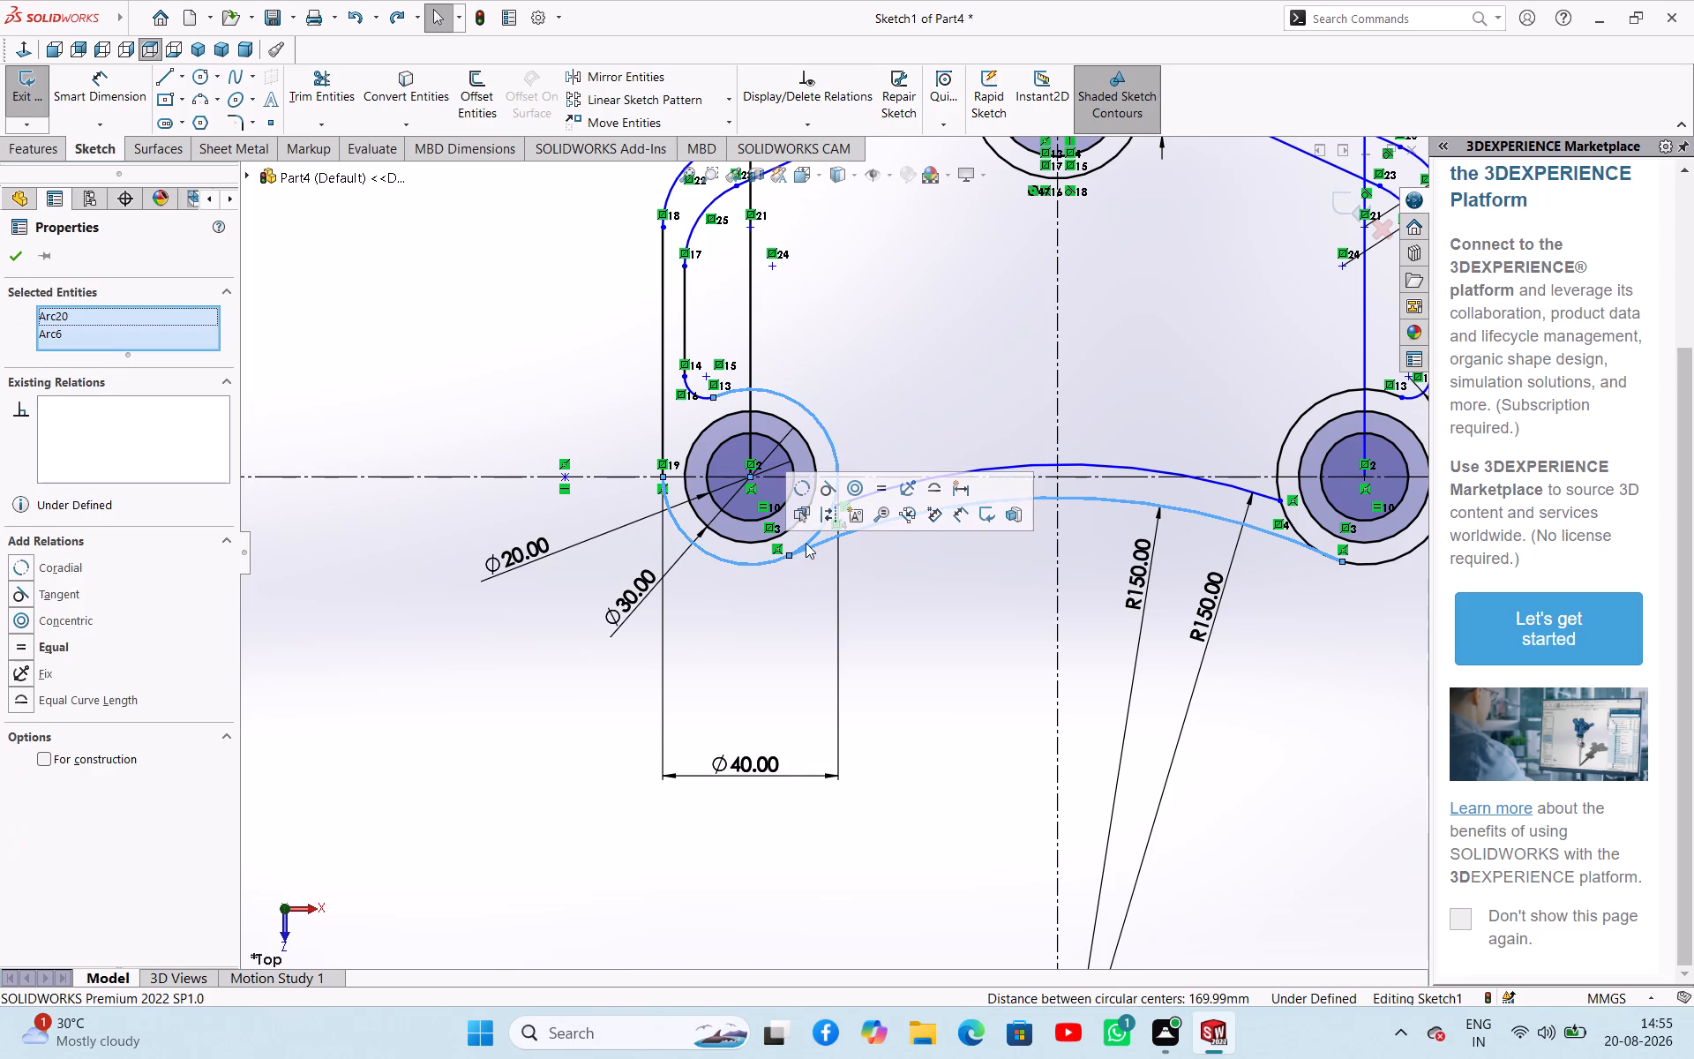
pyautogui.click(827, 487)
pyautogui.click(936, 635)
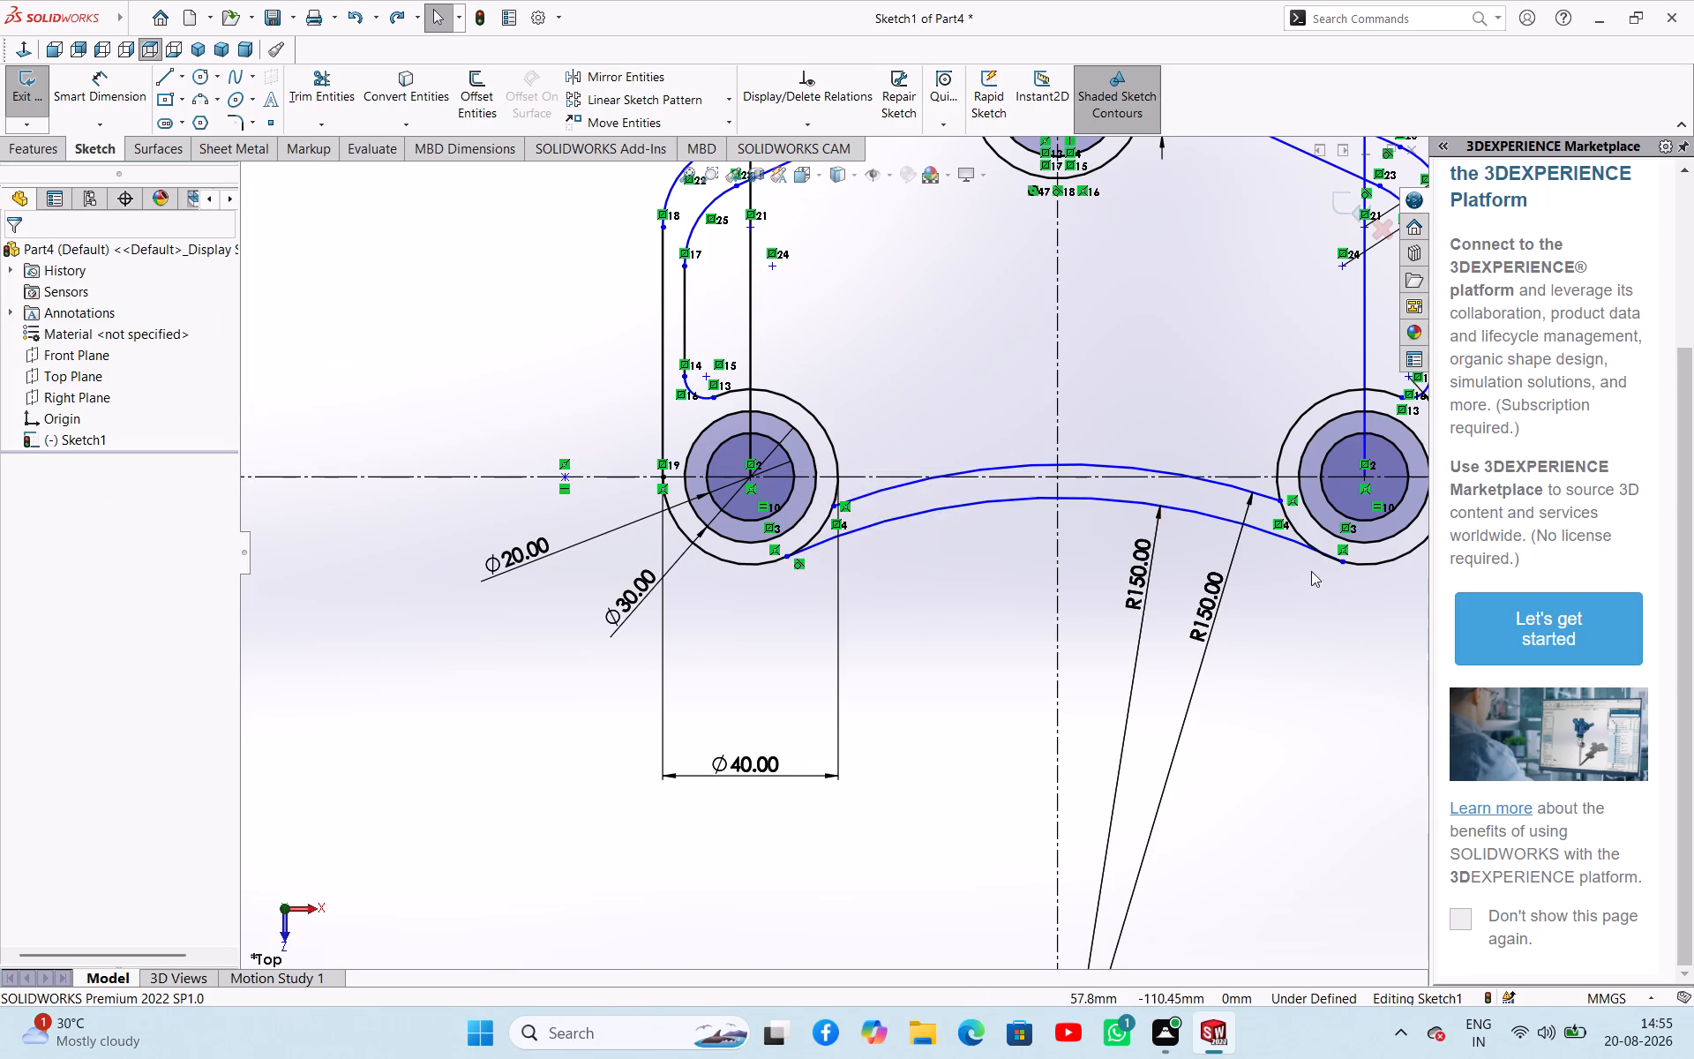
pyautogui.keyDown('ctrl'); pyautogui.click(1300, 542); pyautogui.keyUp('ctrl')
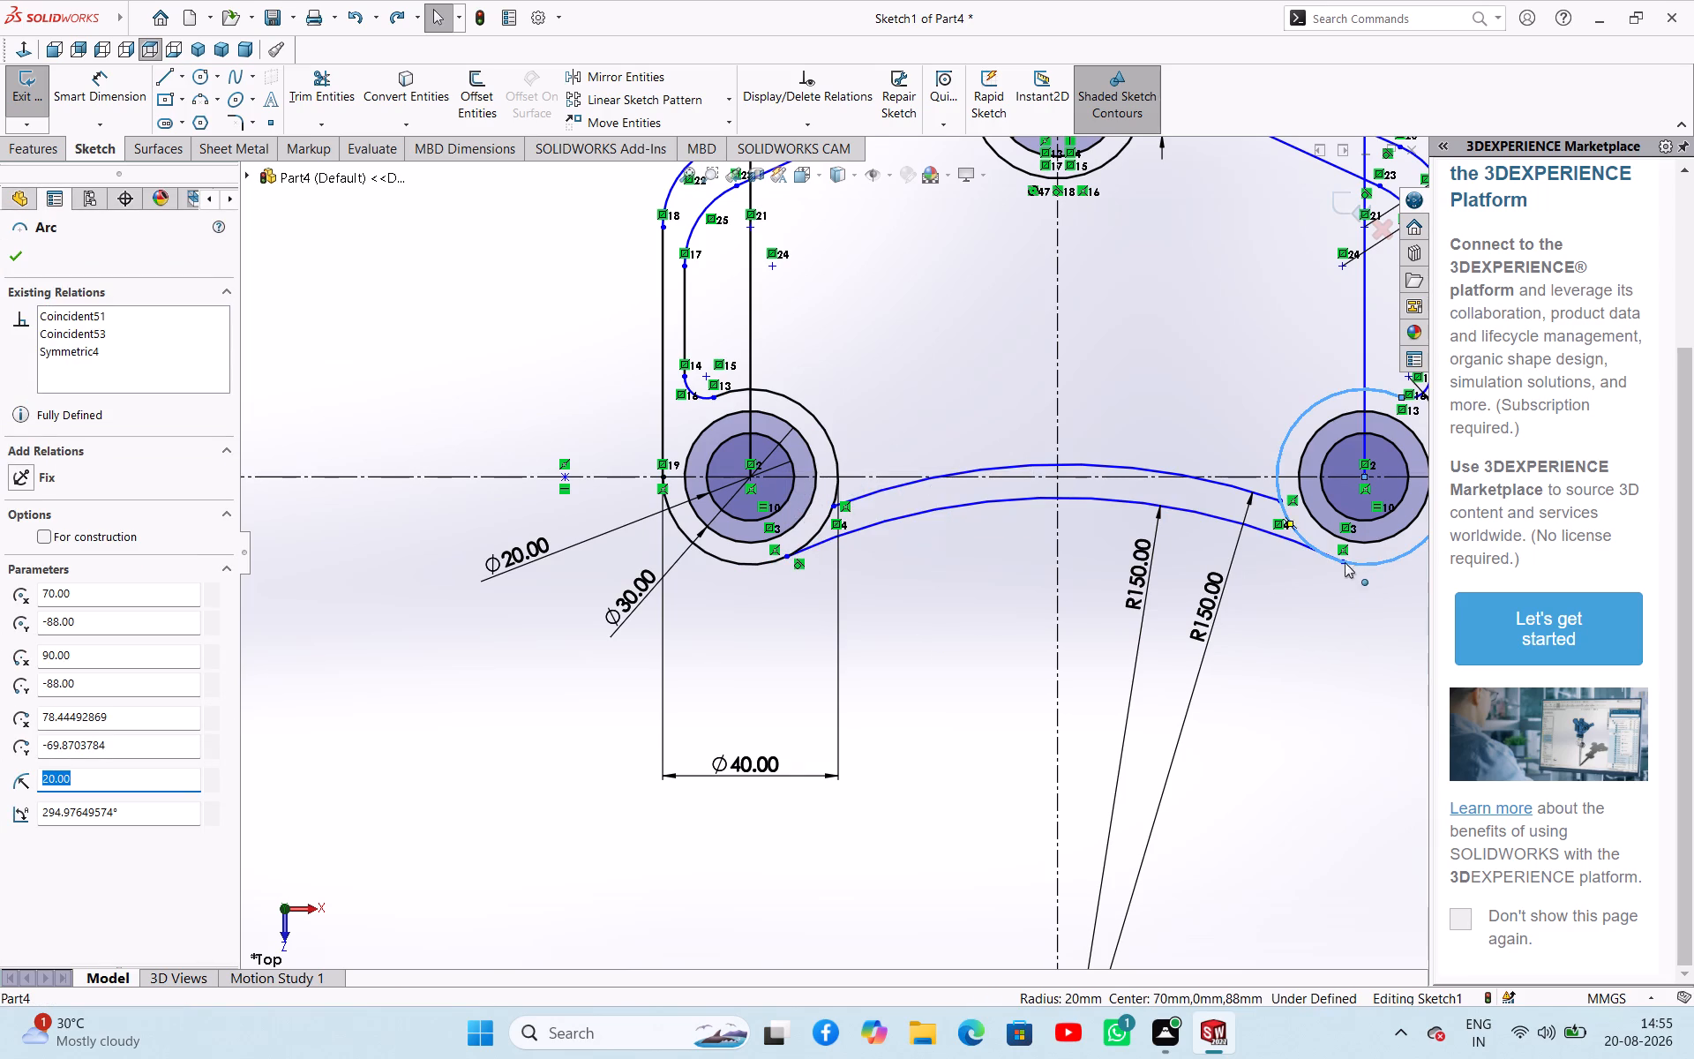
pyautogui.keyDown('ctrl'); pyautogui.click(1274, 537); pyautogui.keyUp('ctrl')
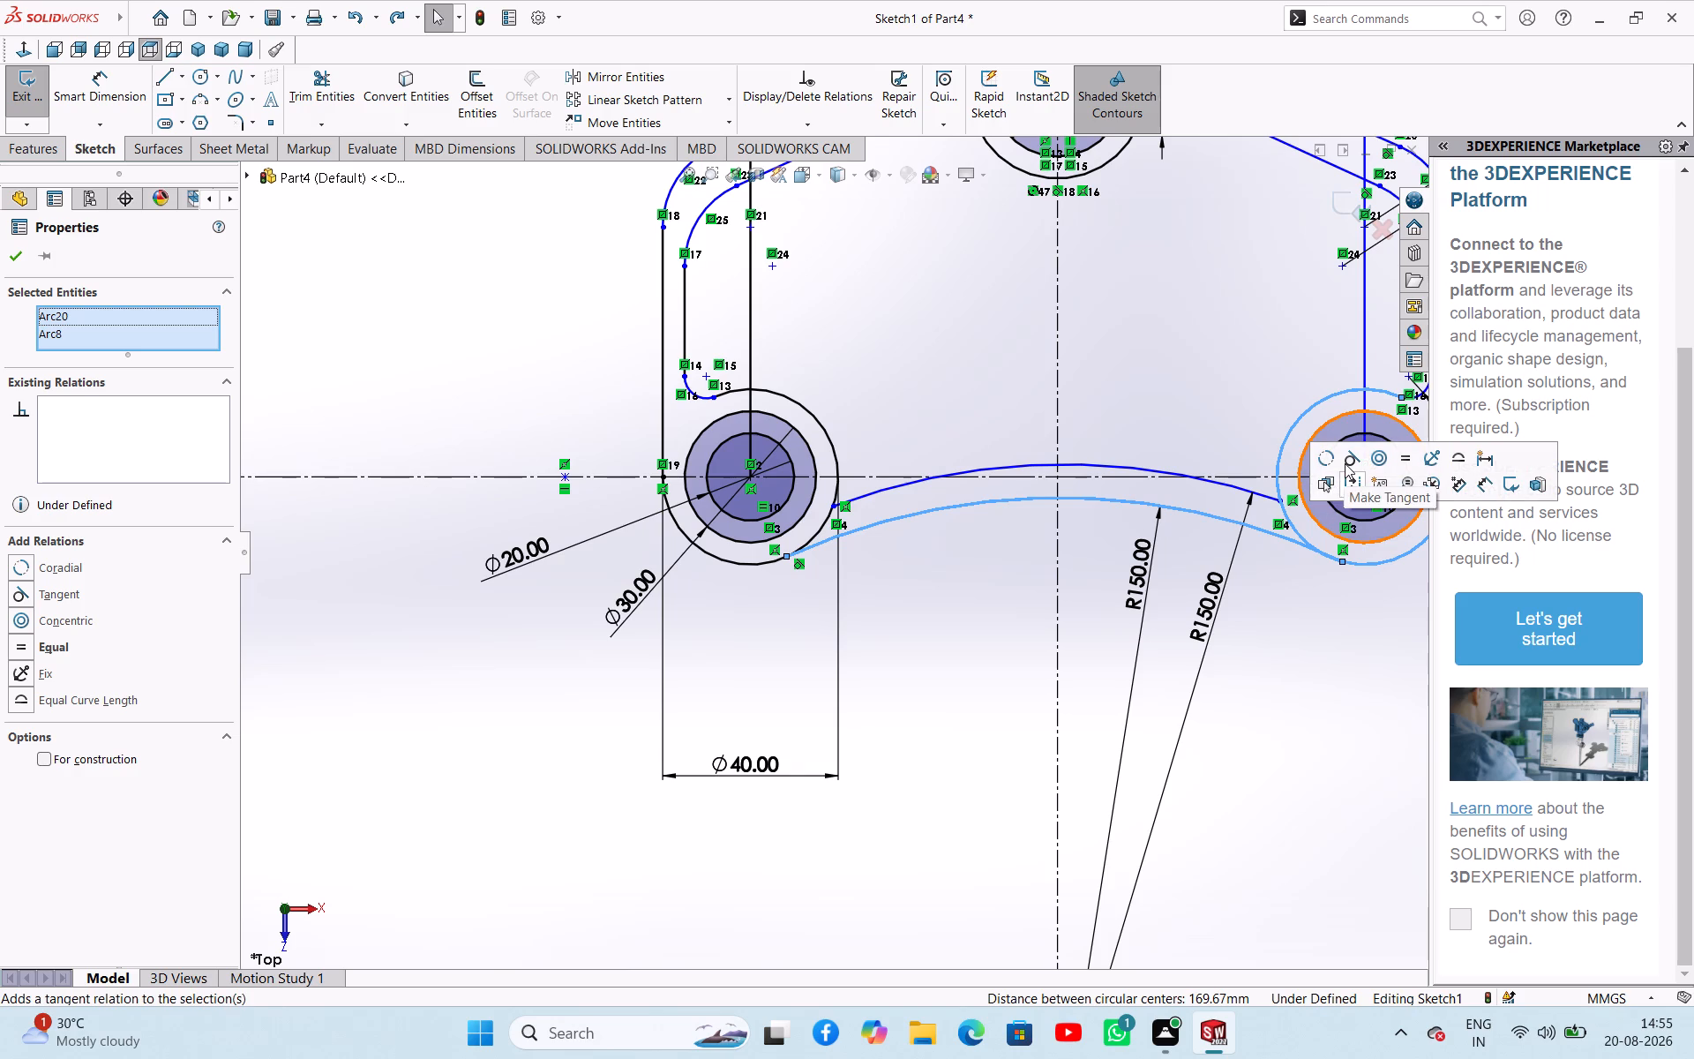
pyautogui.click(1345, 463)
pyautogui.click(1359, 642)
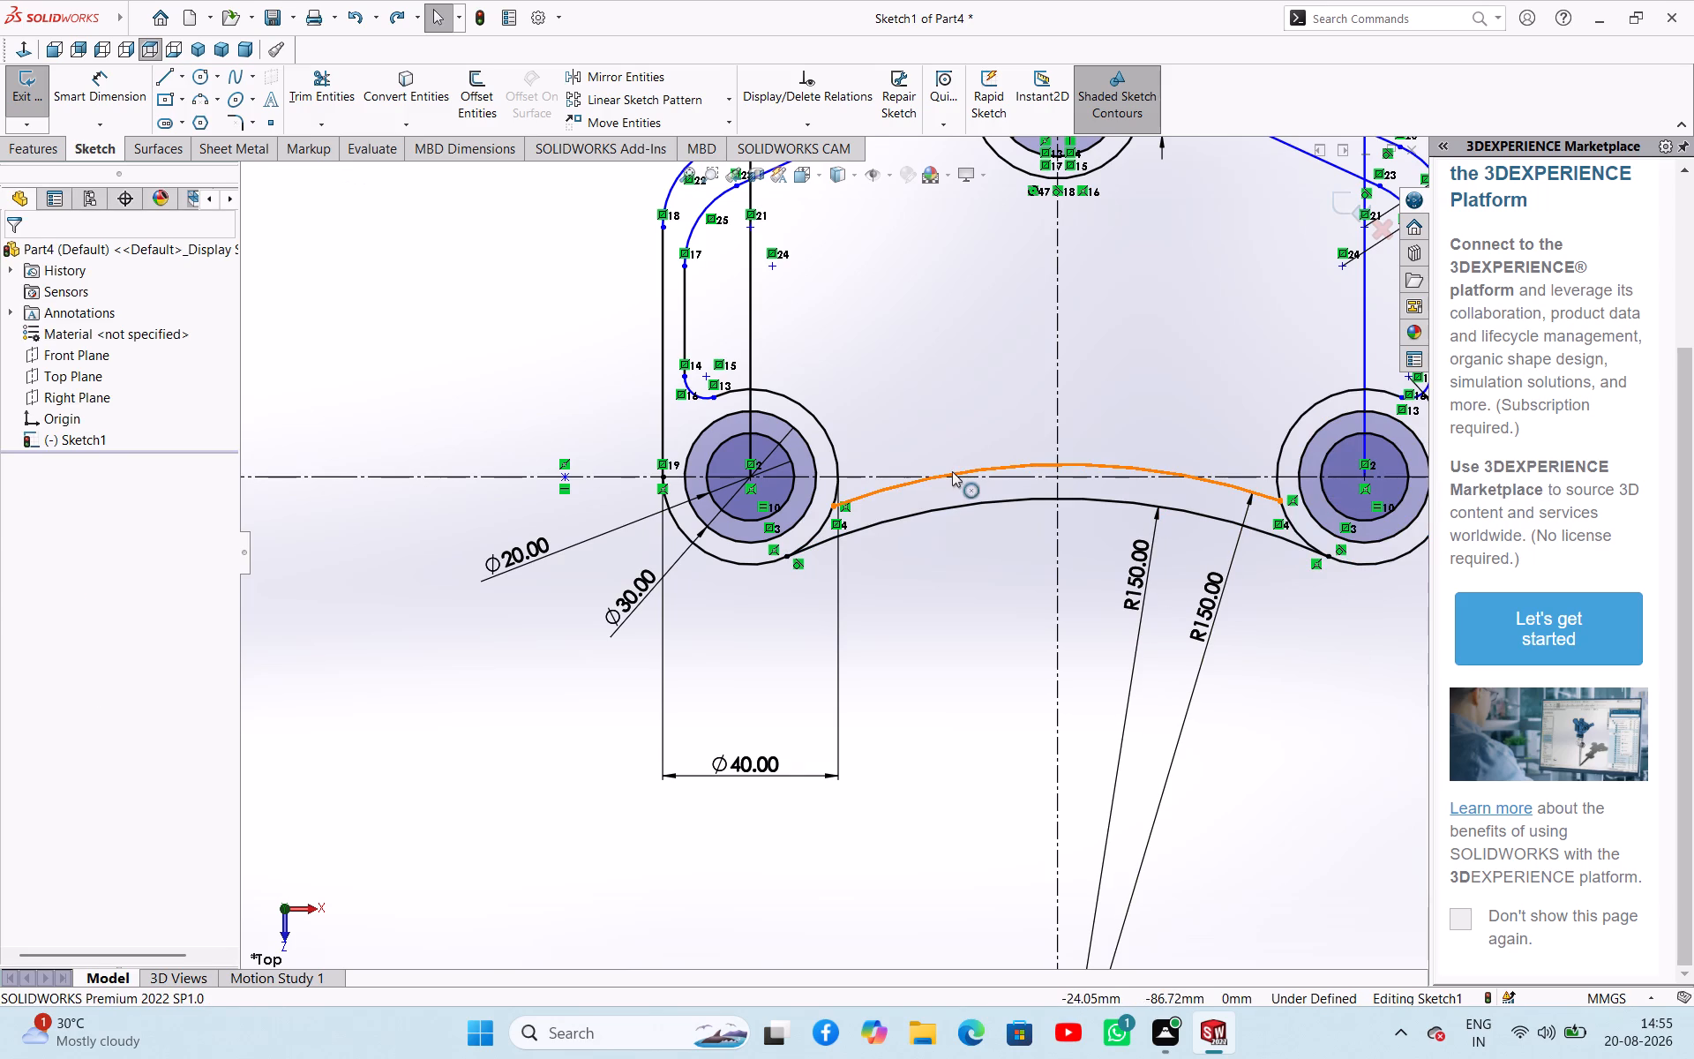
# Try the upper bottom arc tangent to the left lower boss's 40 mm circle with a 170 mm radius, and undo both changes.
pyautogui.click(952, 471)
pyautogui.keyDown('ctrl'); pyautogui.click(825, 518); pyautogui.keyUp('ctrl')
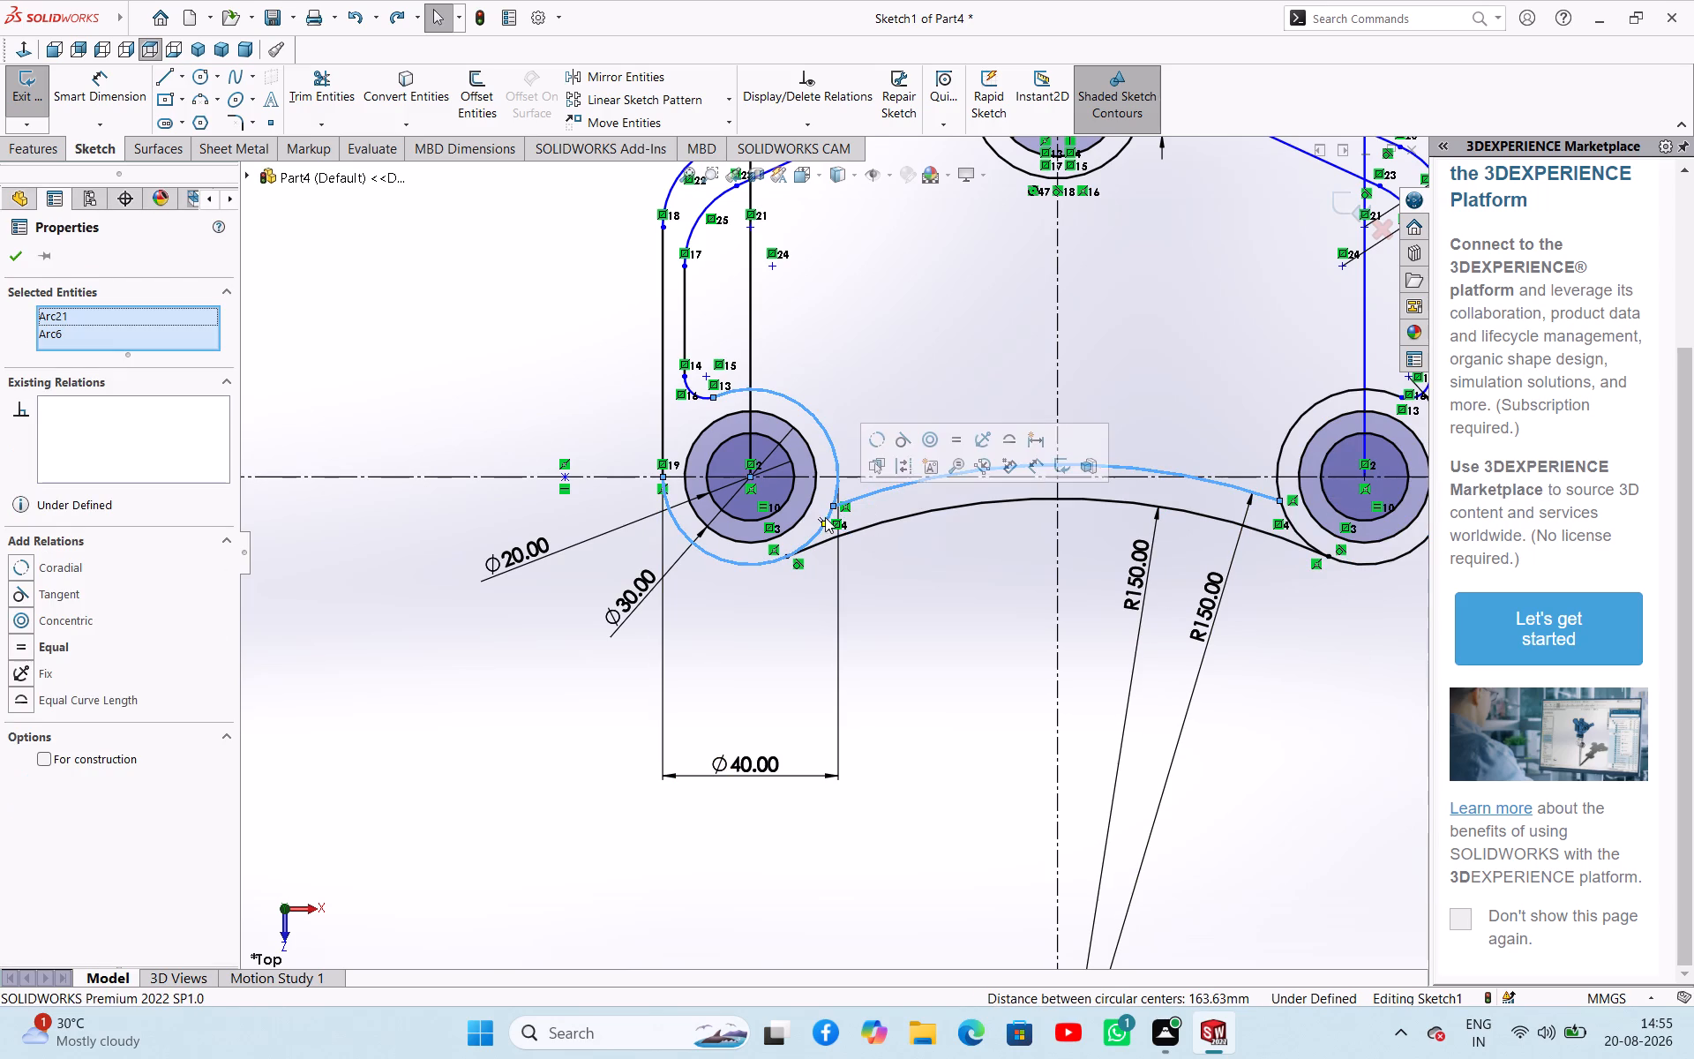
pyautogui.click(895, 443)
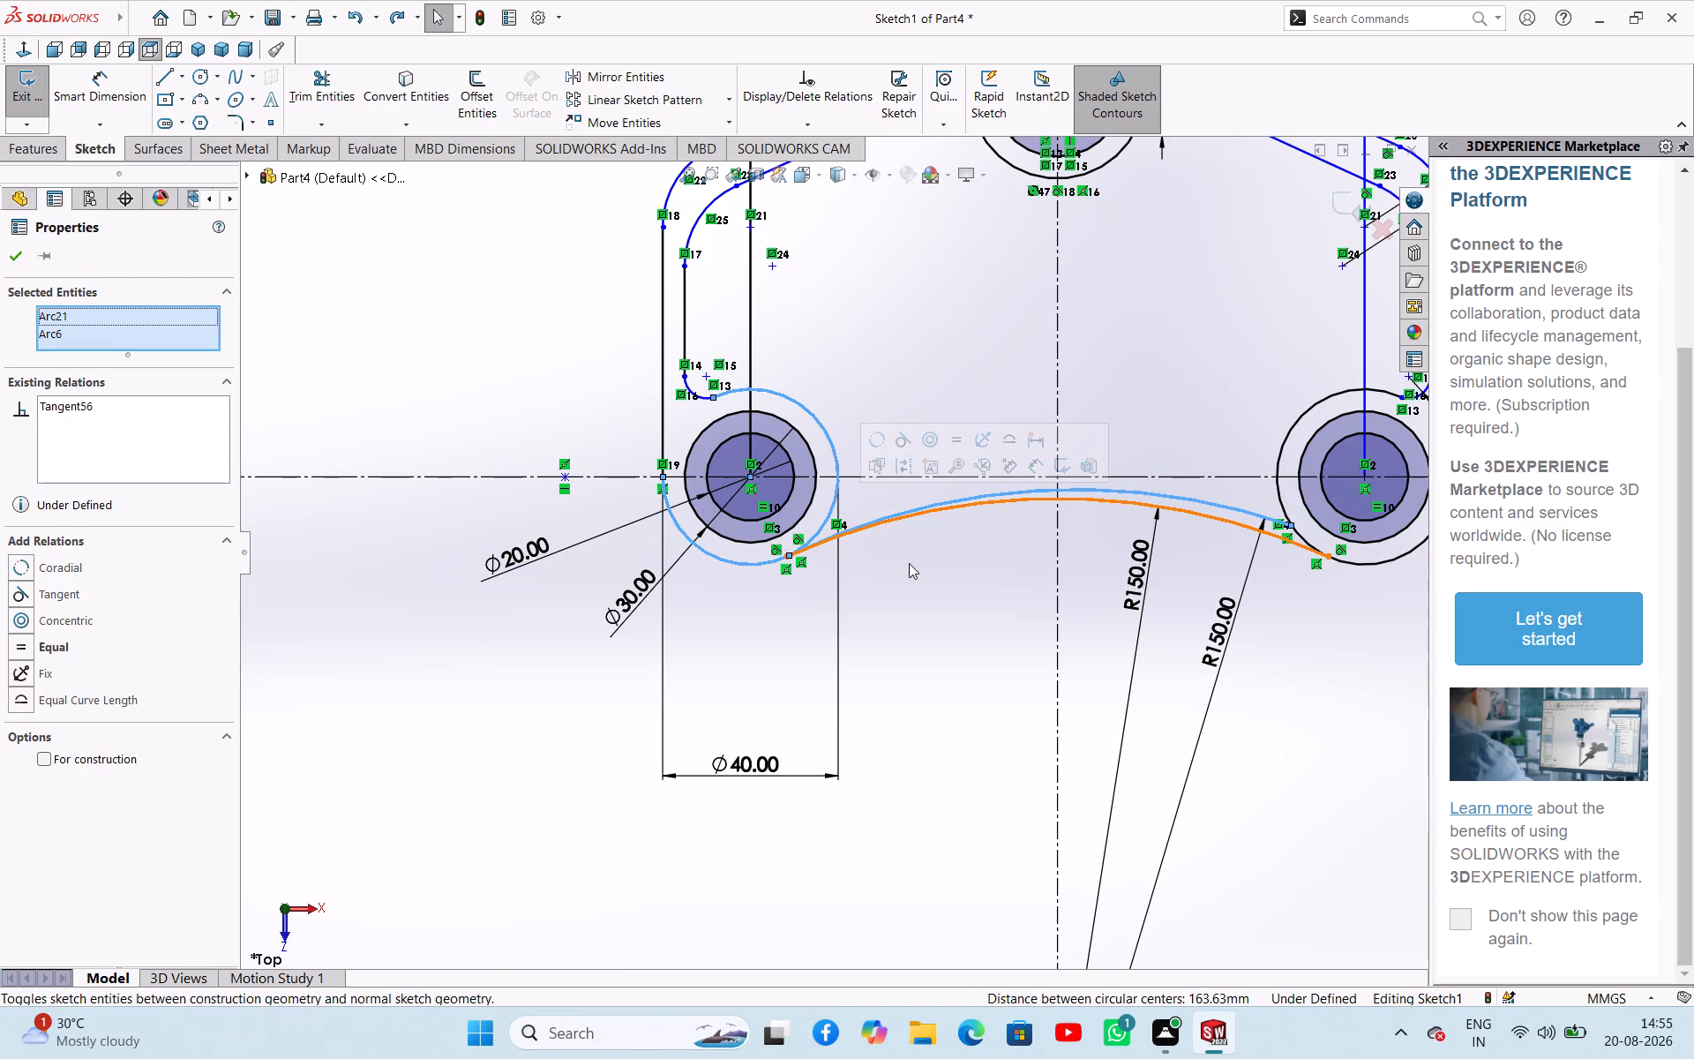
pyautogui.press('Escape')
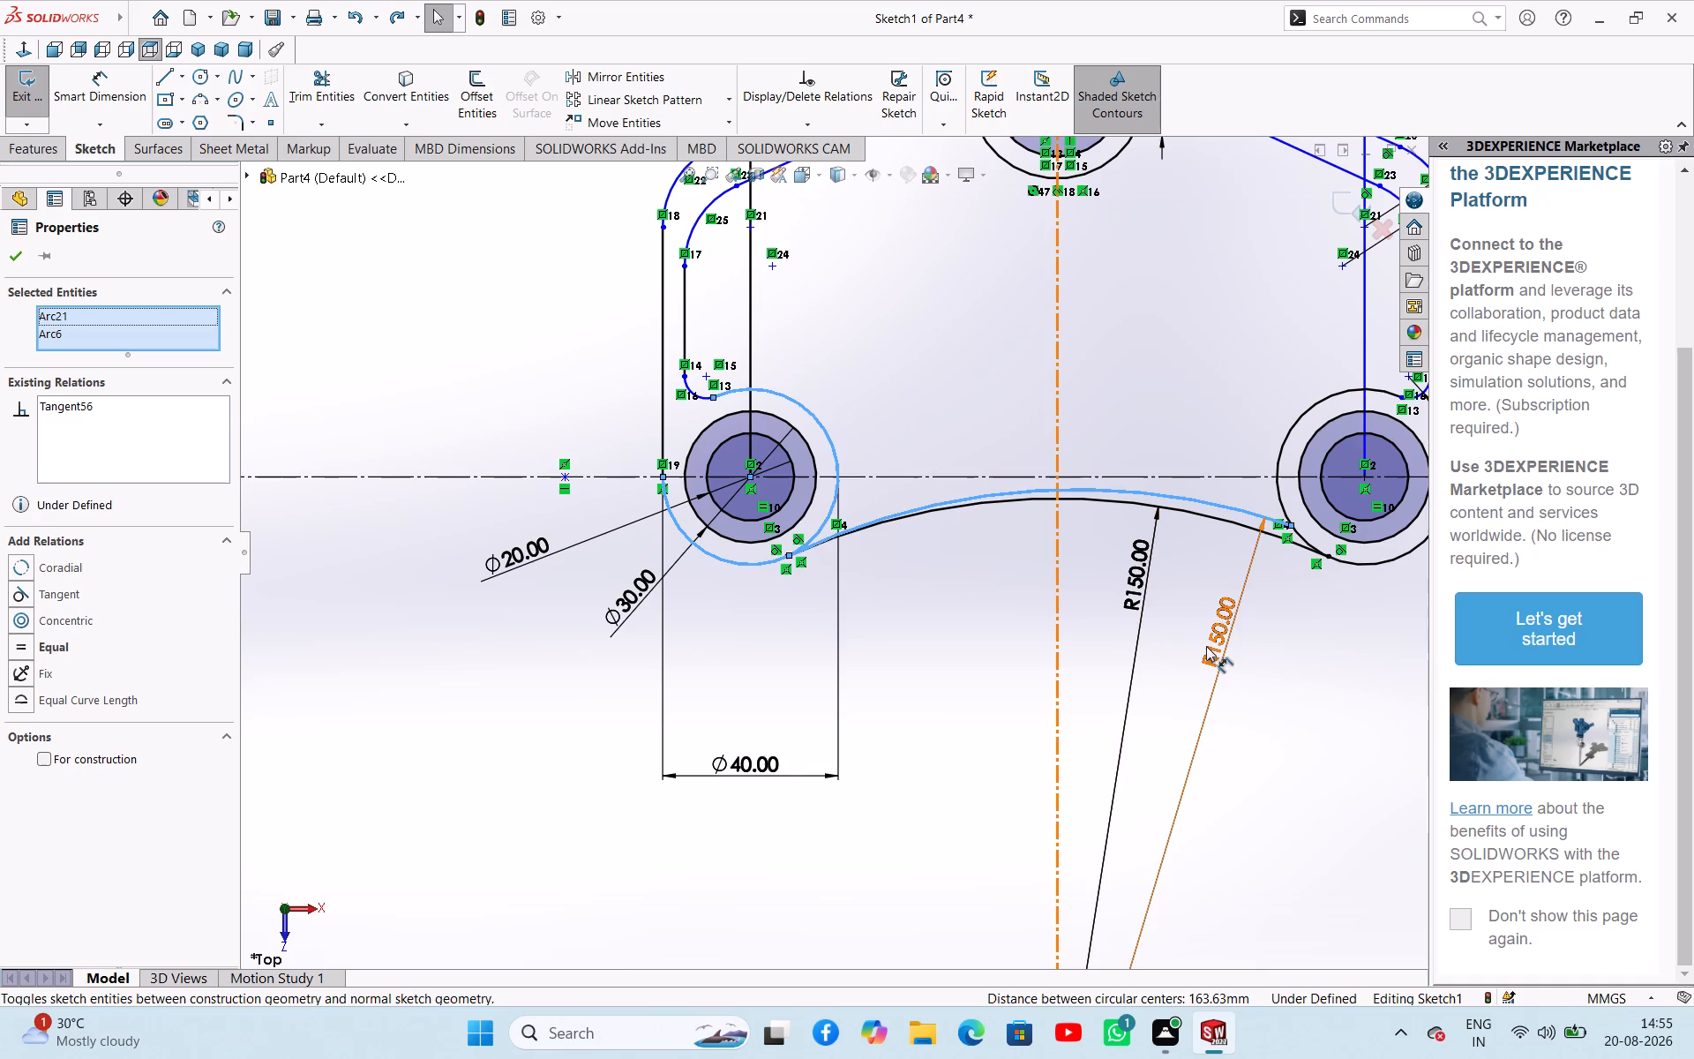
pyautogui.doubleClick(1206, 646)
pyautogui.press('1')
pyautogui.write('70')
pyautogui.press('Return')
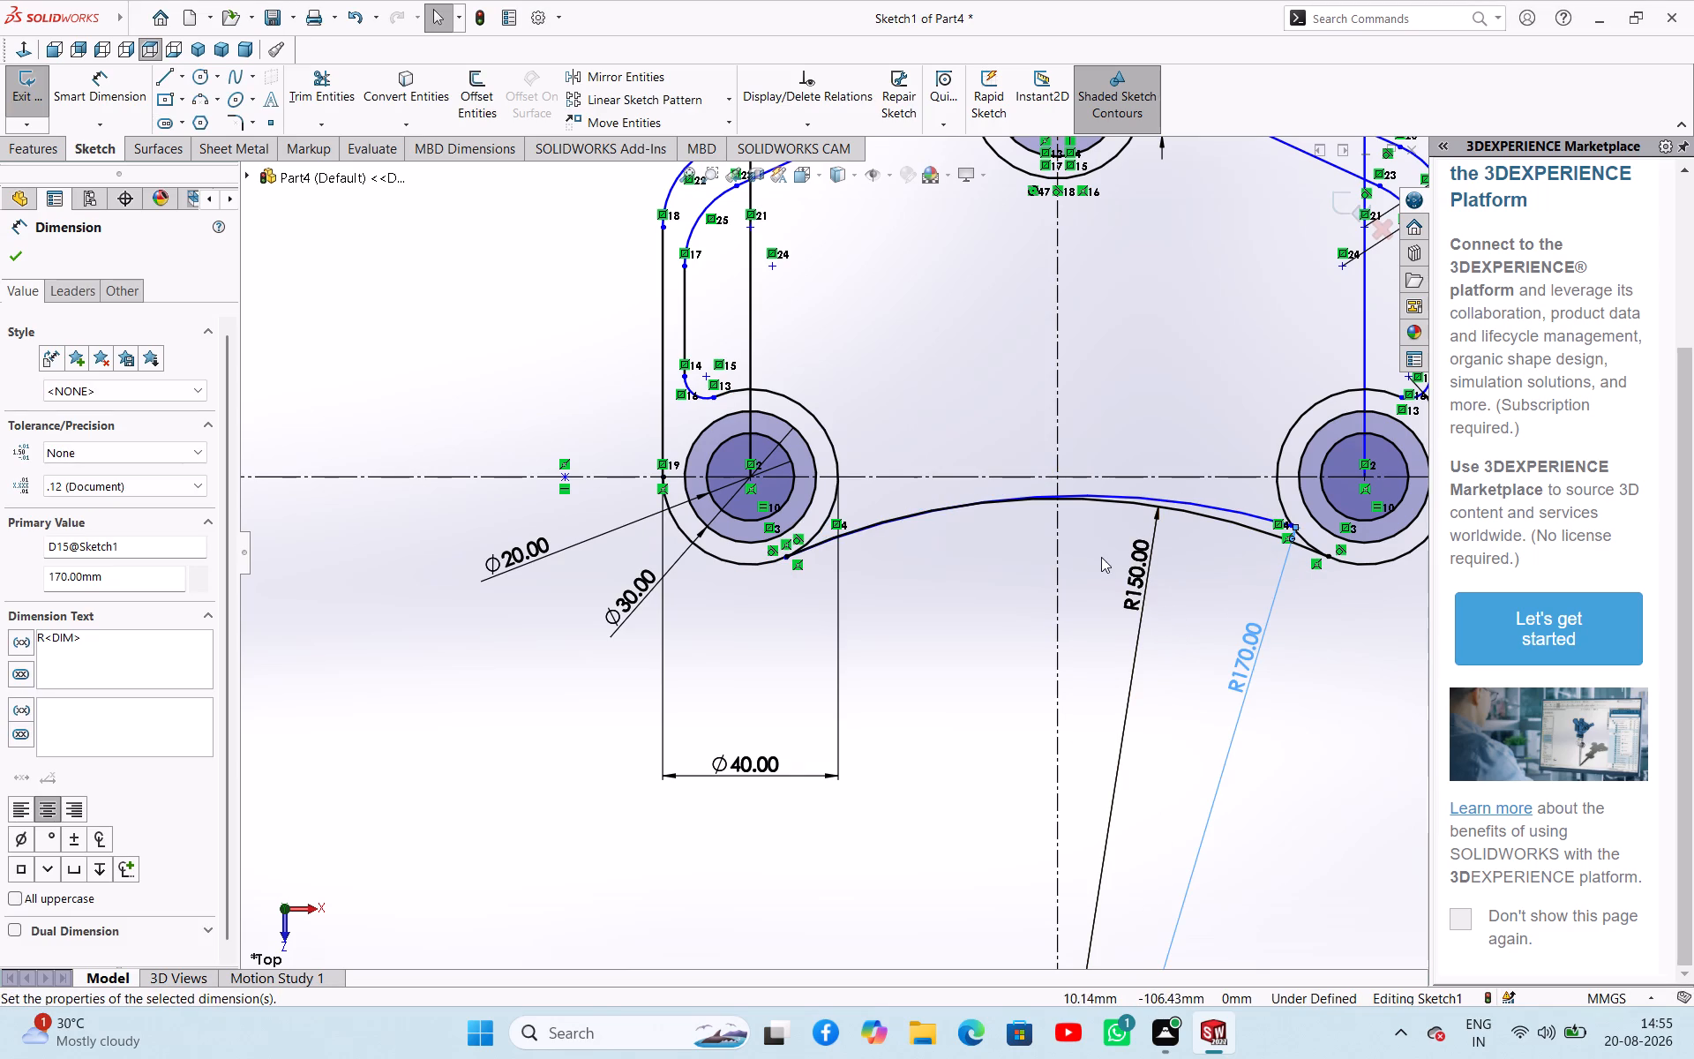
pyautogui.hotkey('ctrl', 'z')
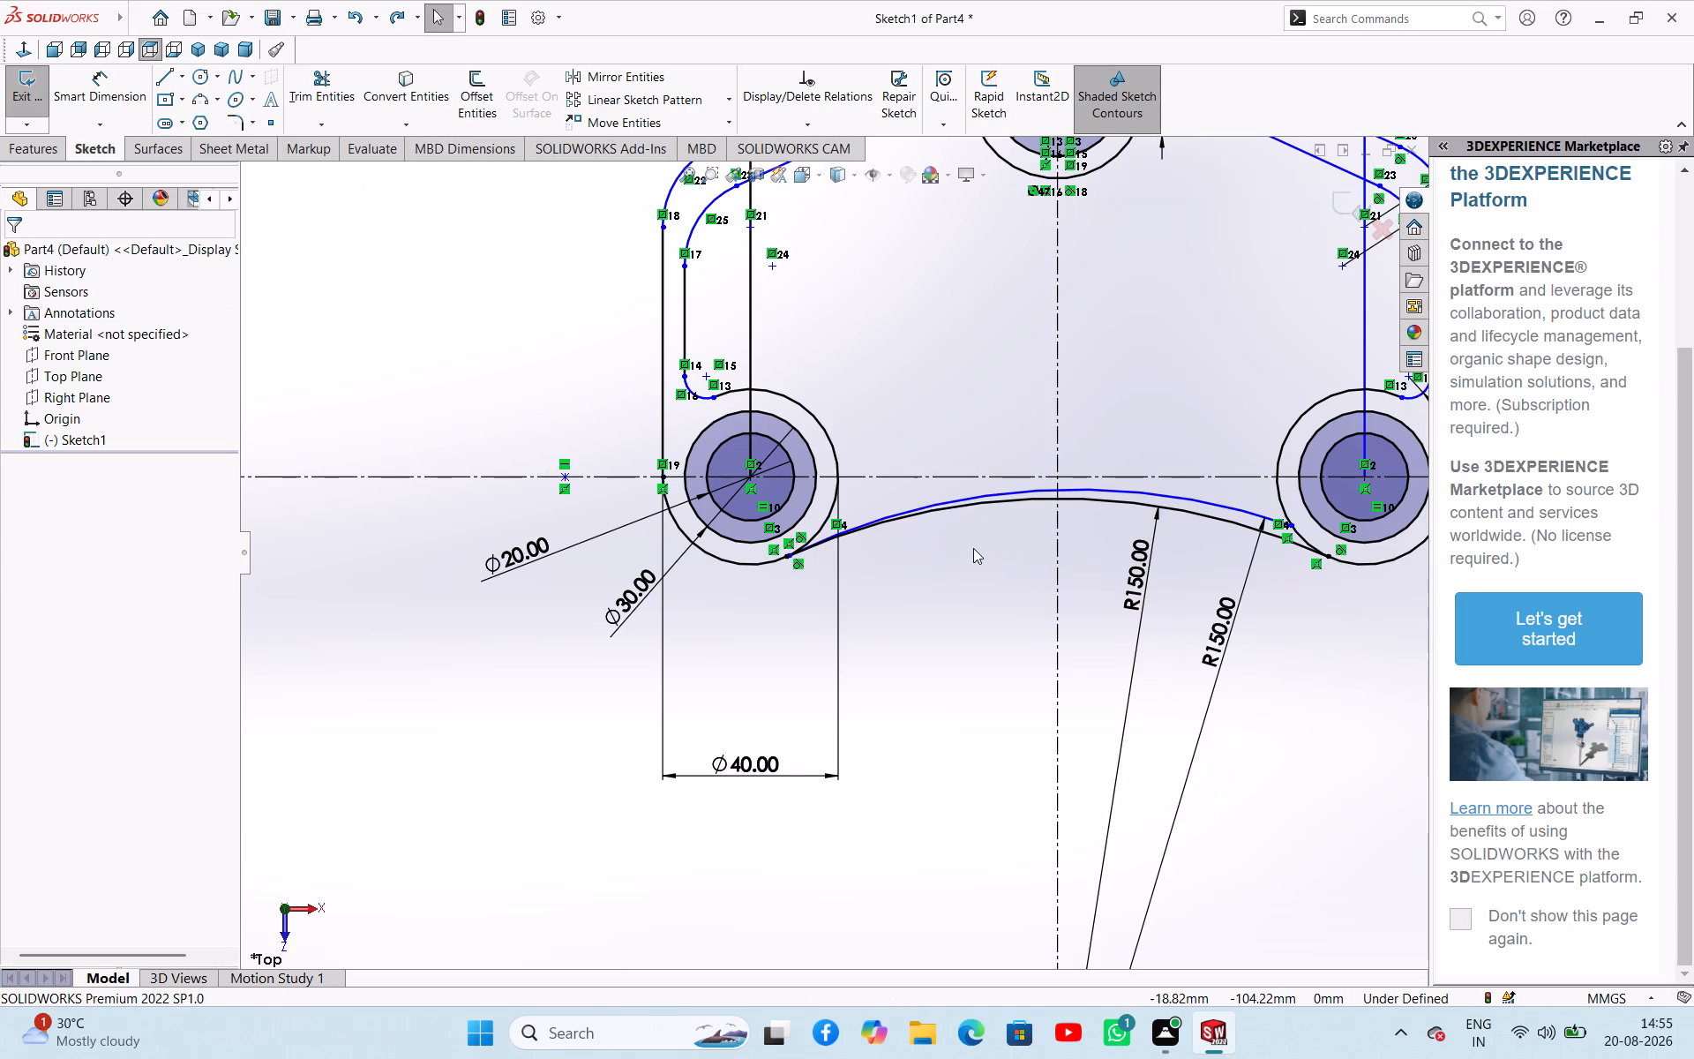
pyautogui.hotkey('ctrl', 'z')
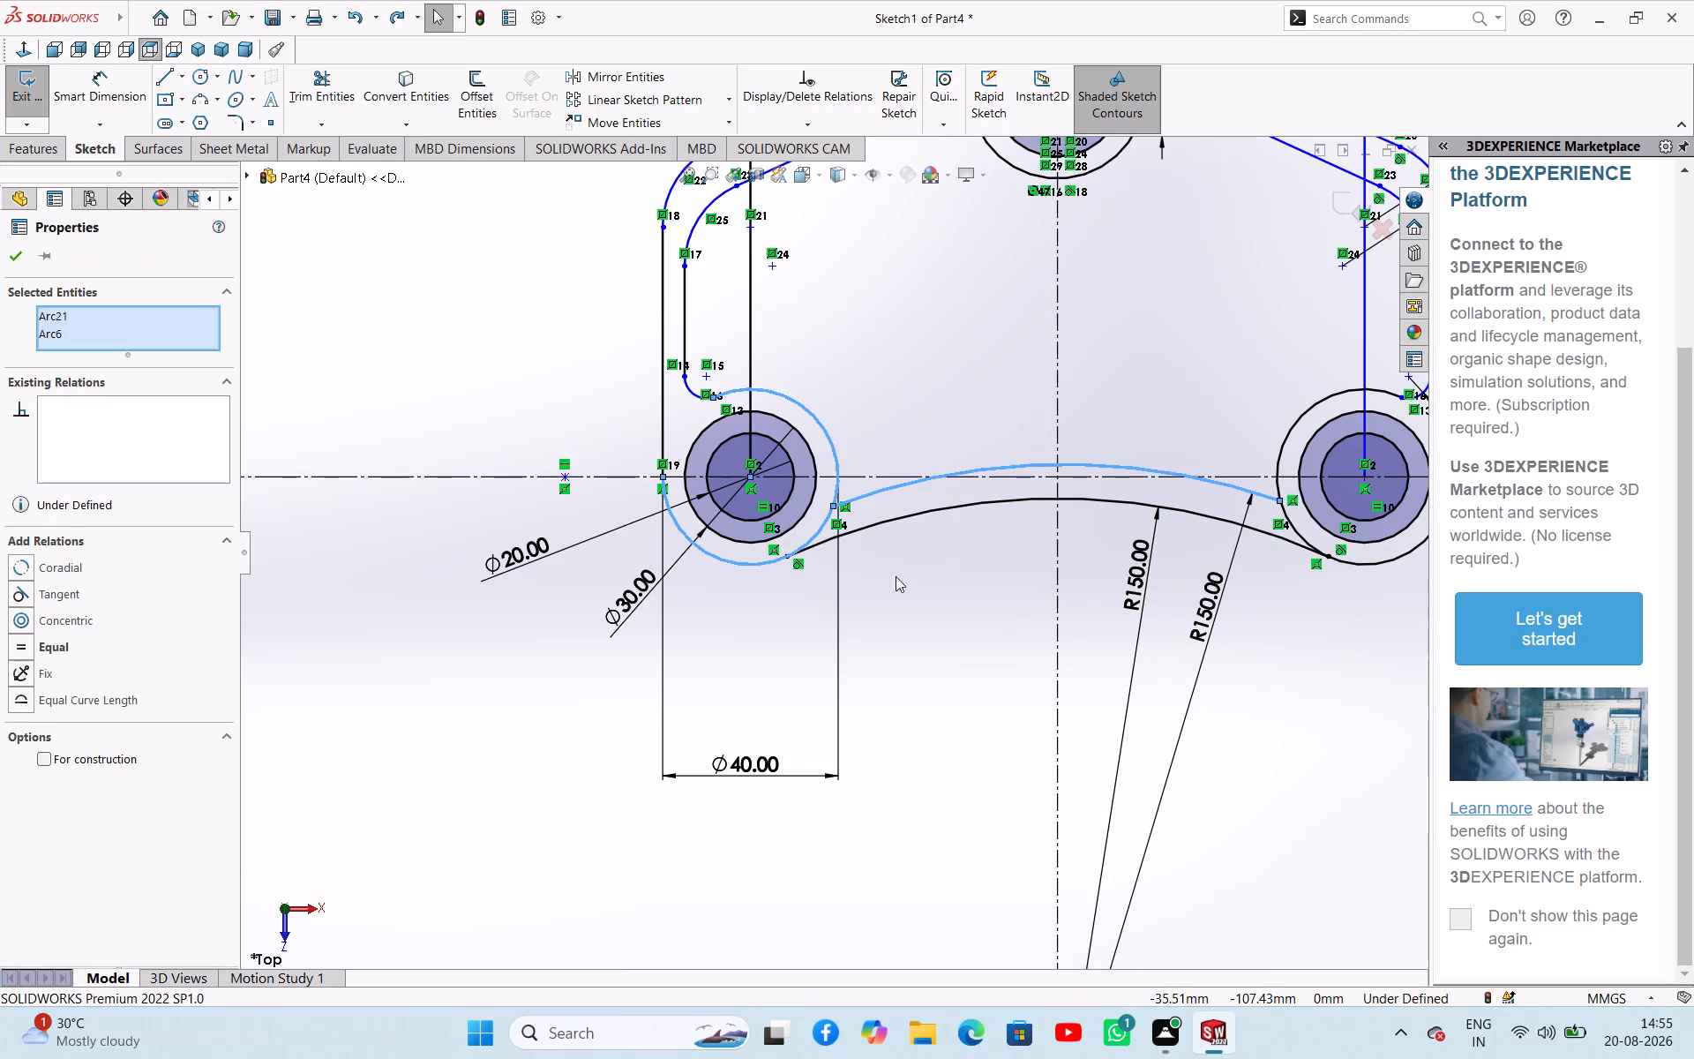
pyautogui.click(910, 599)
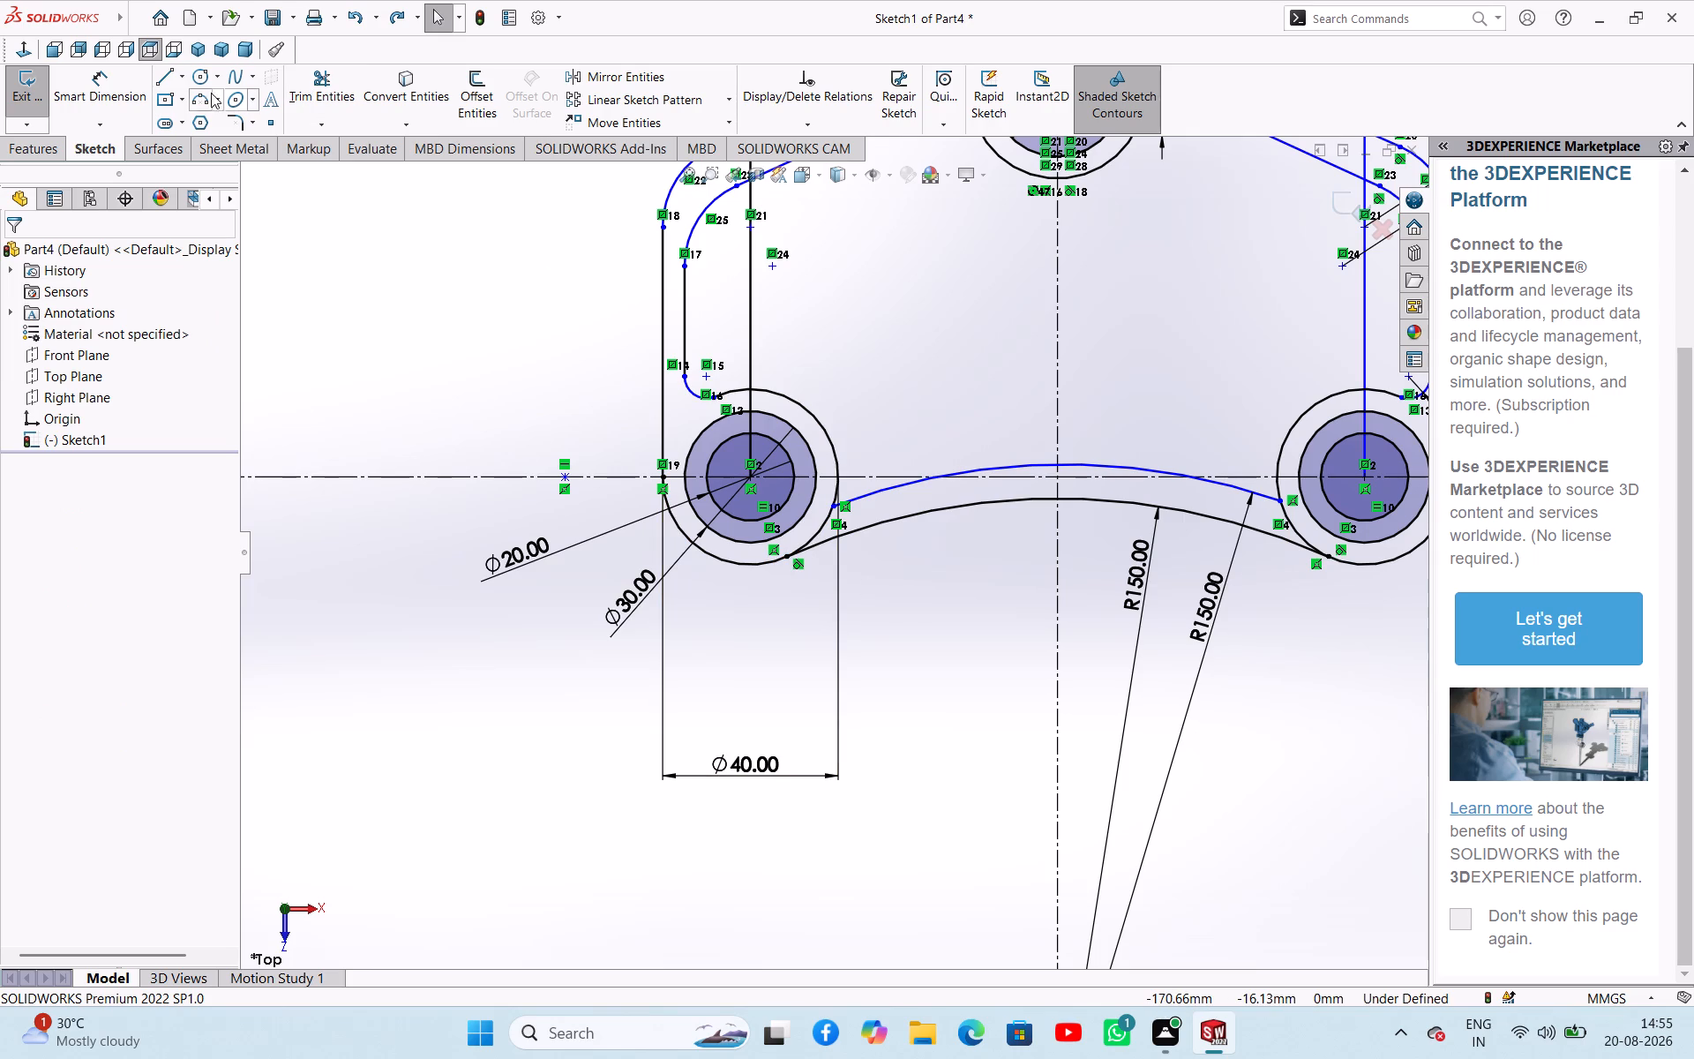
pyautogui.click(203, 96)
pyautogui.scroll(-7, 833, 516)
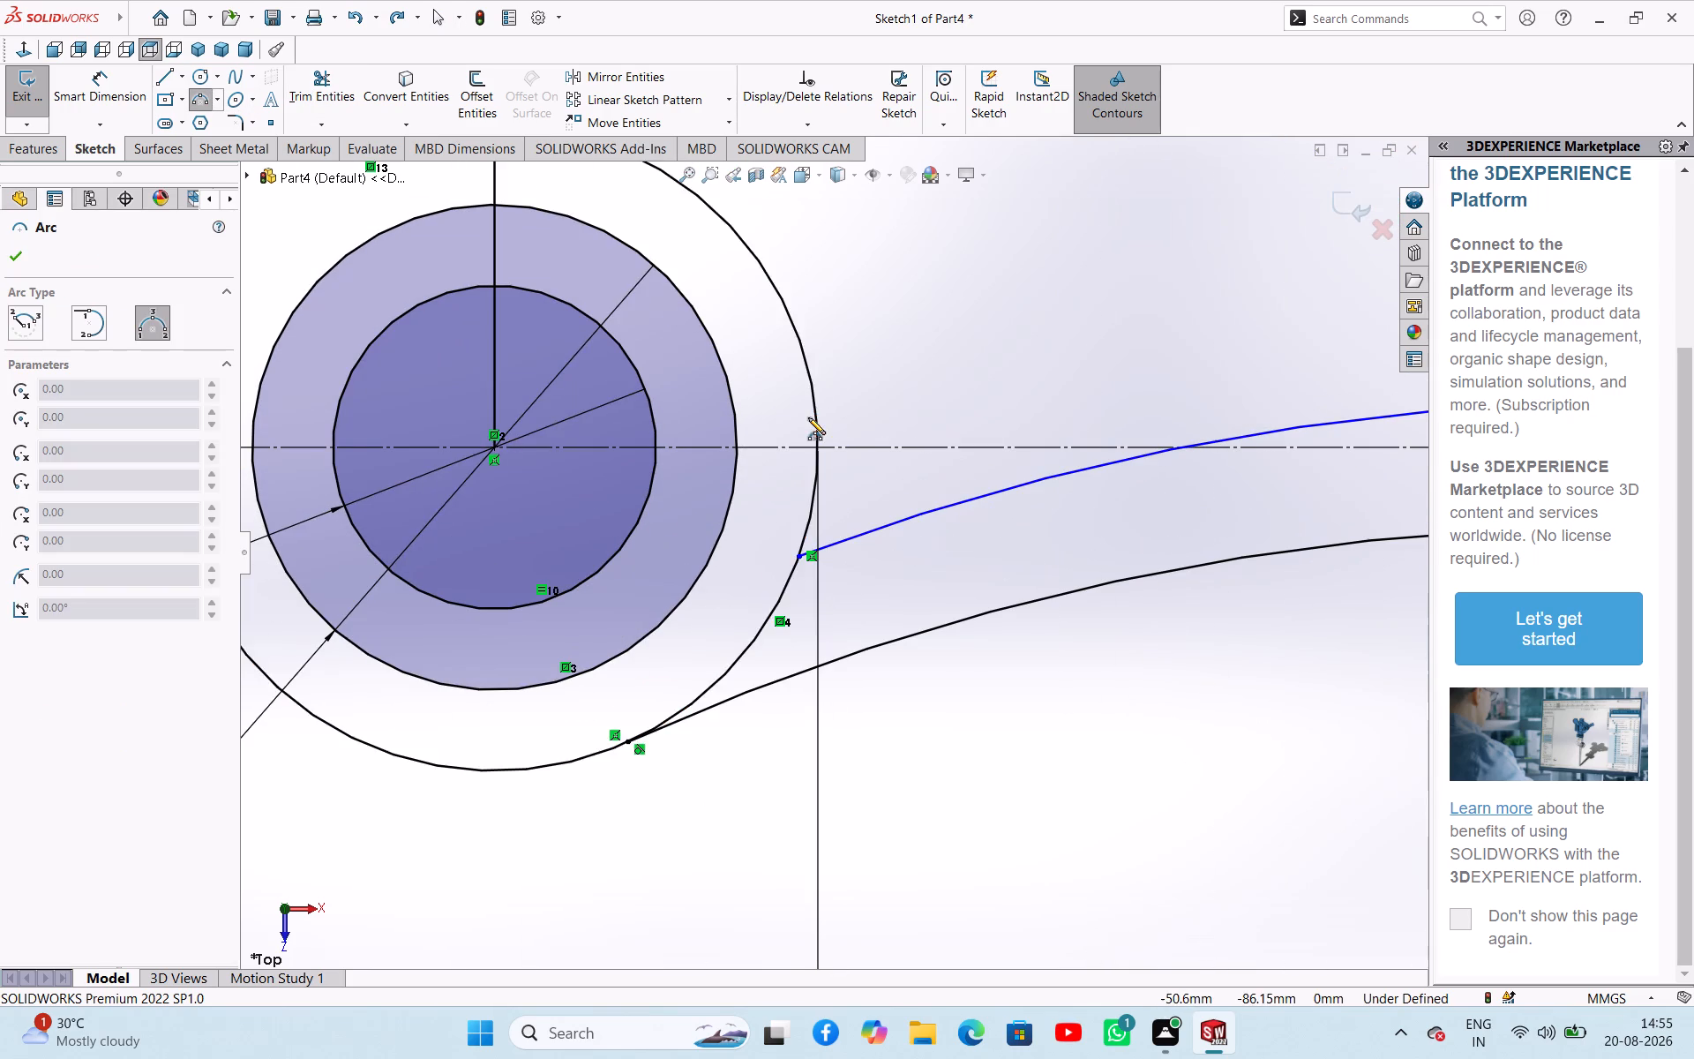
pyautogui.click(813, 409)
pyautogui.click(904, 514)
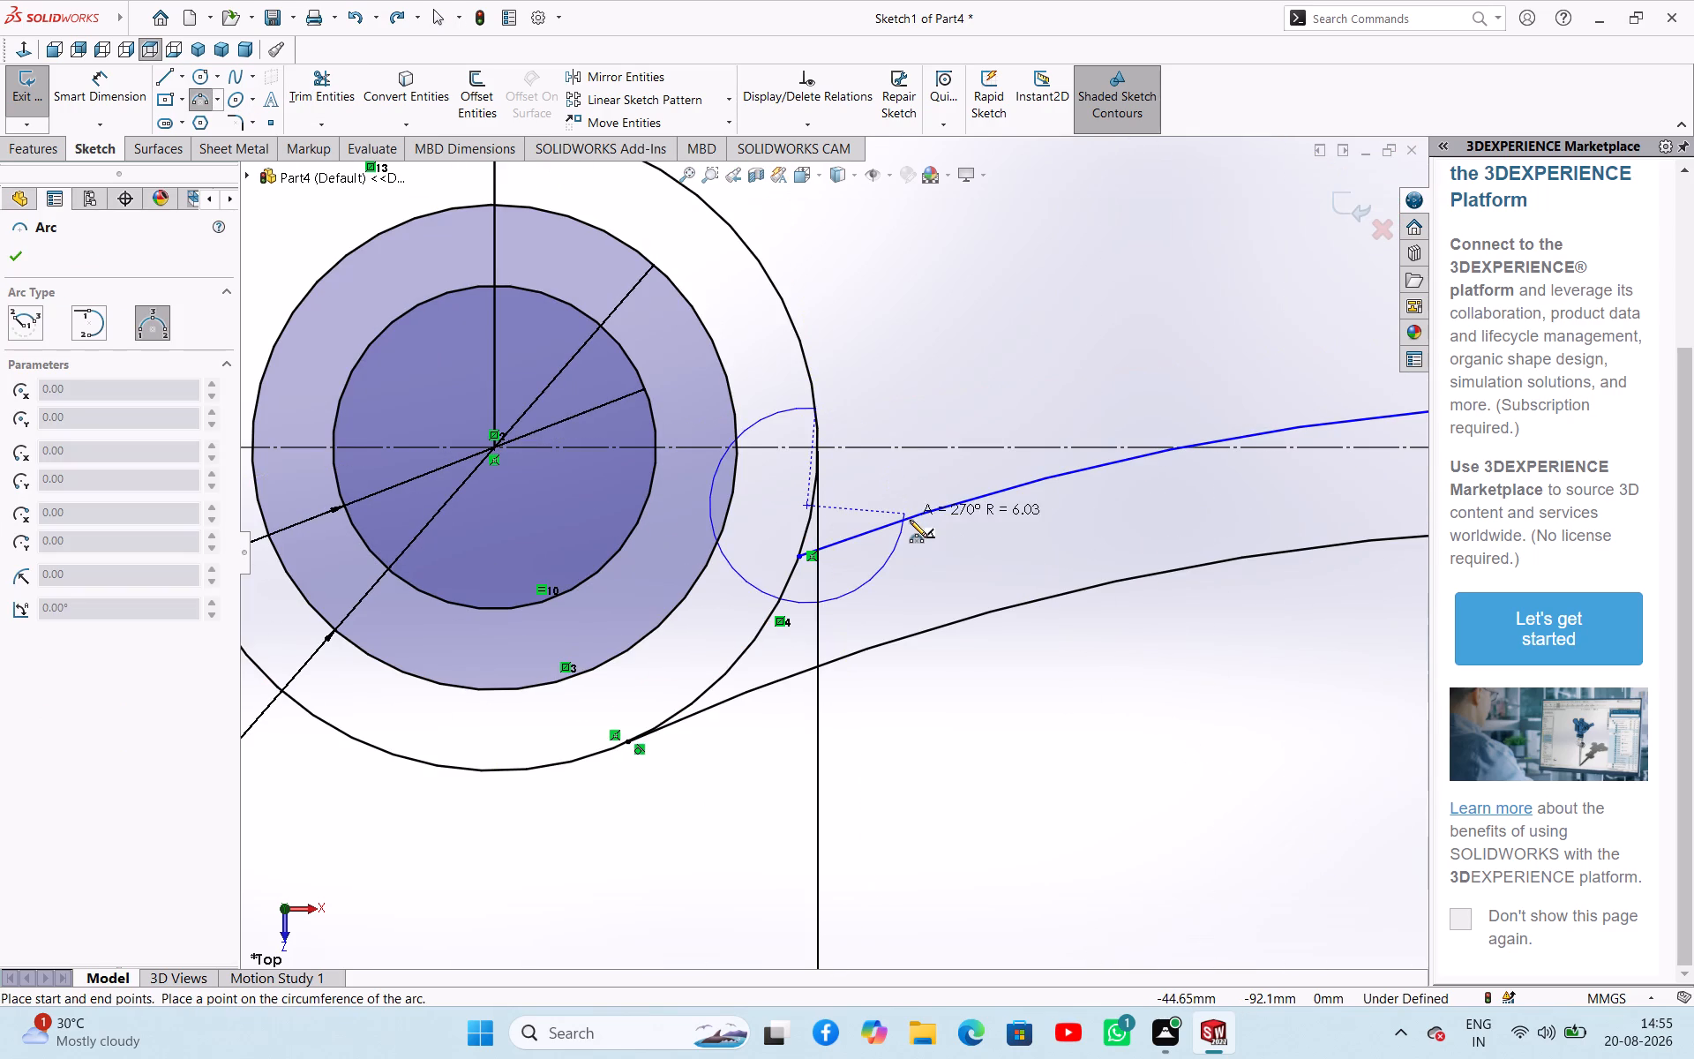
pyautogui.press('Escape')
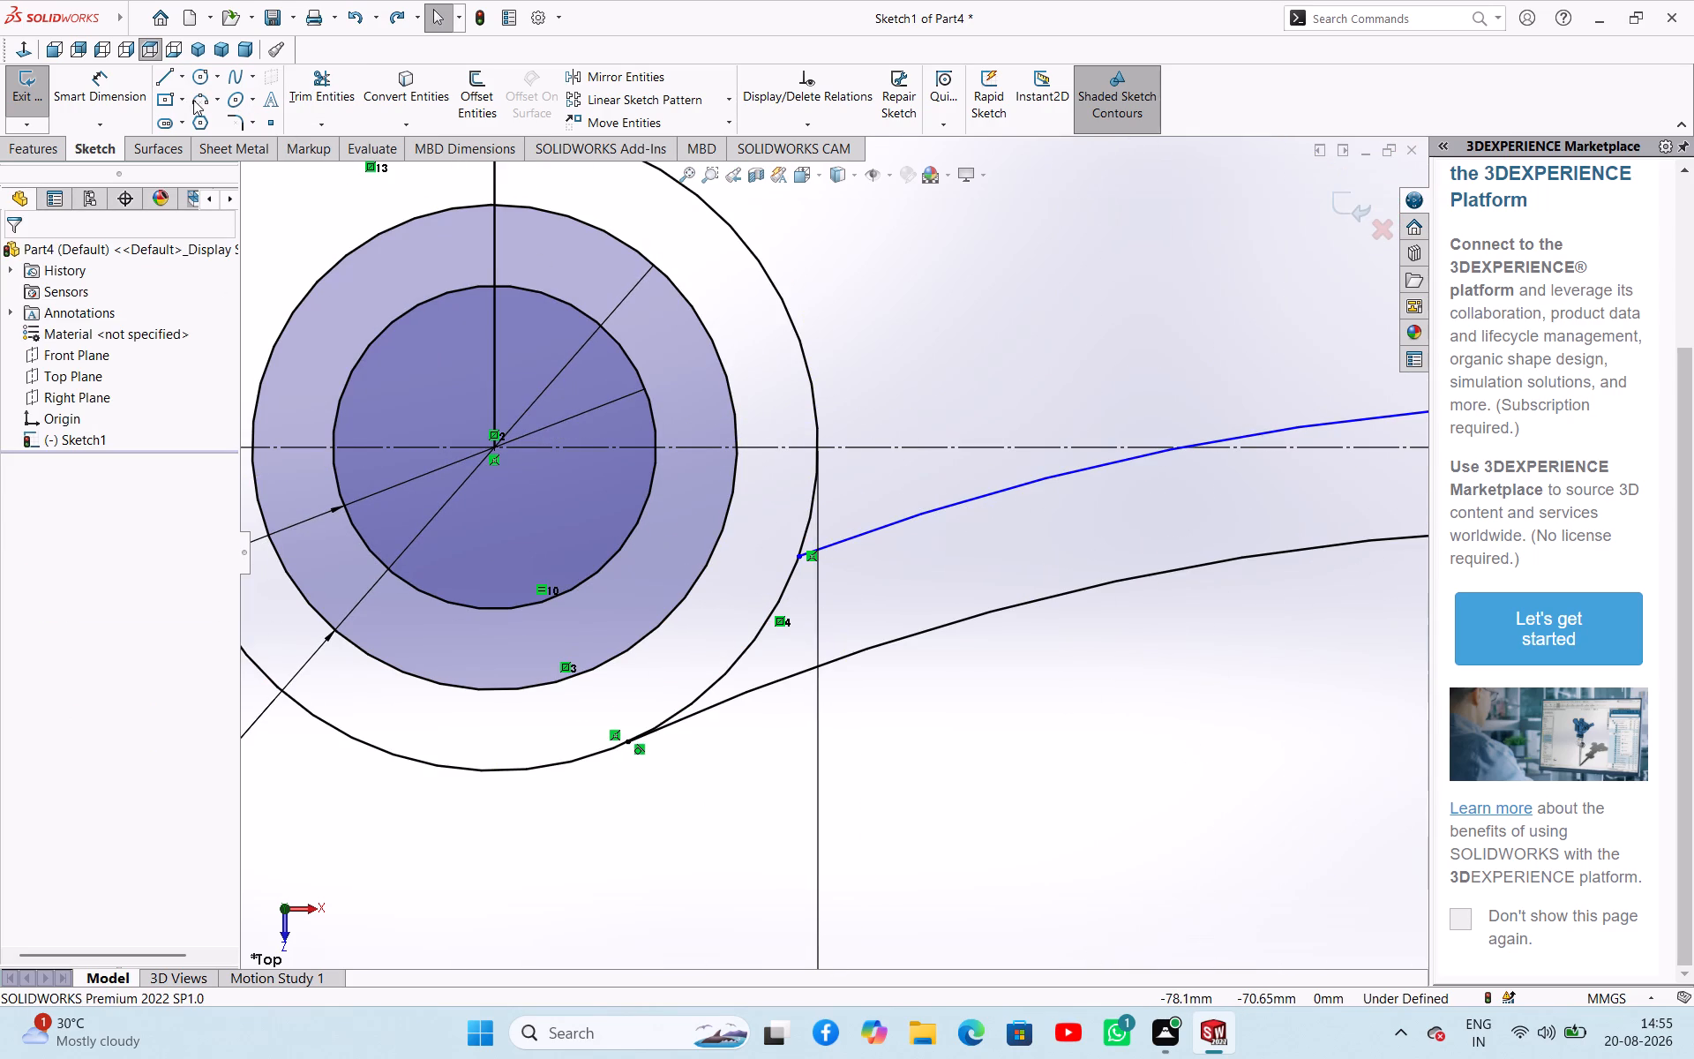
# Sketch a three-point arc of about 5.9 mm radius joining the upper bottom arc to the left lower boss's 40 mm circle.
pyautogui.click(193, 100)
pyautogui.click(918, 514)
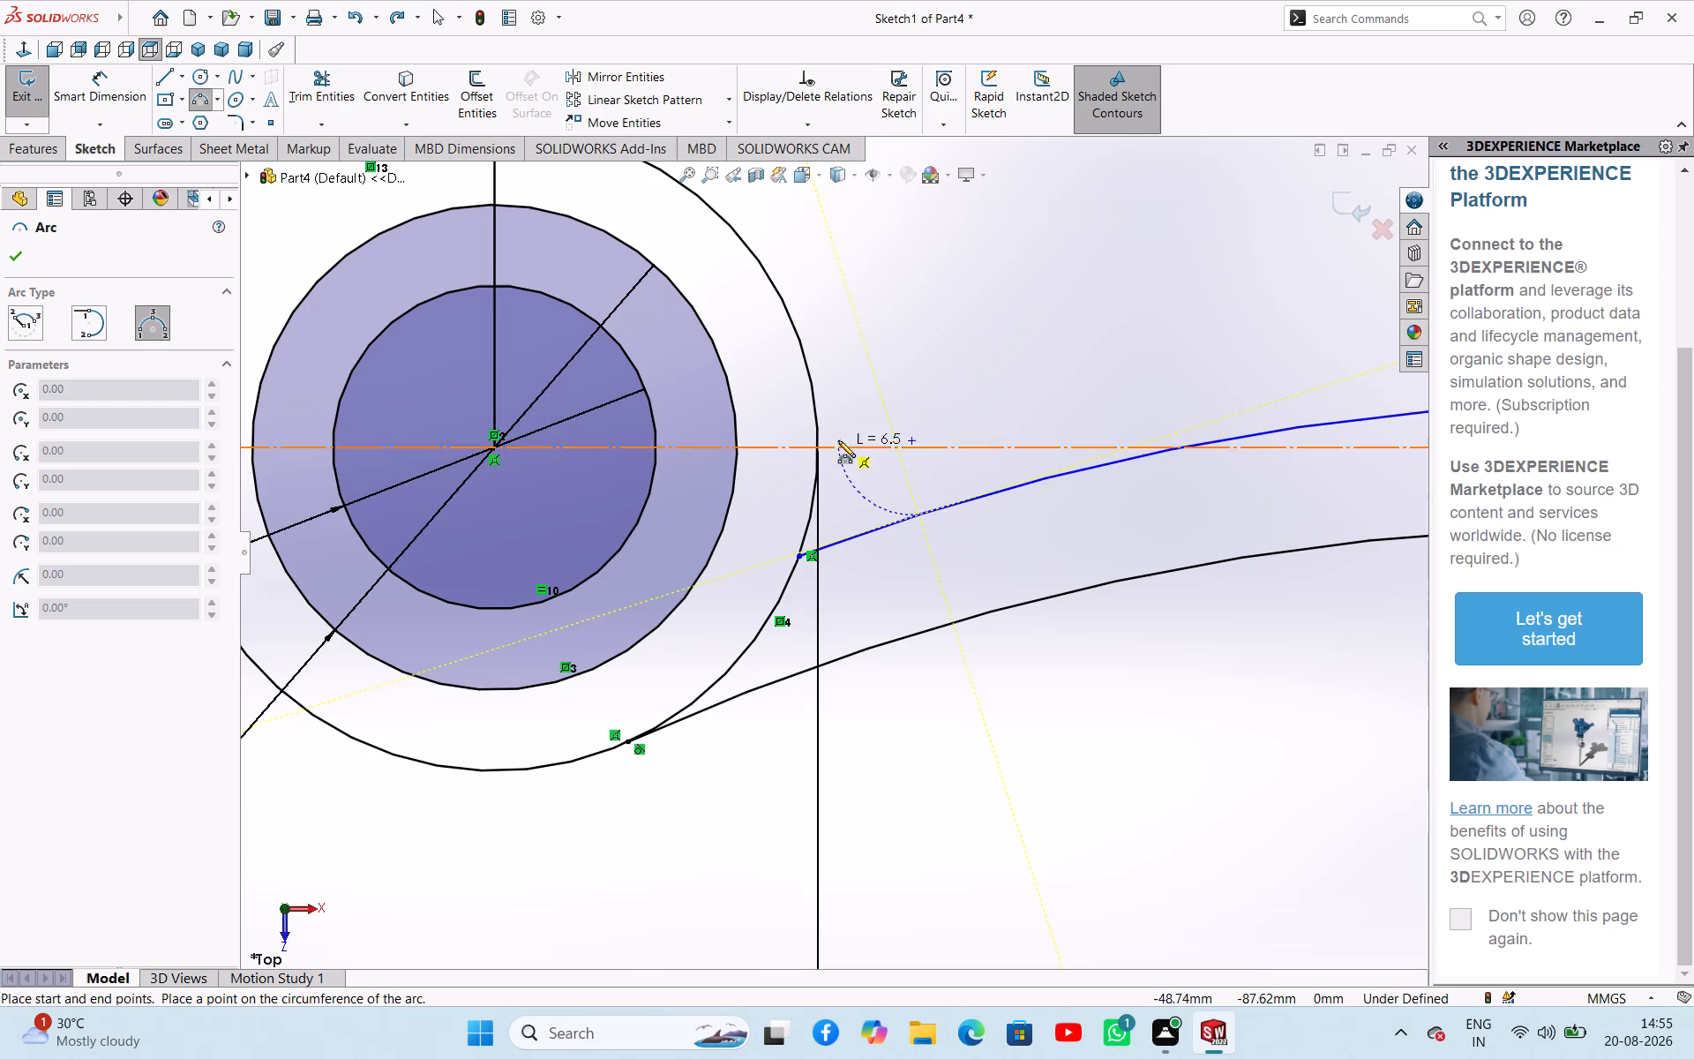
pyautogui.click(813, 407)
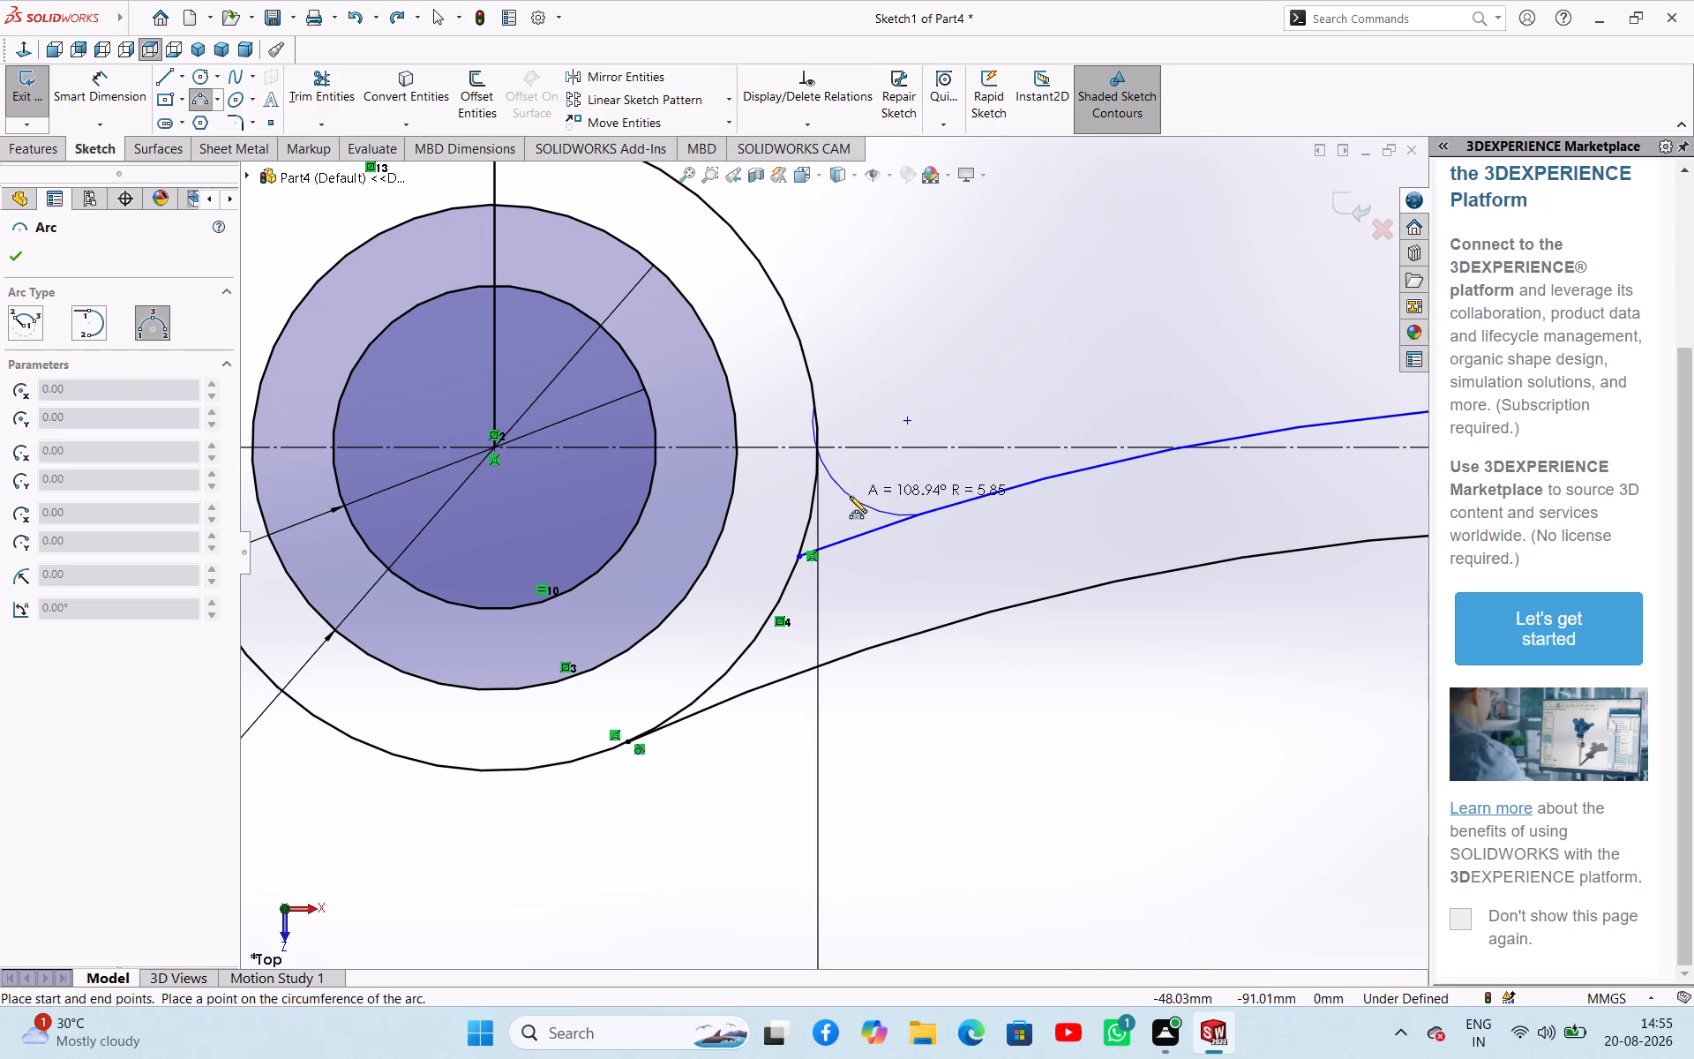
pyautogui.click(851, 496)
# Sketch a three-point arc of about 8 mm radius joining the upper bottom arc to the right lower boss's 40 mm circle.
pyautogui.scroll(9, 899, 479)
pyautogui.scroll(-2, 1074, 545)
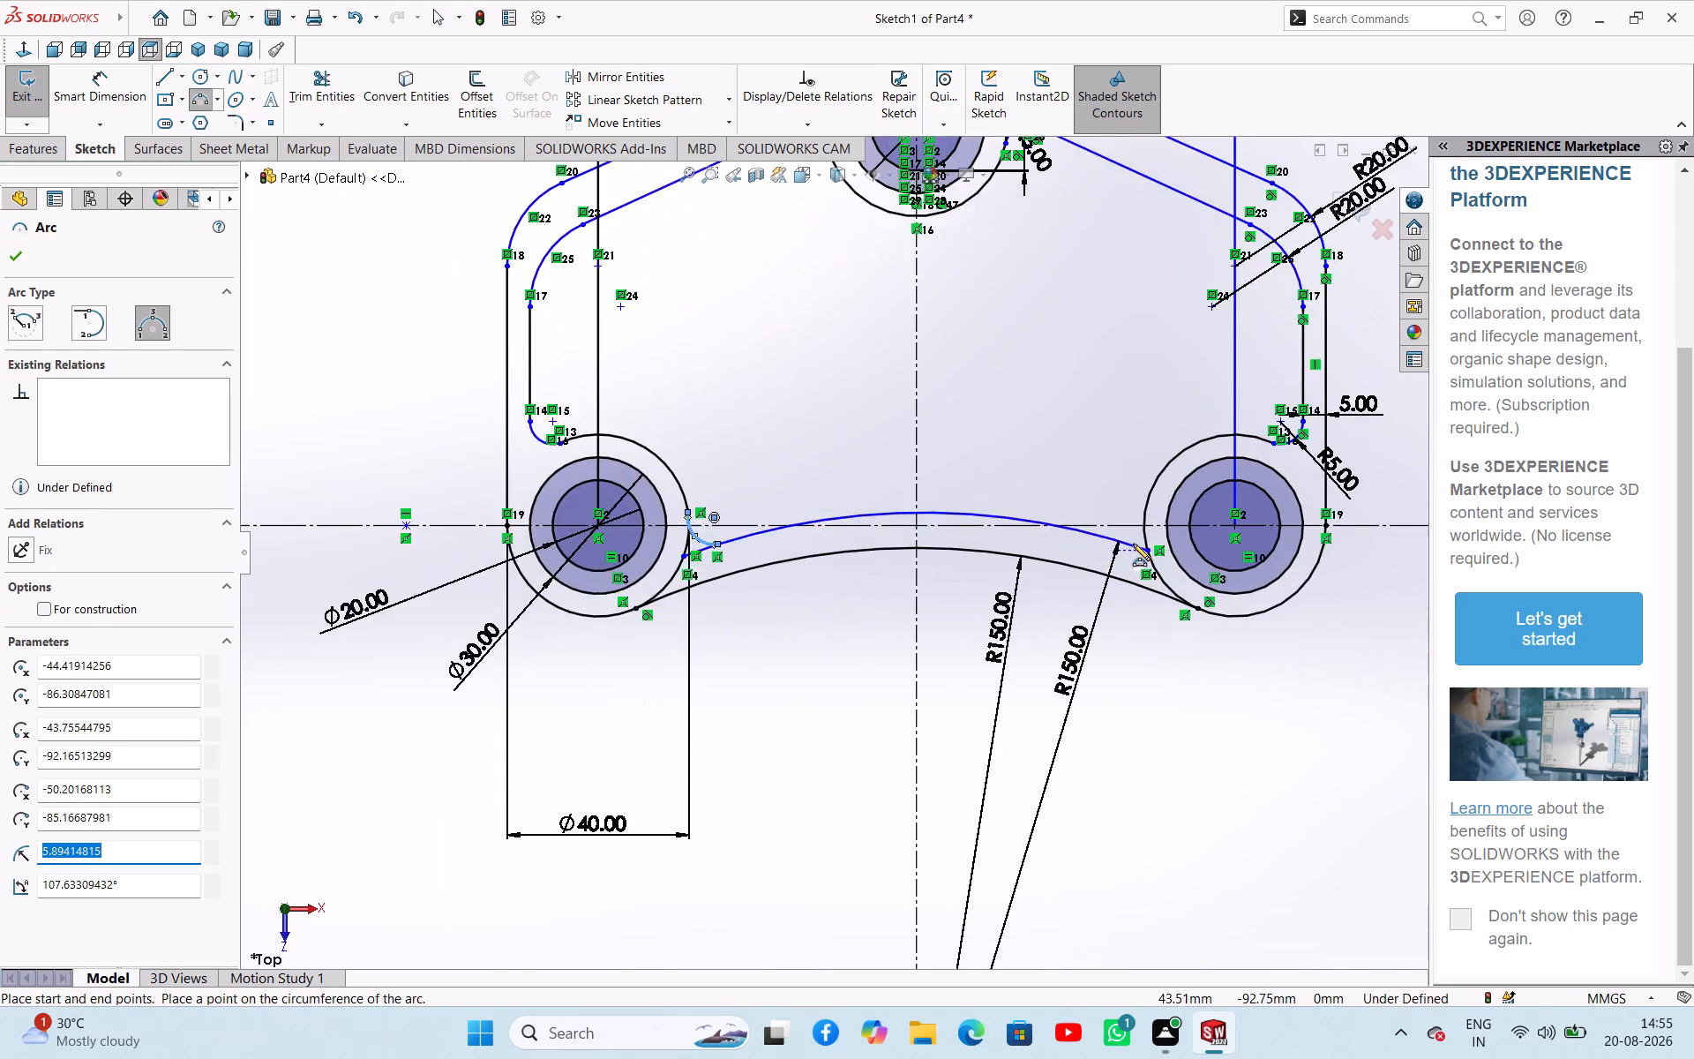
pyautogui.scroll(-2, 1133, 544)
pyautogui.click(1122, 477)
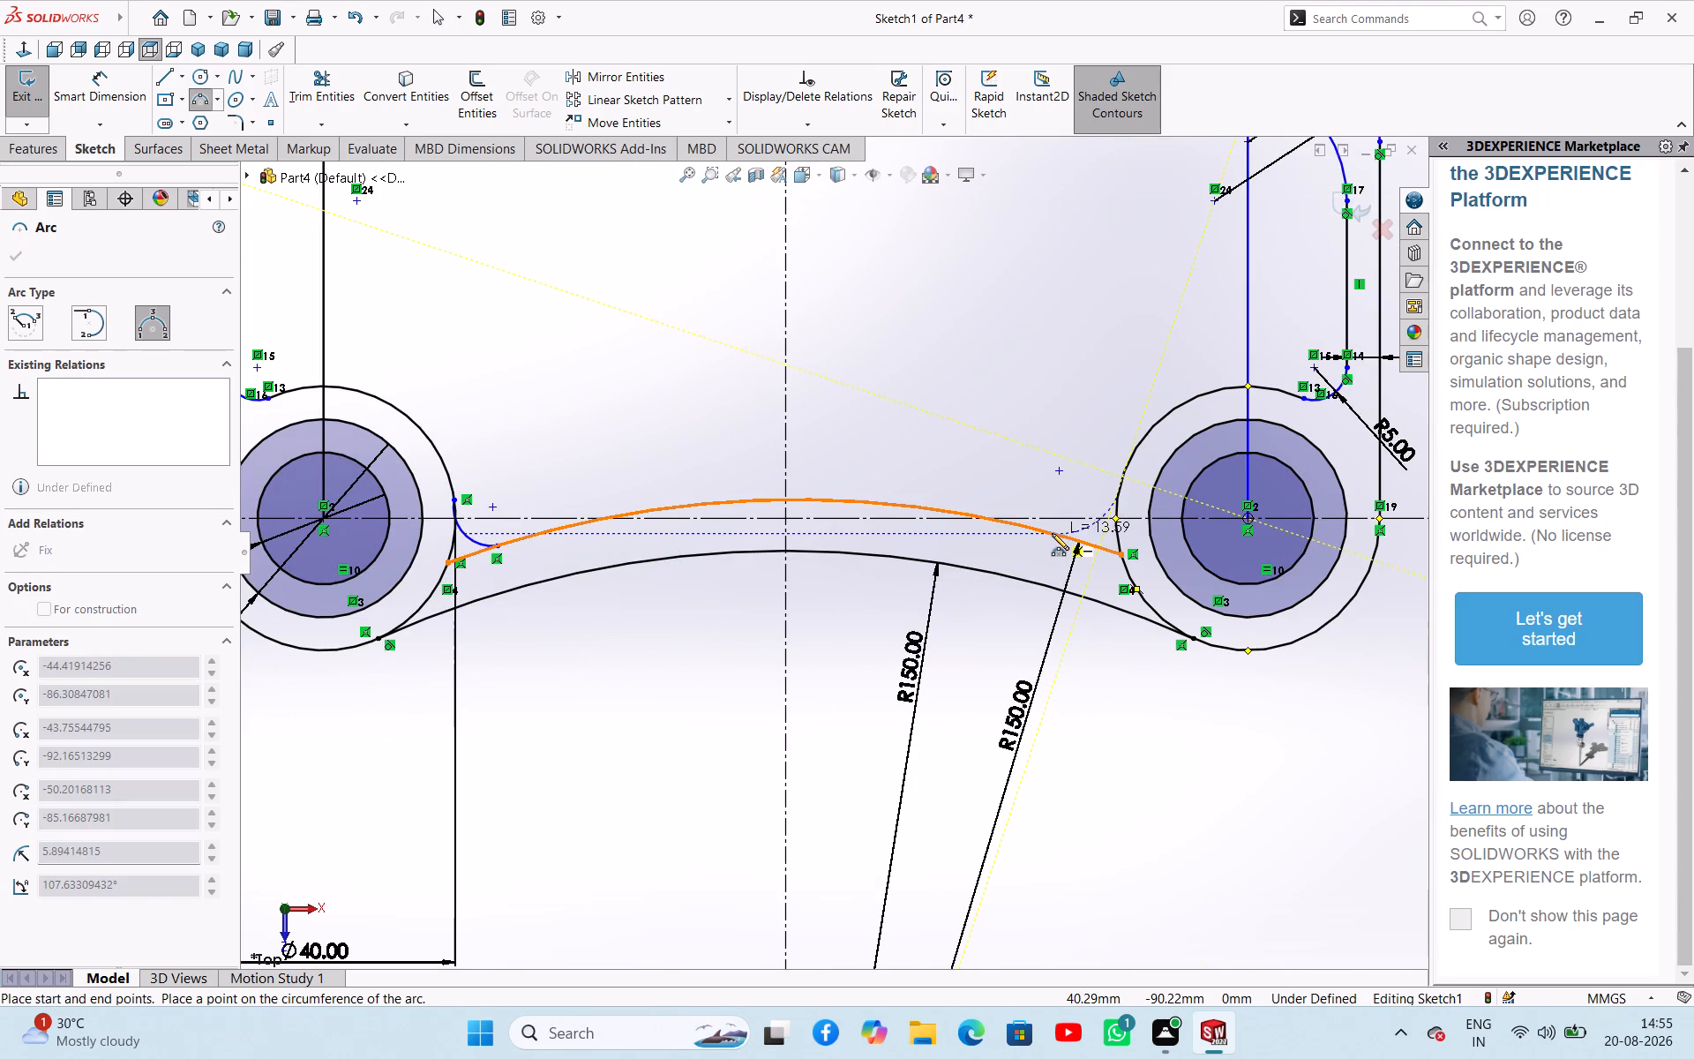
pyautogui.click(1052, 533)
pyautogui.click(1091, 532)
pyautogui.rightClick(1048, 695)
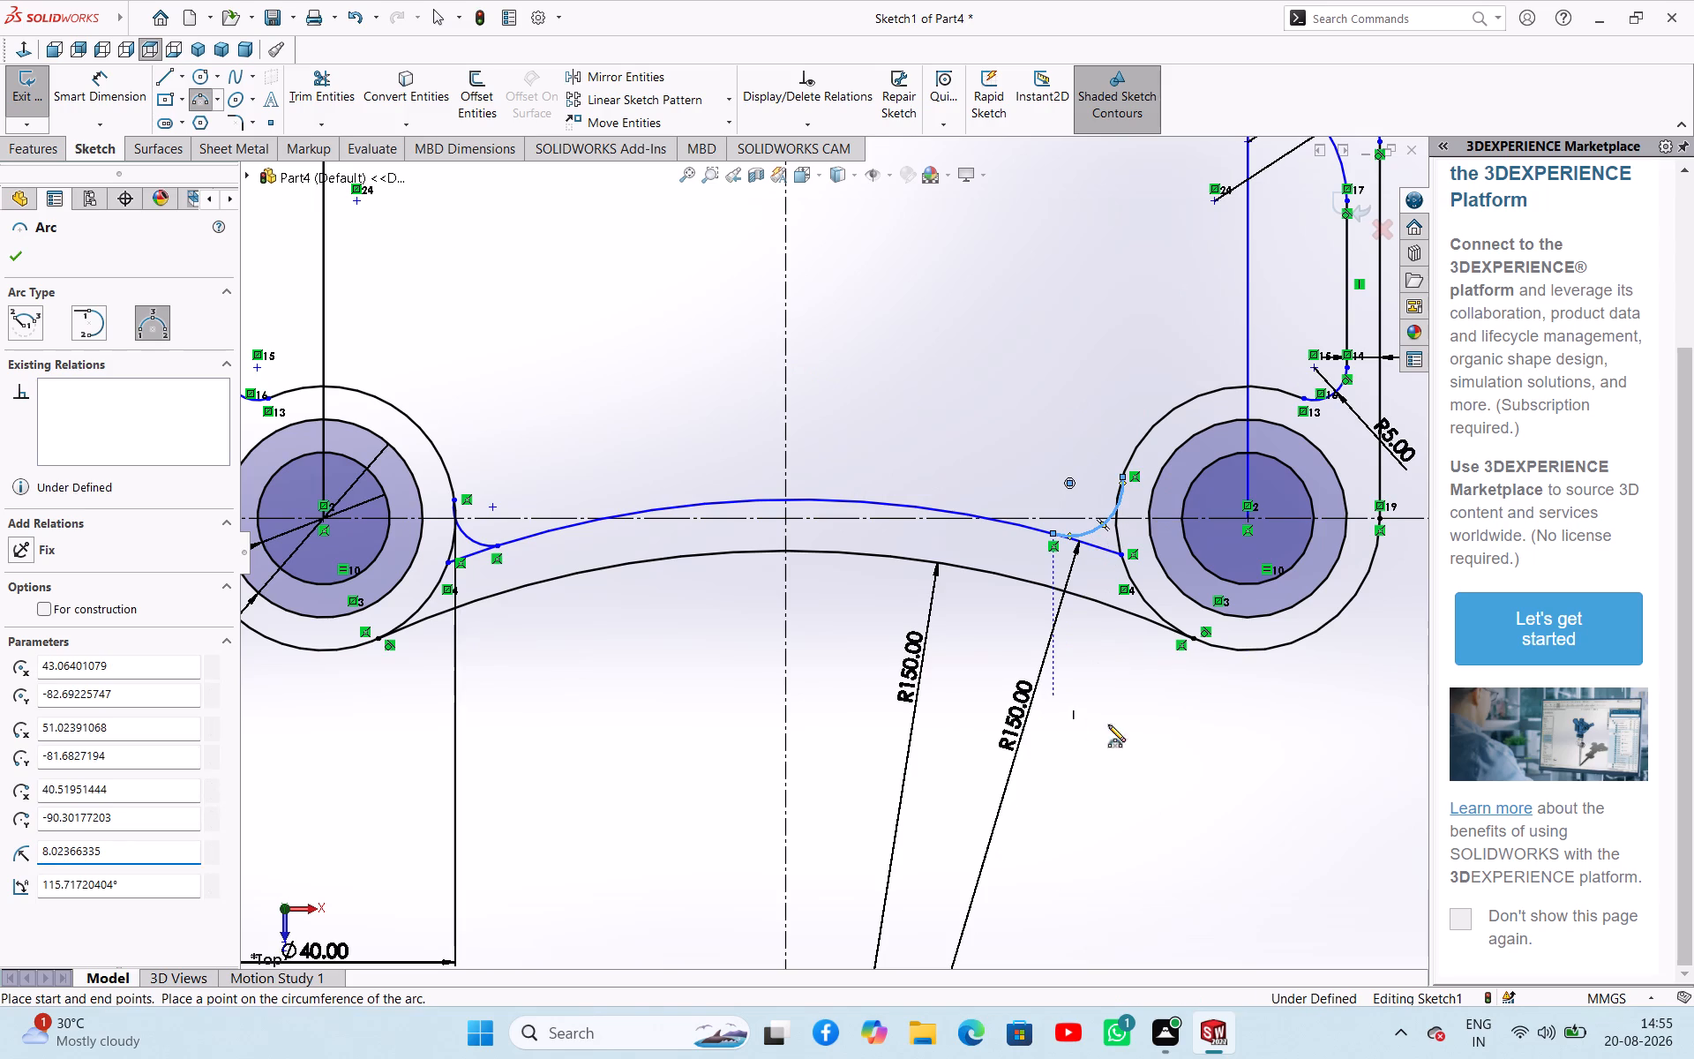
pyautogui.click(1109, 720)
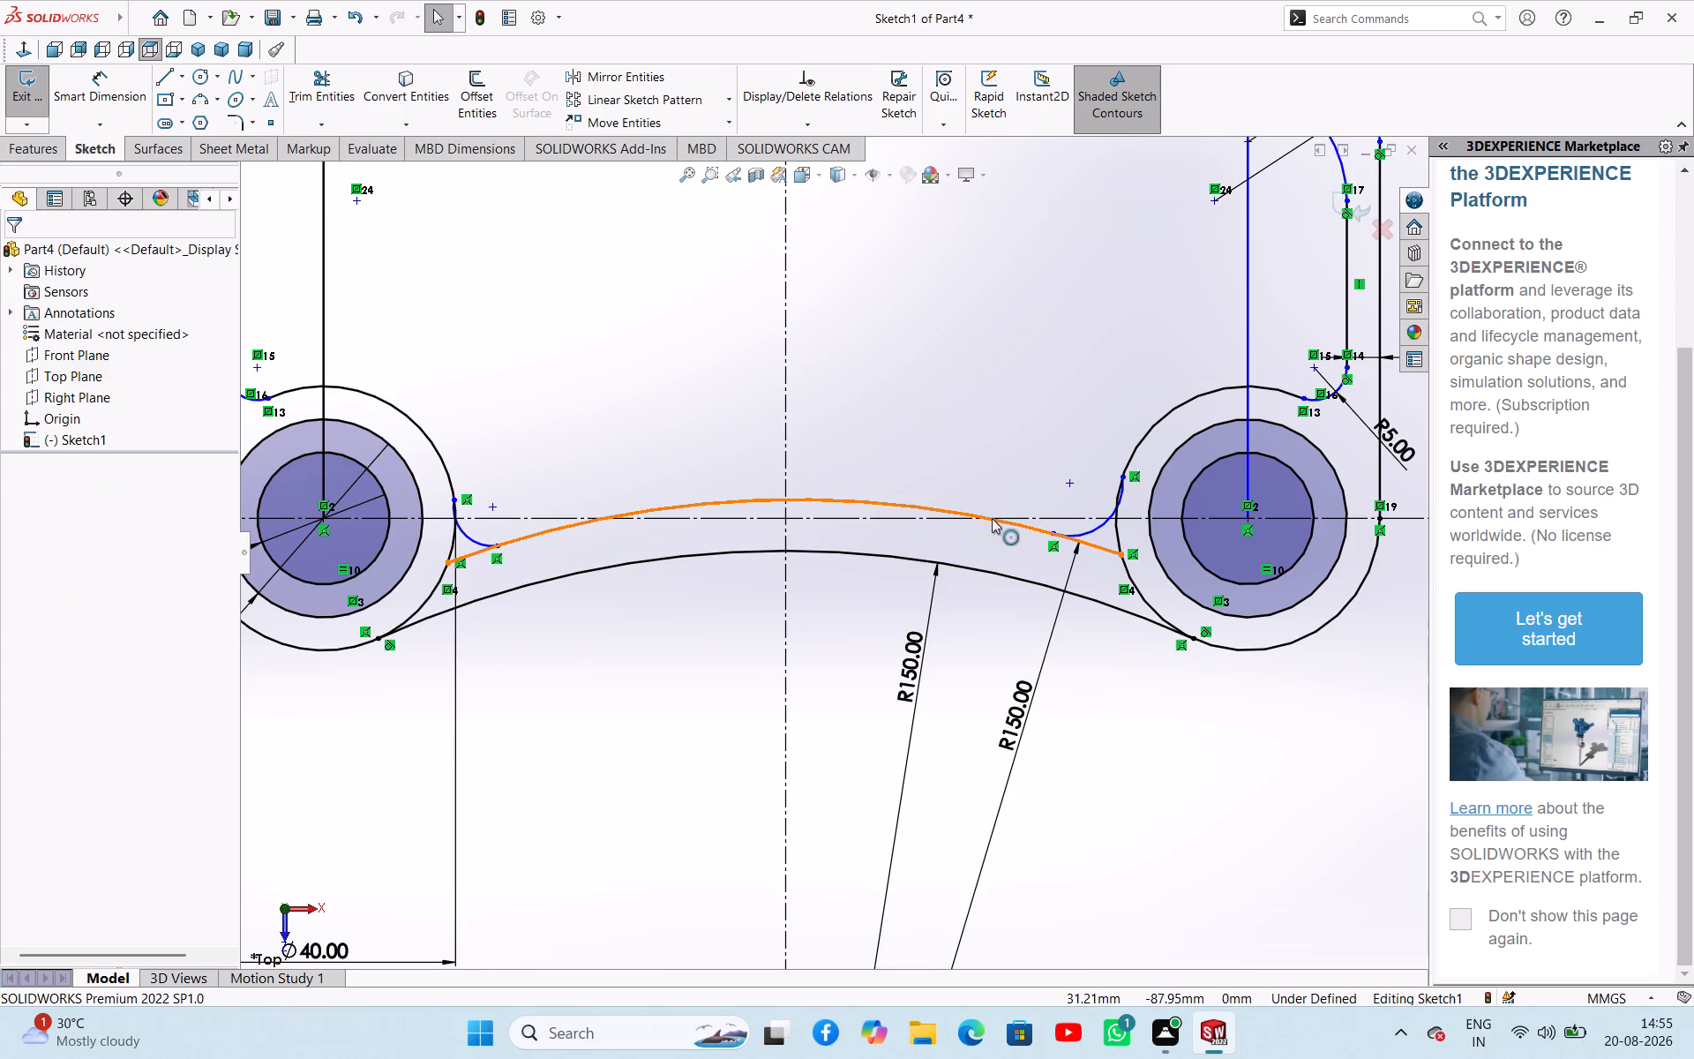
# Make the small right corner arc tangent to the upper bottom arc and to the right lower boss's 40 mm circle.
pyautogui.click(992, 518)
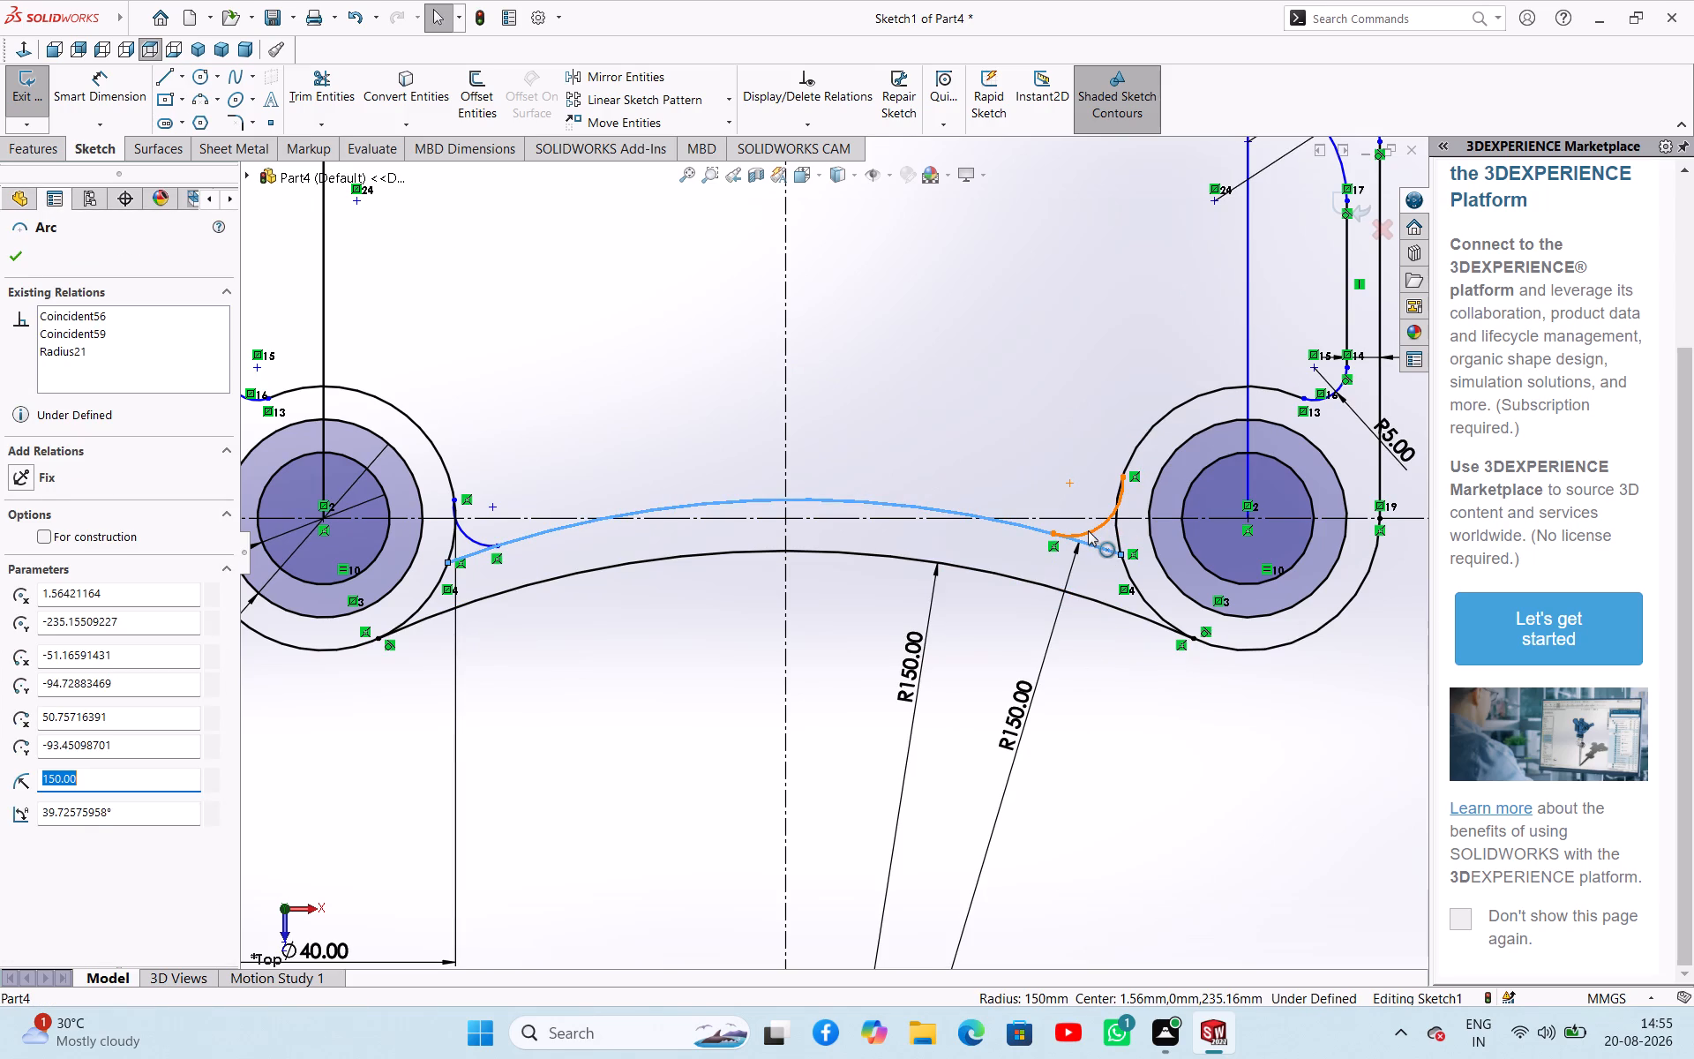
pyautogui.keyDown('ctrl'); pyautogui.click(1088, 531); pyautogui.keyUp('ctrl')
pyautogui.click(1159, 459)
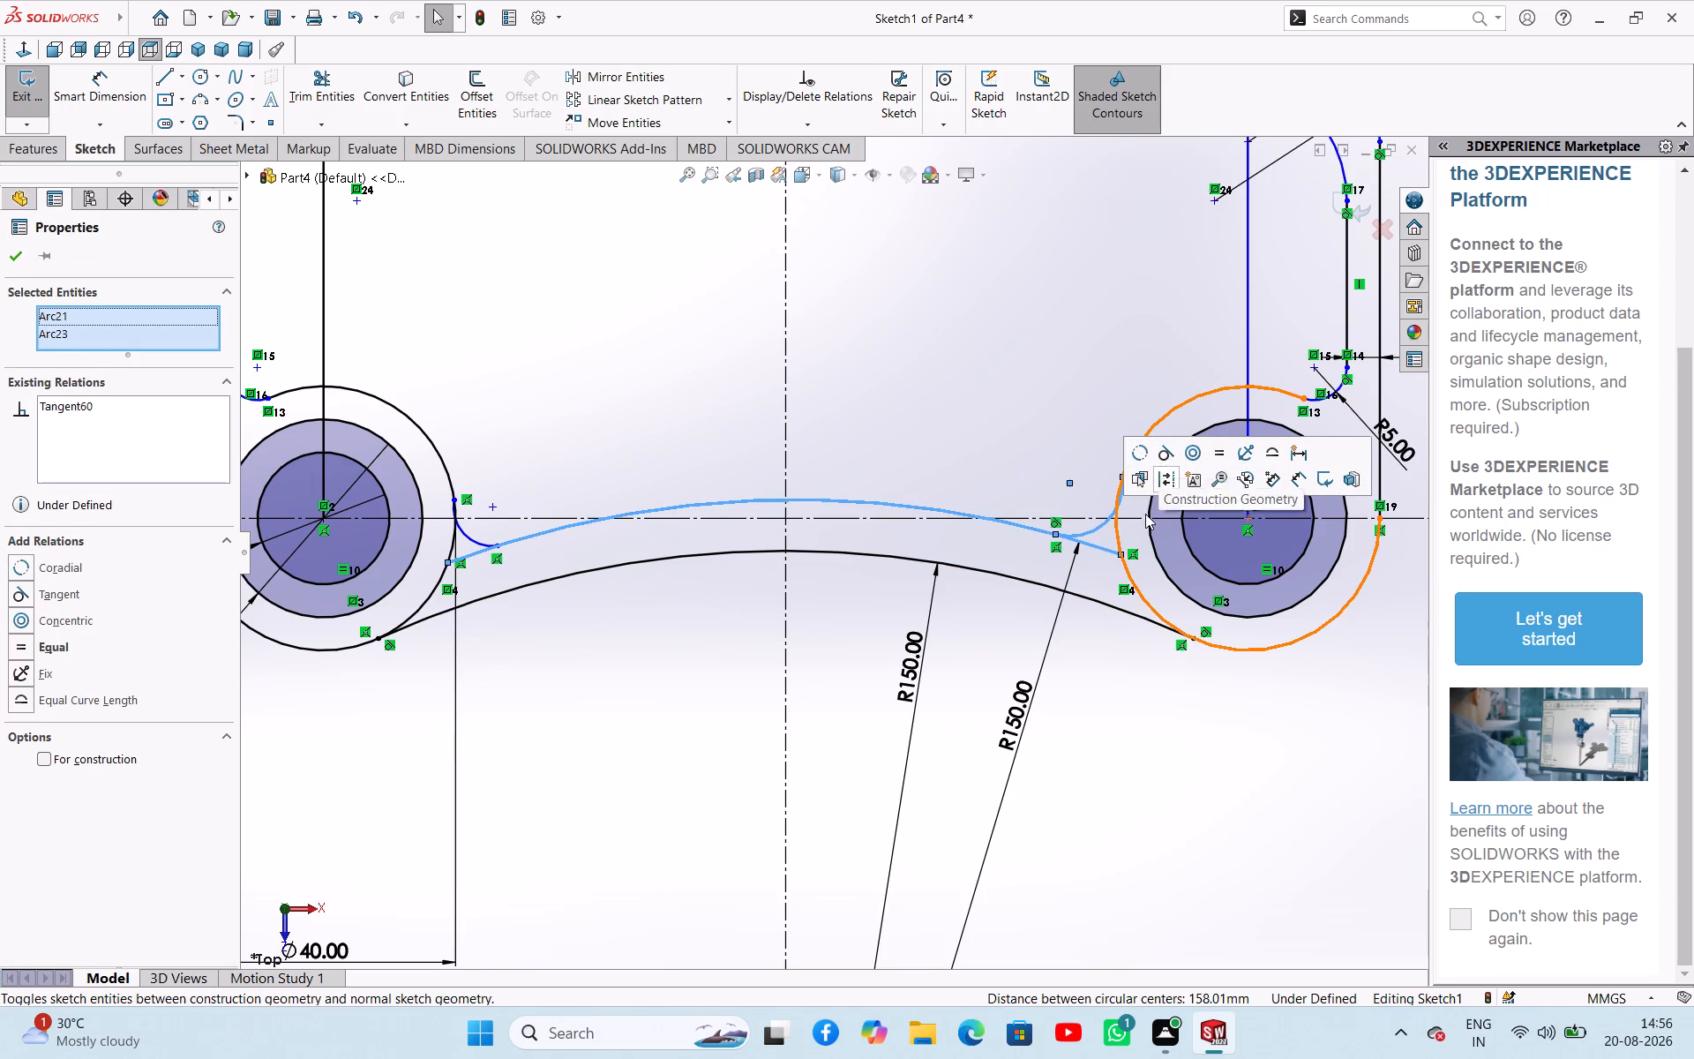
pyautogui.moveTo(1067, 672); pyautogui.dragTo(1076, 673)
pyautogui.keyDown('ctrl'); pyautogui.click(1142, 444); pyautogui.keyUp('ctrl')
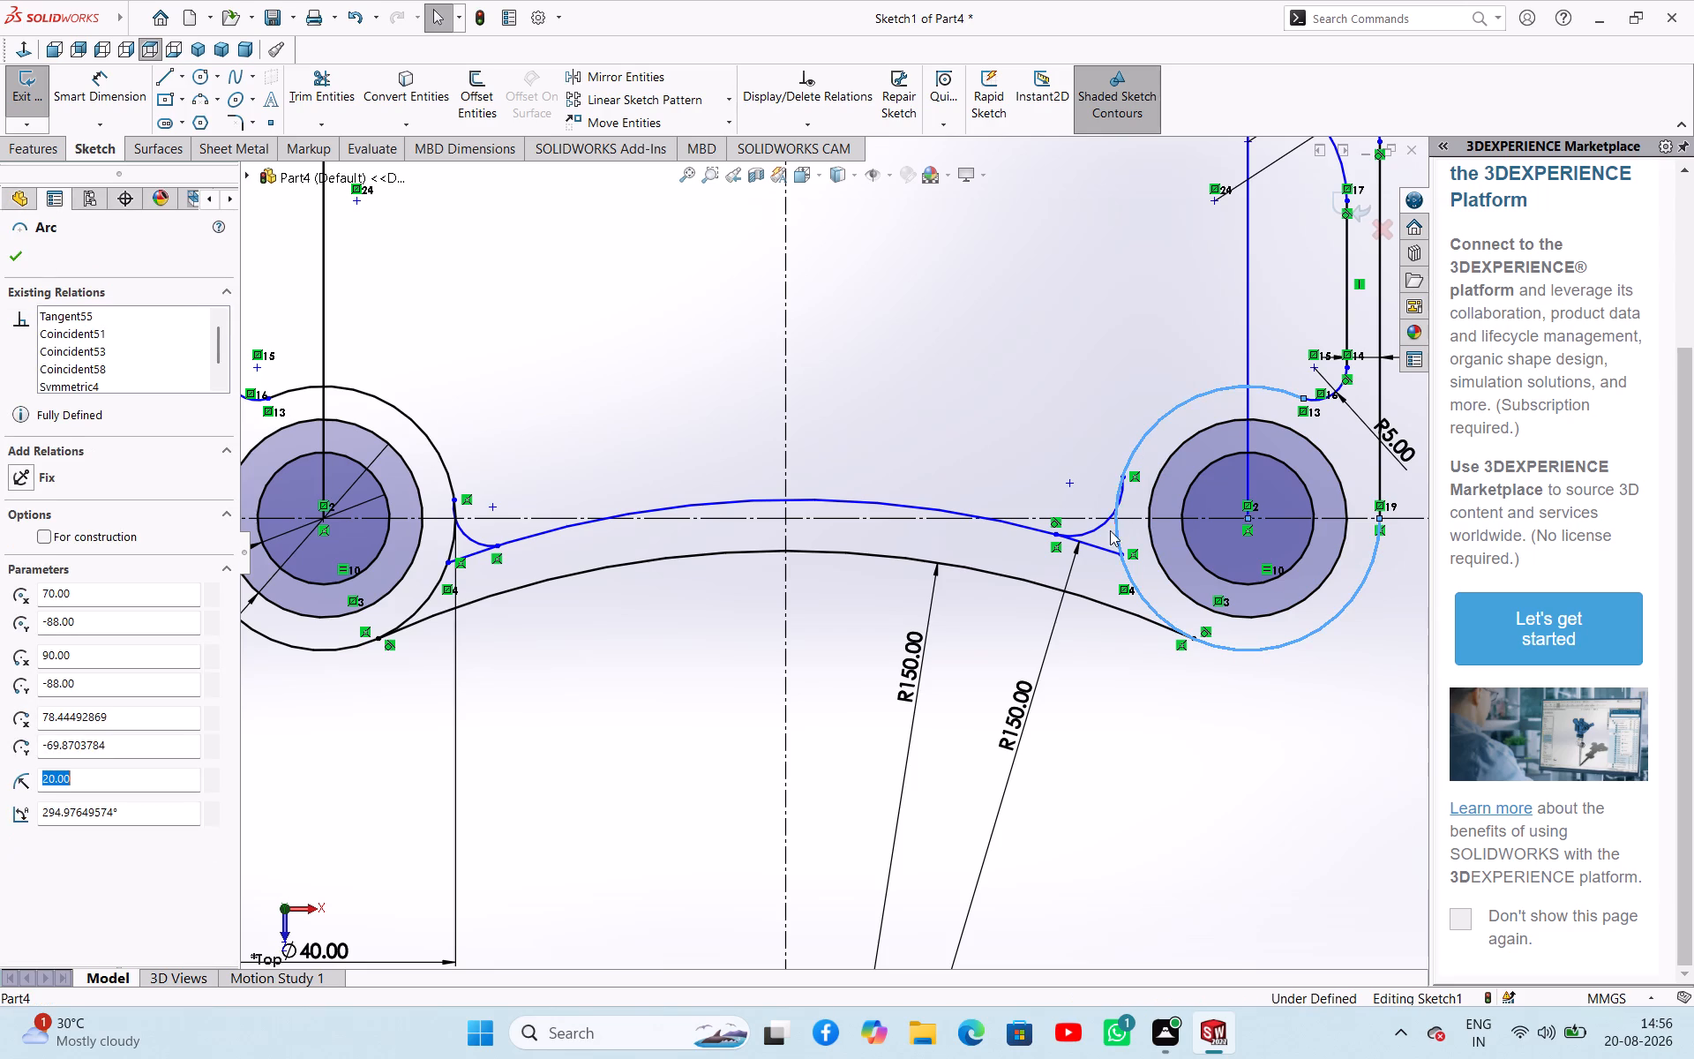
pyautogui.keyDown('ctrl'); pyautogui.click(1096, 522); pyautogui.keyUp('ctrl')
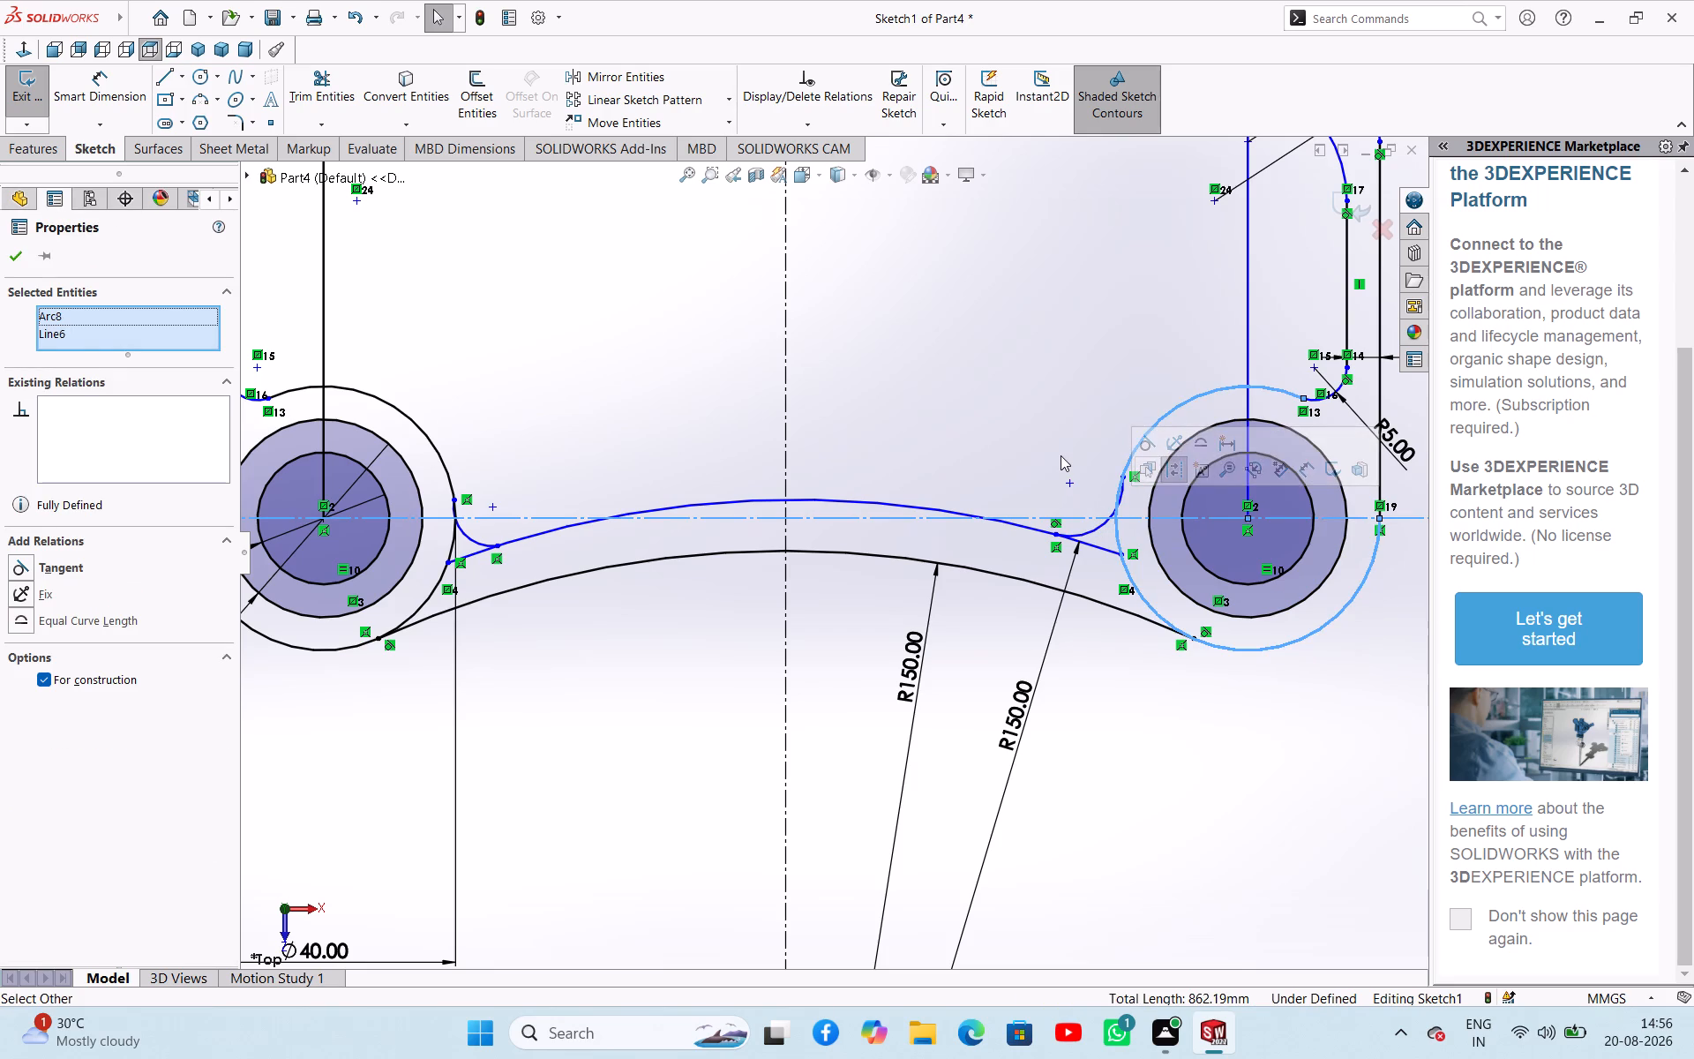
pyautogui.click(1061, 454)
pyautogui.keyDown('ctrl'); pyautogui.click(1101, 526); pyautogui.keyUp('ctrl')
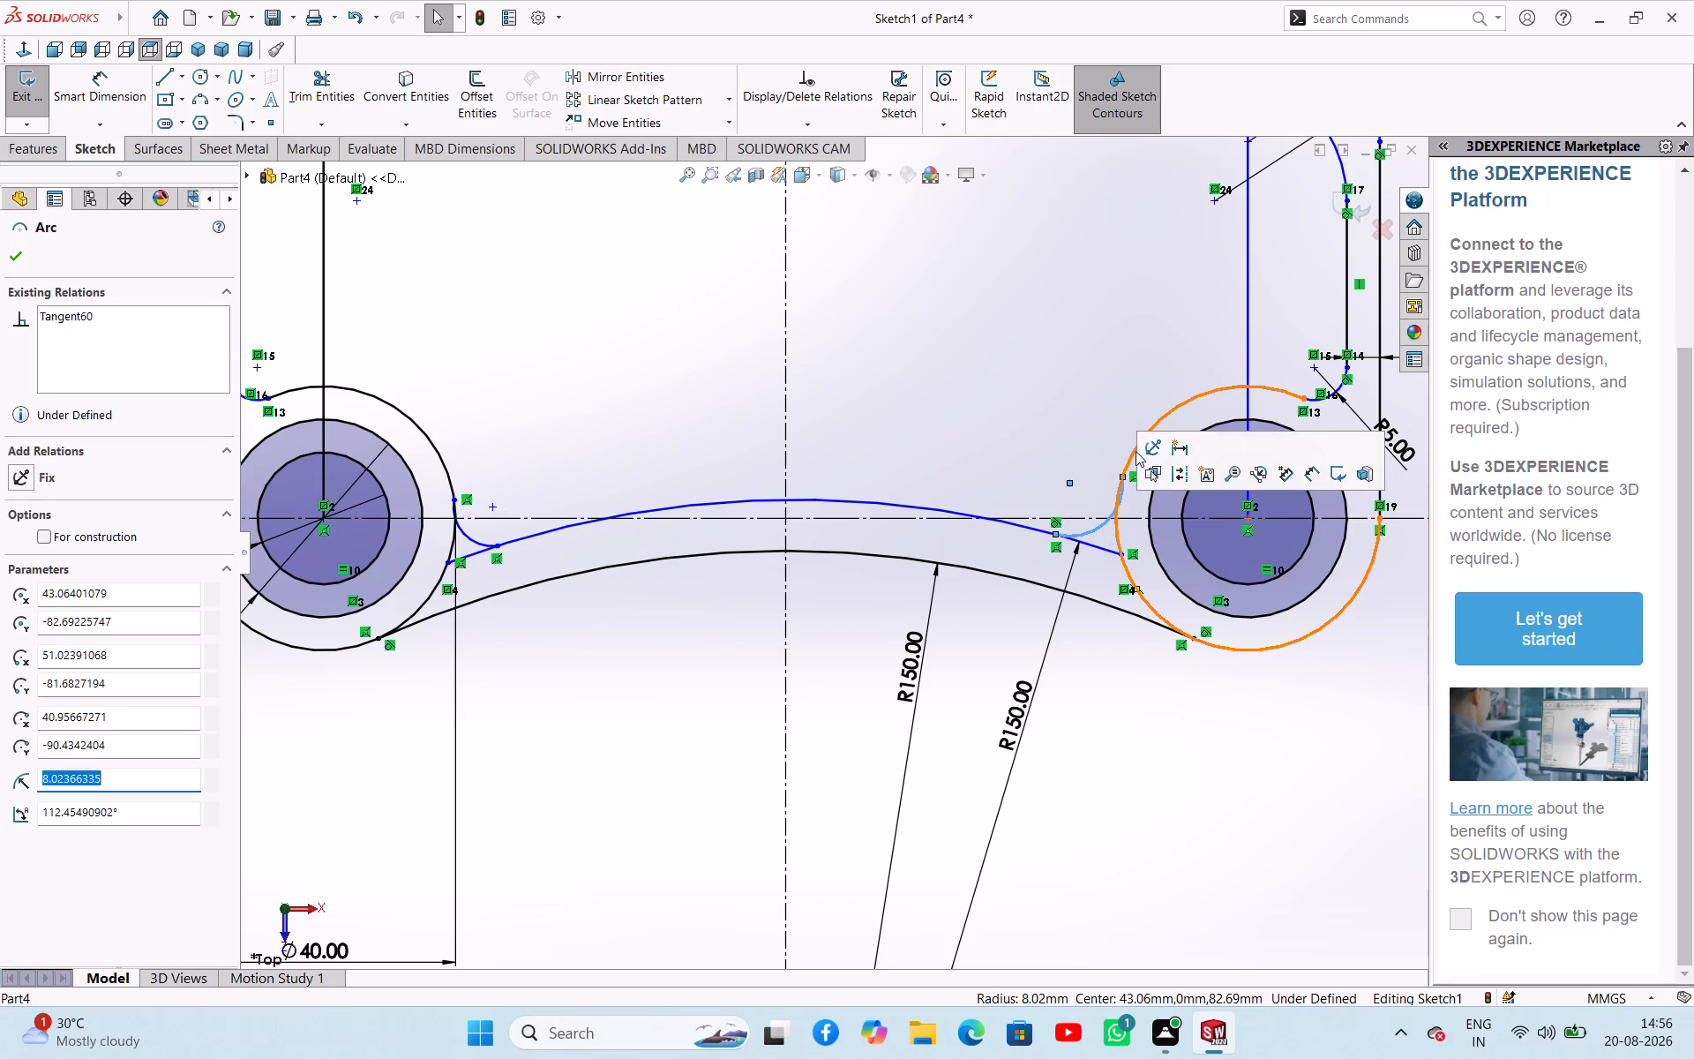
pyautogui.keyDown('ctrl'); pyautogui.click(1131, 452); pyautogui.keyUp('ctrl')
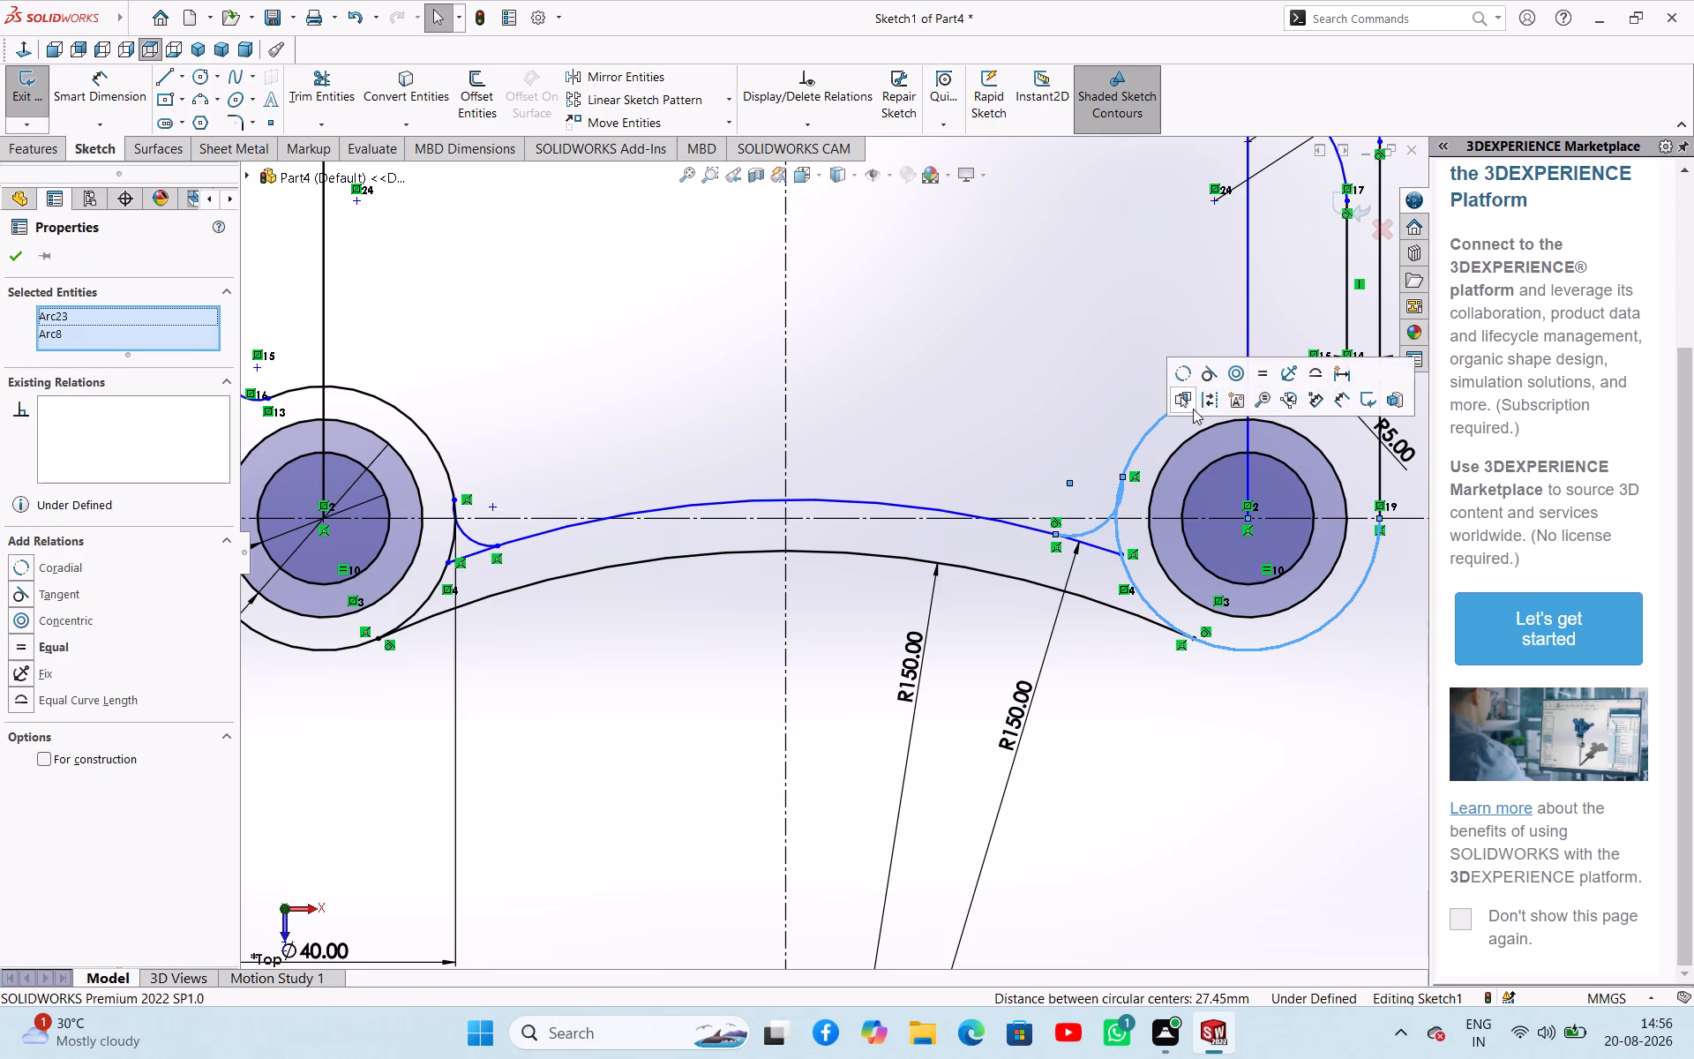
pyautogui.click(1208, 376)
pyautogui.click(1098, 732)
# Make the small left corner arc tangent to the left lower boss's 40 mm circle and to the upper bottom arc.
pyautogui.scroll(4, 887, 612)
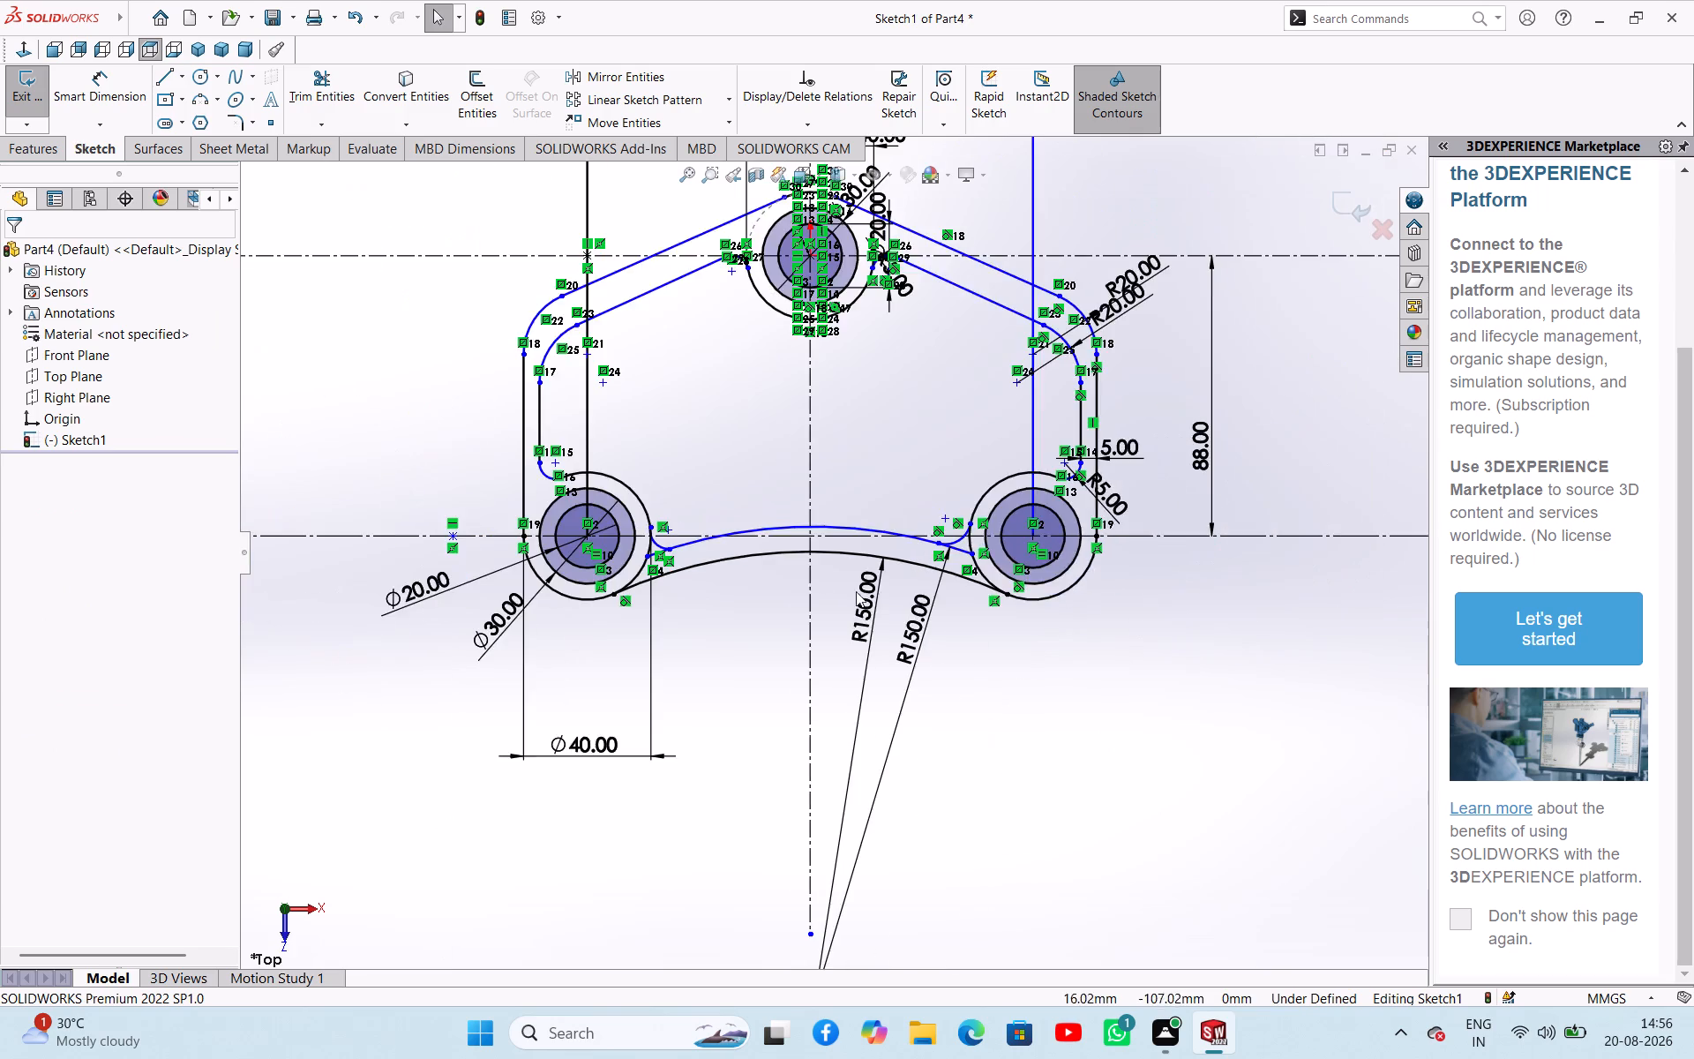
pyautogui.scroll(-4, 733, 555)
pyautogui.scroll(-2, 620, 515)
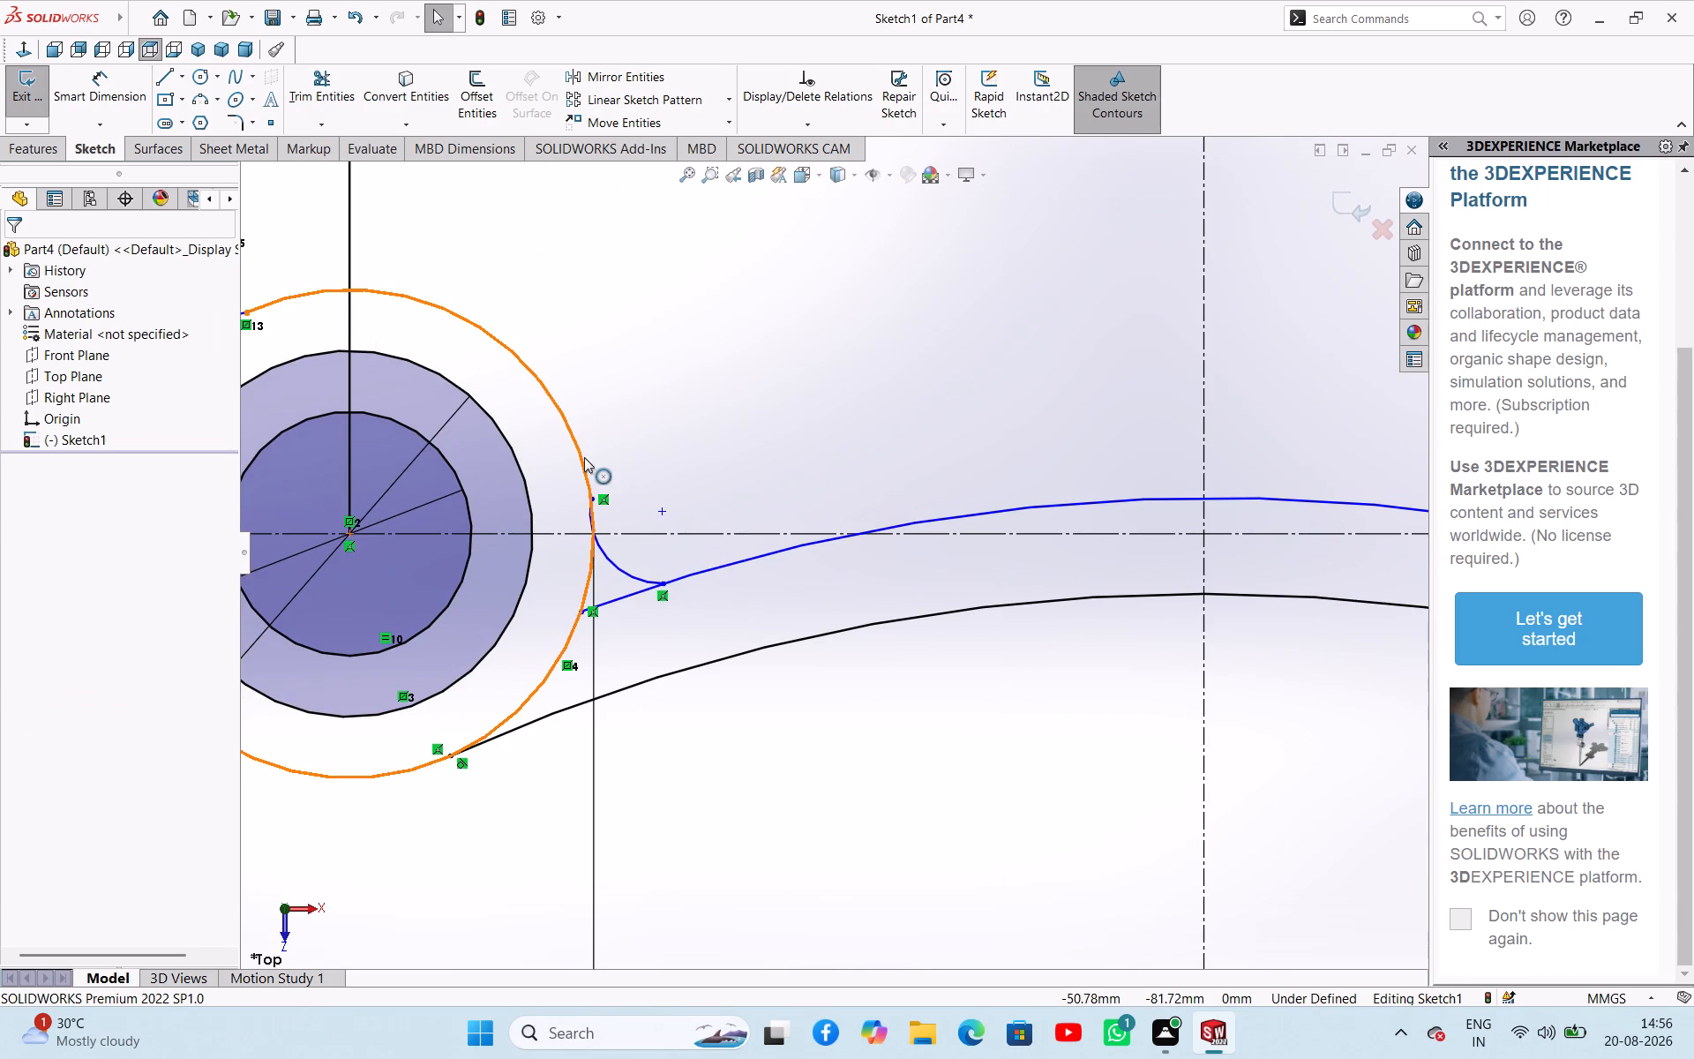
pyautogui.keyDown('ctrl'); pyautogui.click(584, 457); pyautogui.keyUp('ctrl')
pyautogui.keyDown('ctrl'); pyautogui.click(608, 555); pyautogui.keyUp('ctrl')
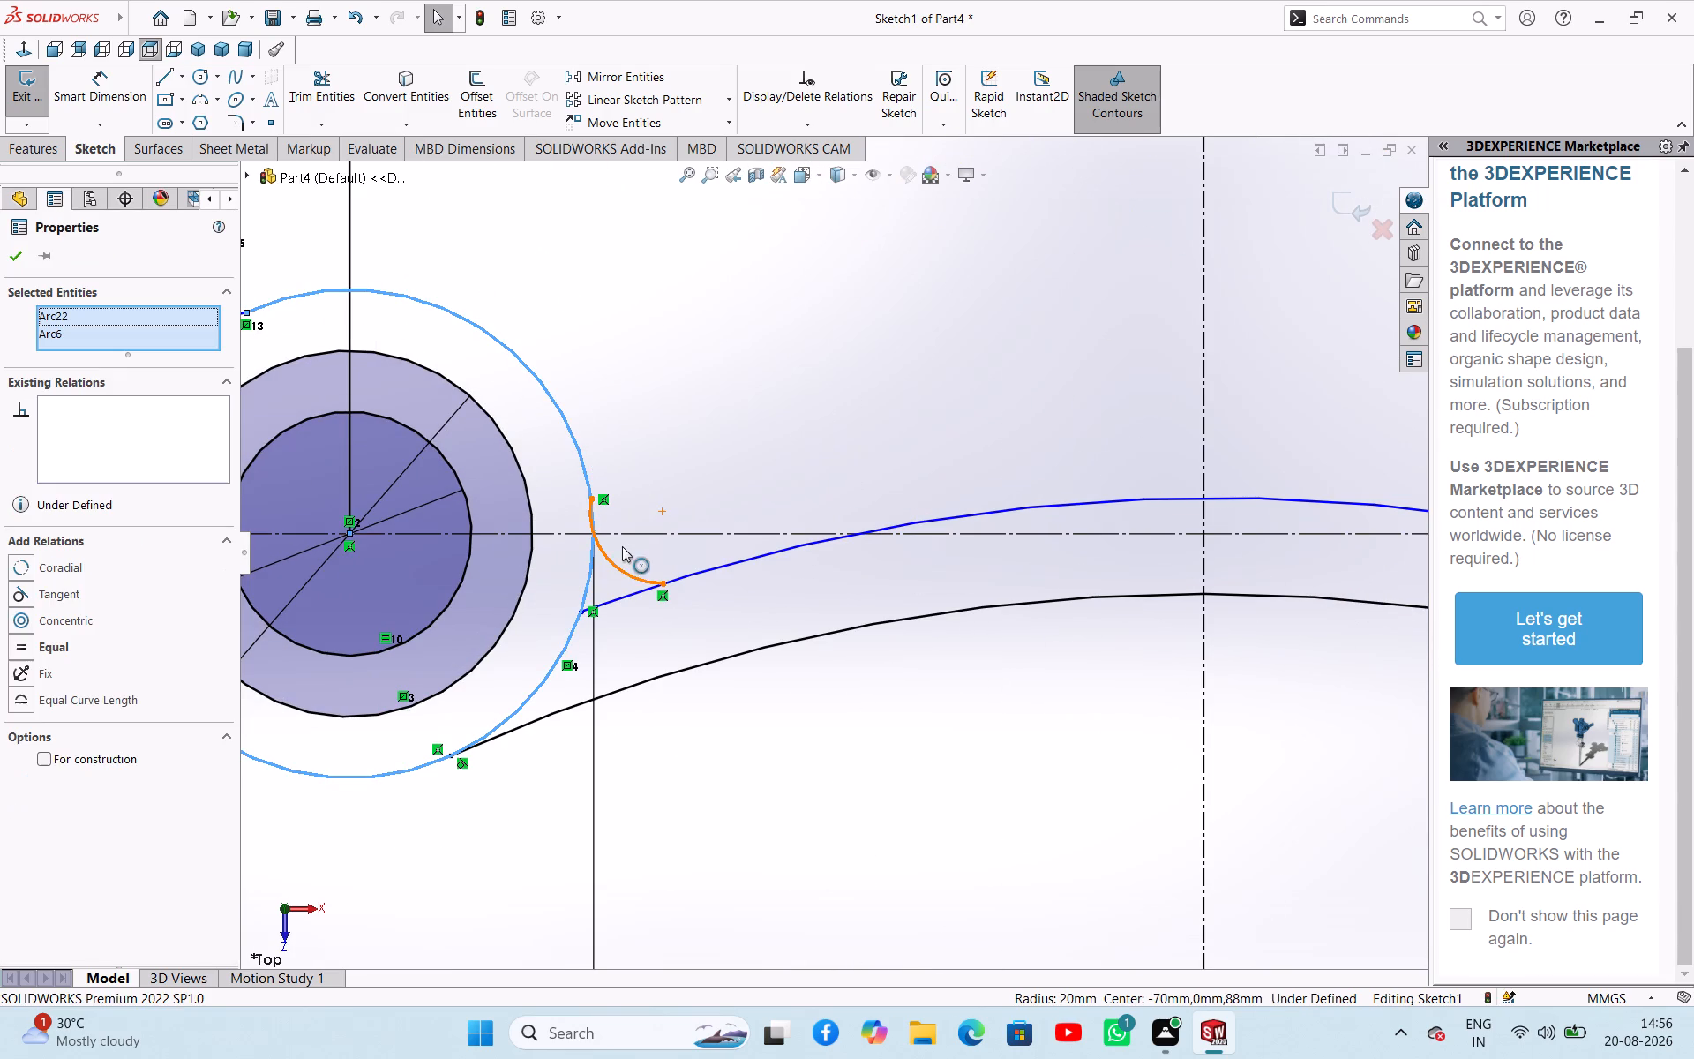
pyautogui.click(688, 487)
pyautogui.click(634, 404)
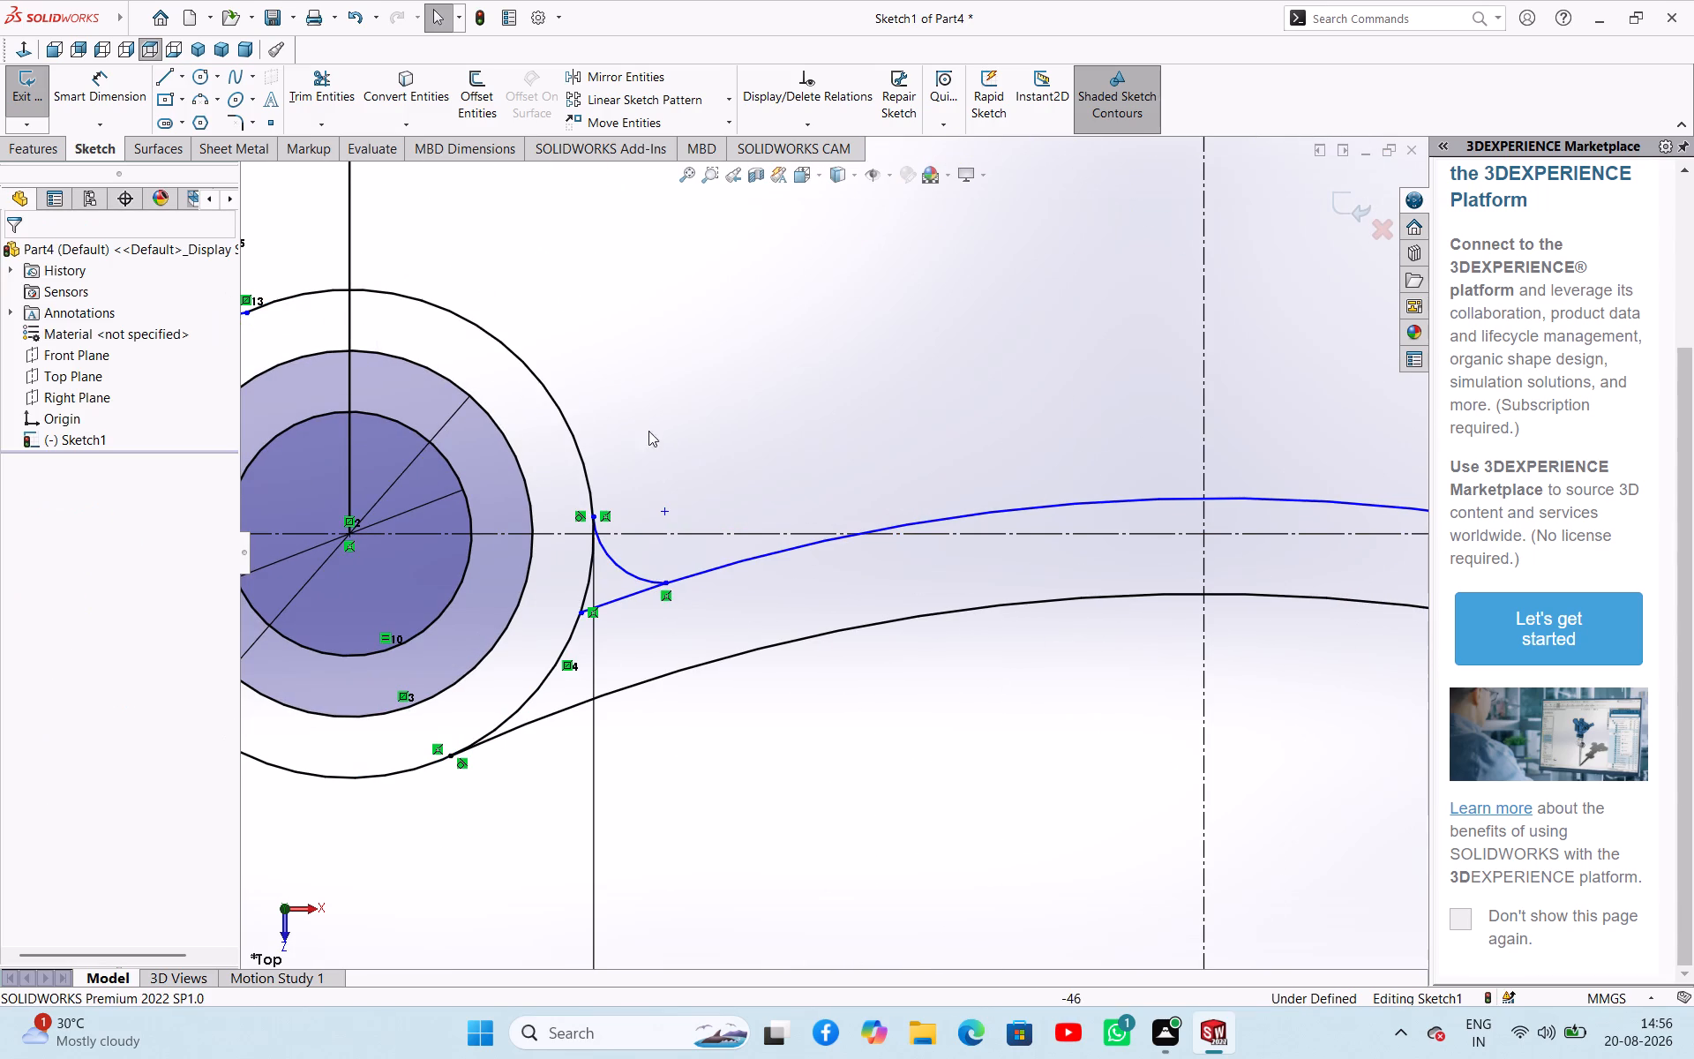
pyautogui.keyDown('ctrl'); pyautogui.click(621, 594); pyautogui.keyUp('ctrl')
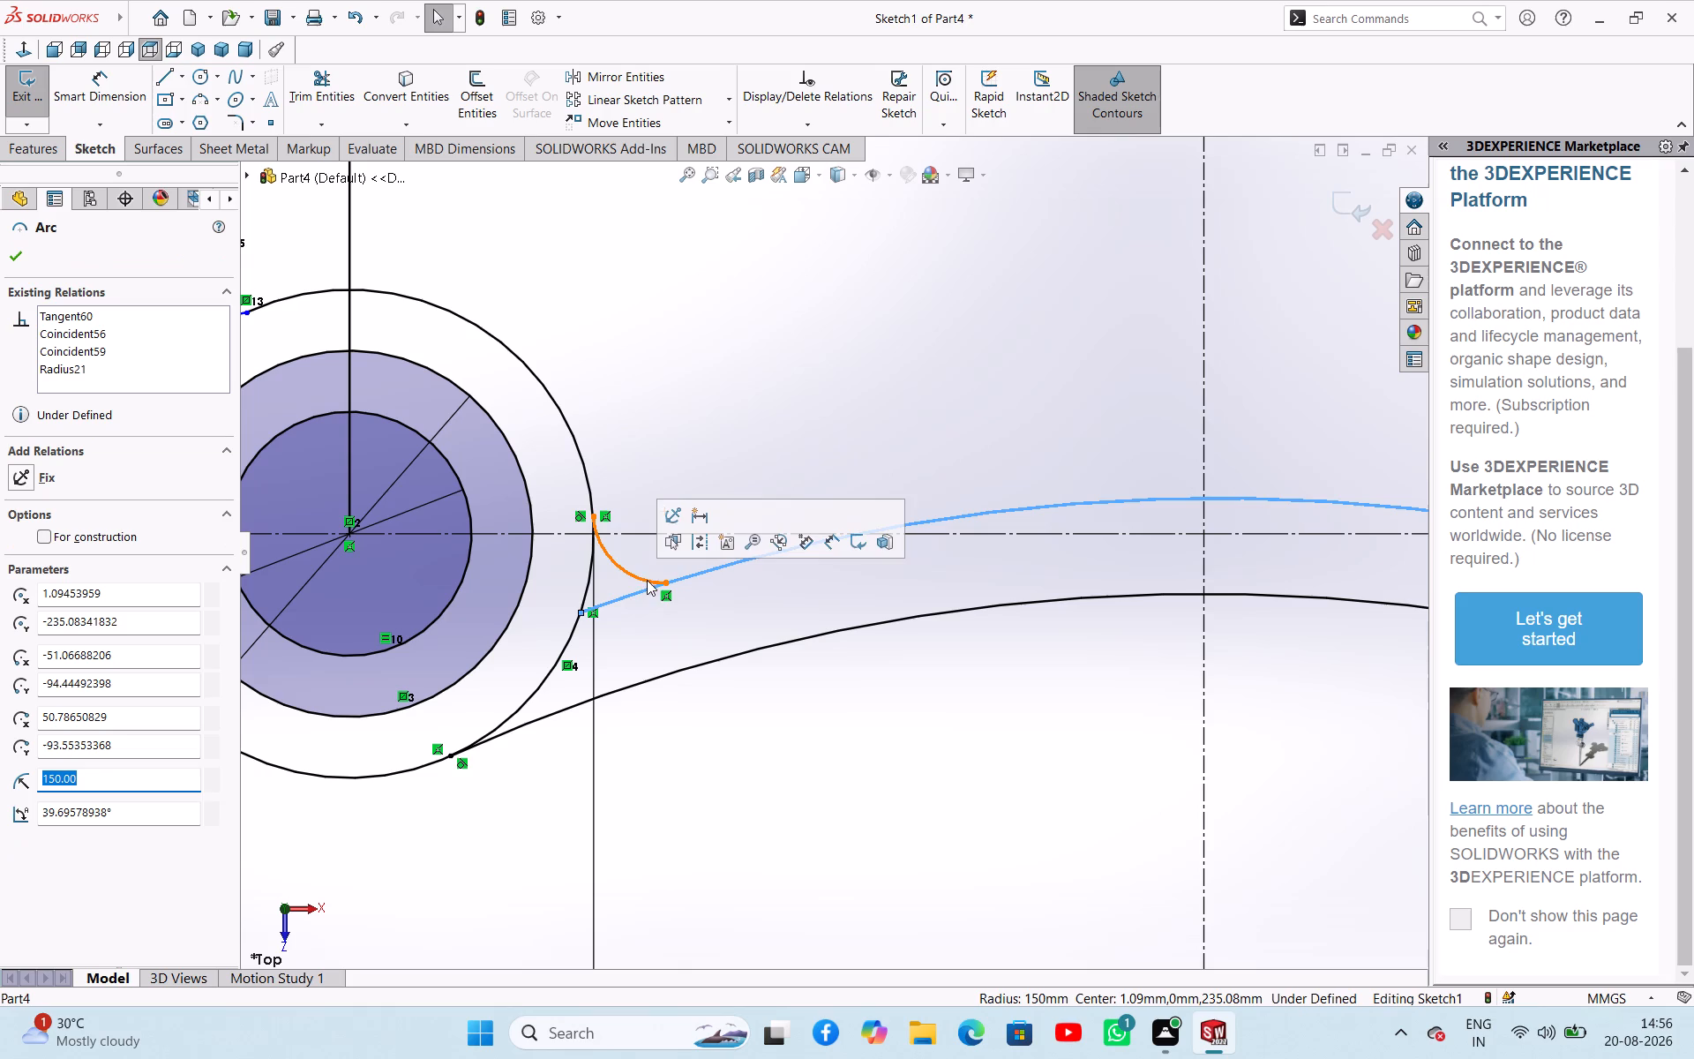
pyautogui.keyDown('ctrl'); pyautogui.click(638, 575); pyautogui.keyUp('ctrl')
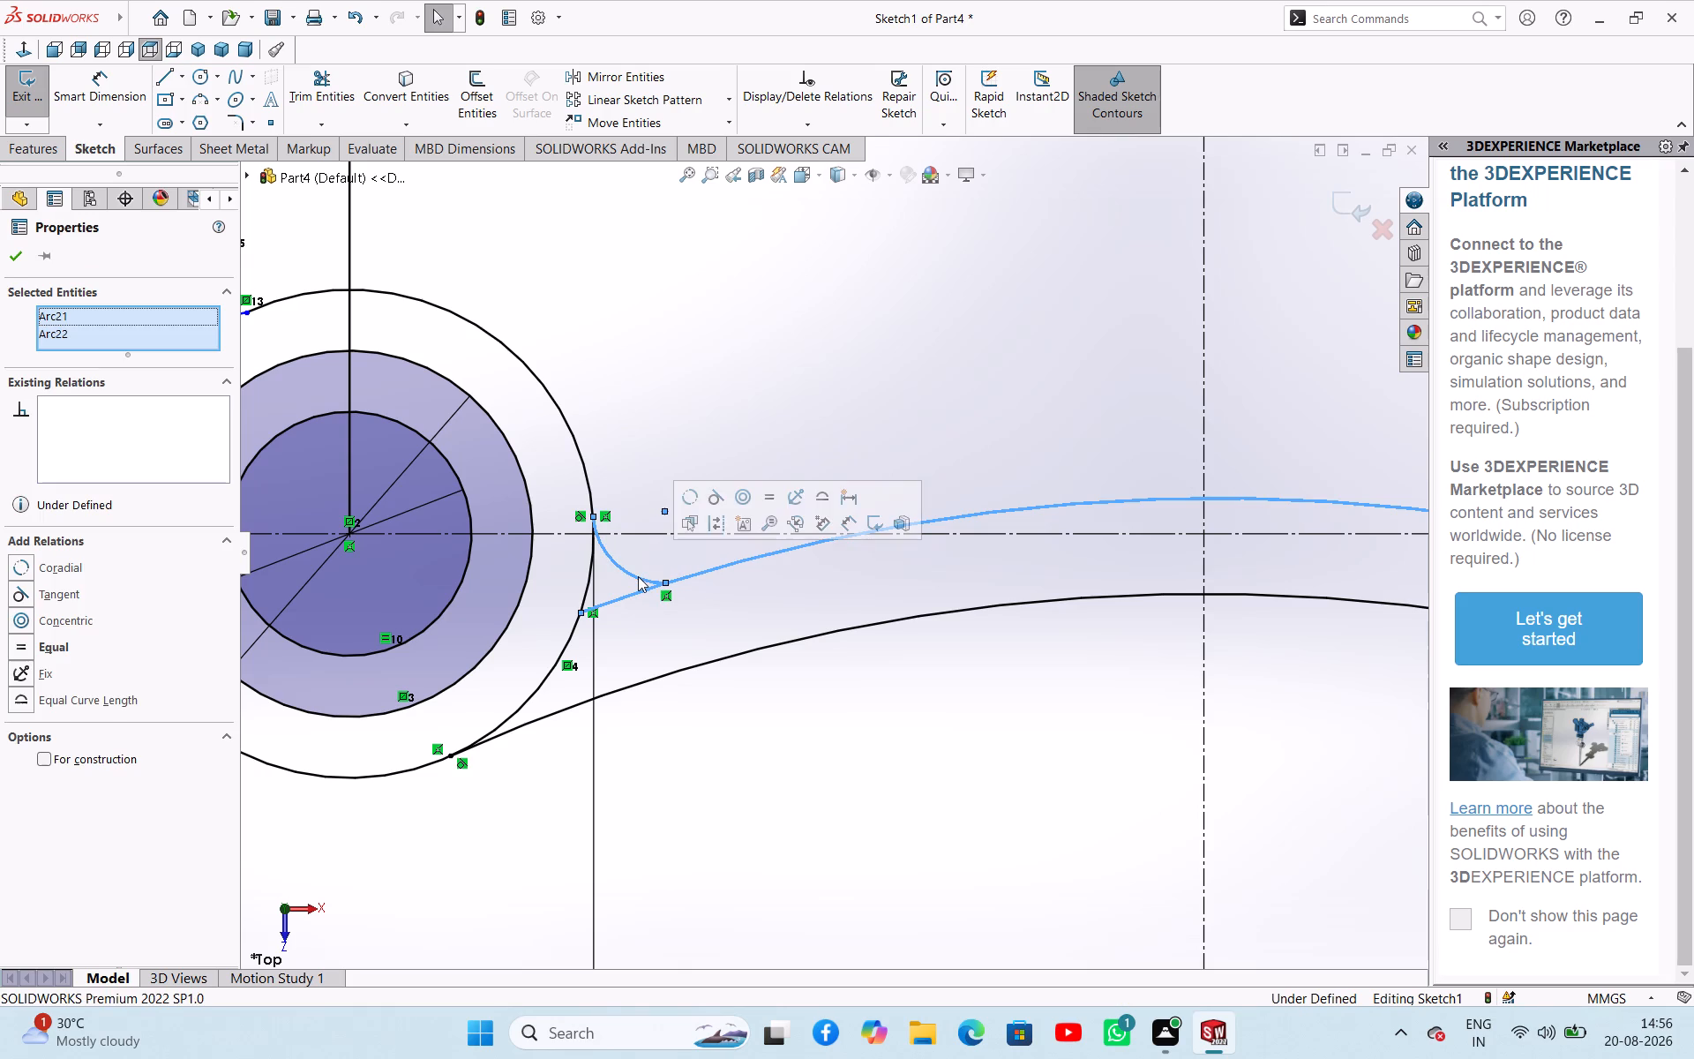
pyautogui.click(721, 507)
pyautogui.click(845, 776)
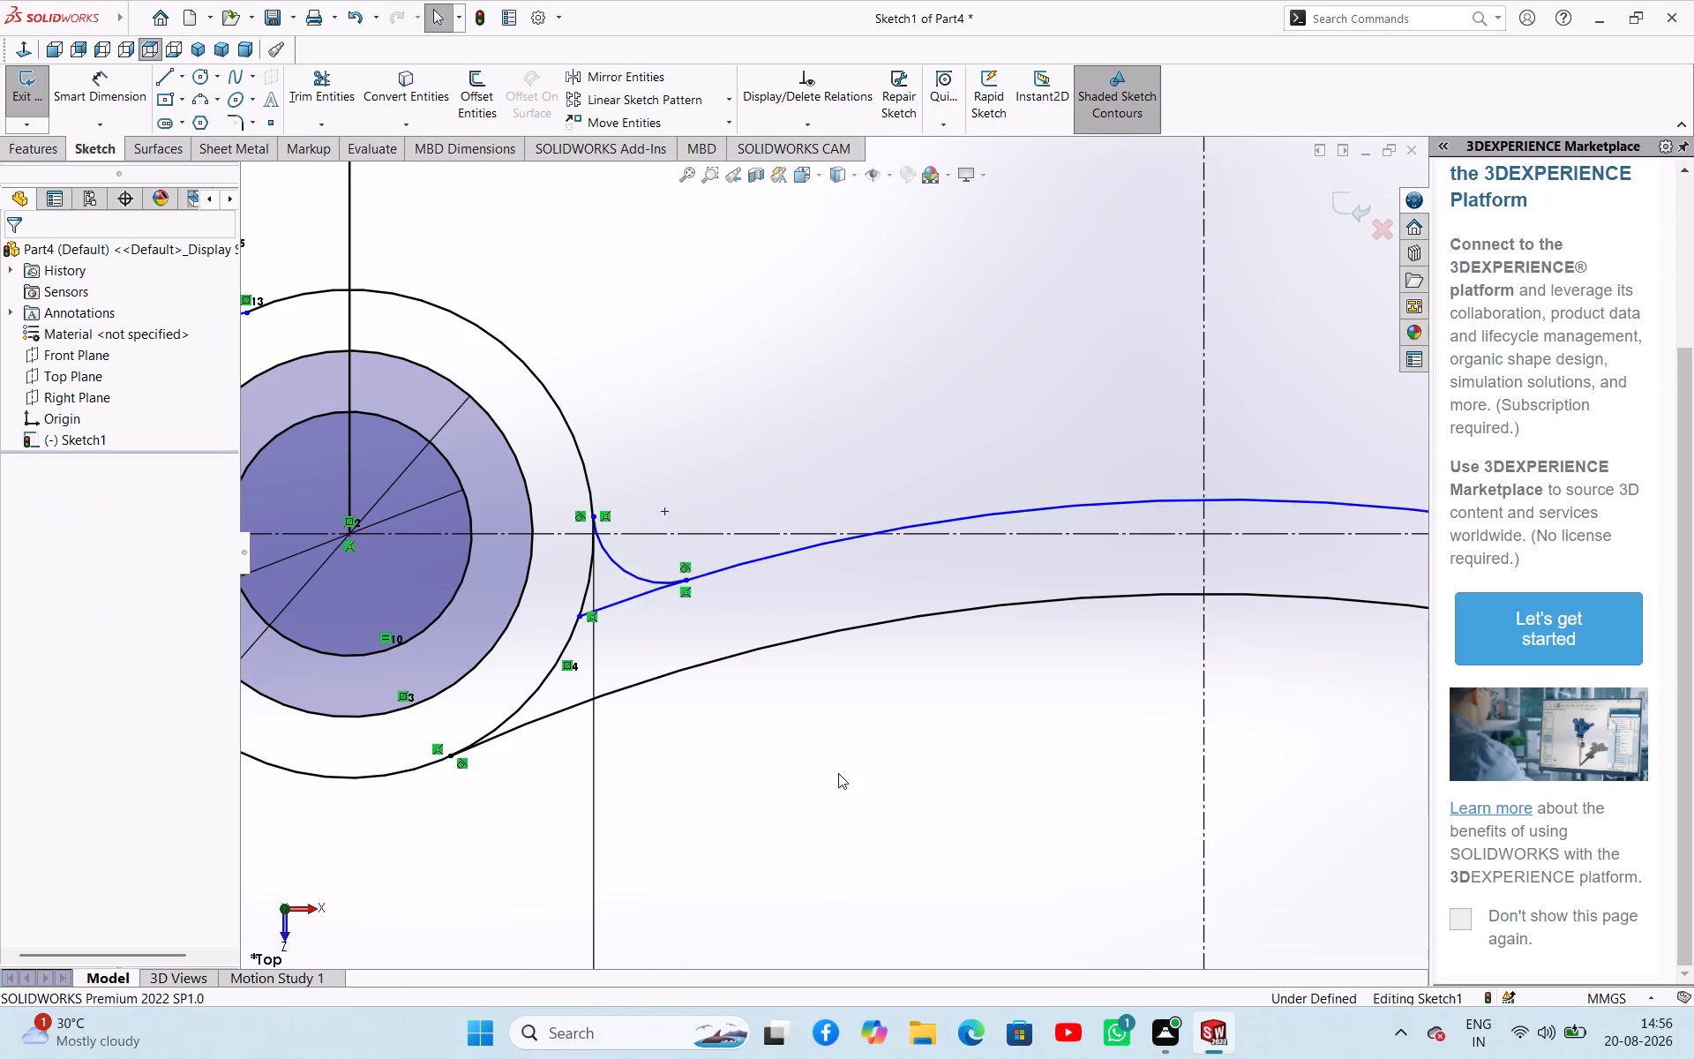
# Trim the left lower boss's 40 mm circle between the upper and lower bottom arcs.
pyautogui.scroll(7, 838, 773)
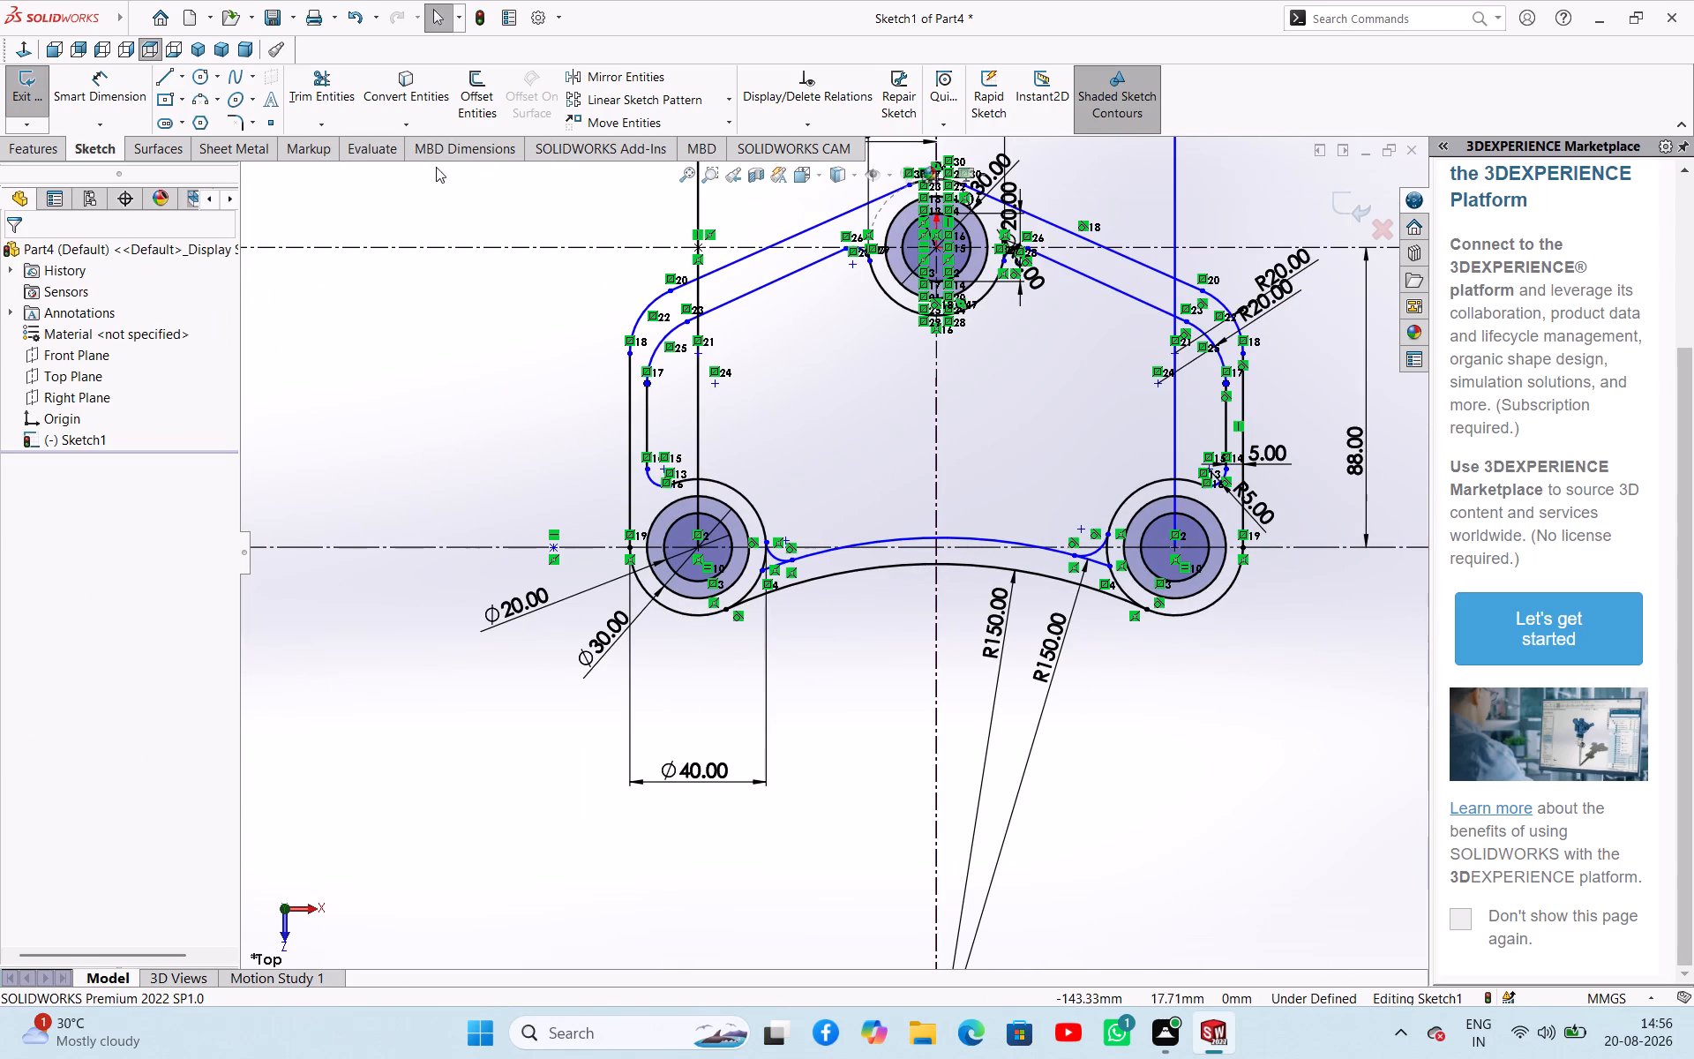
pyautogui.click(329, 104)
pyautogui.scroll(-6, 757, 547)
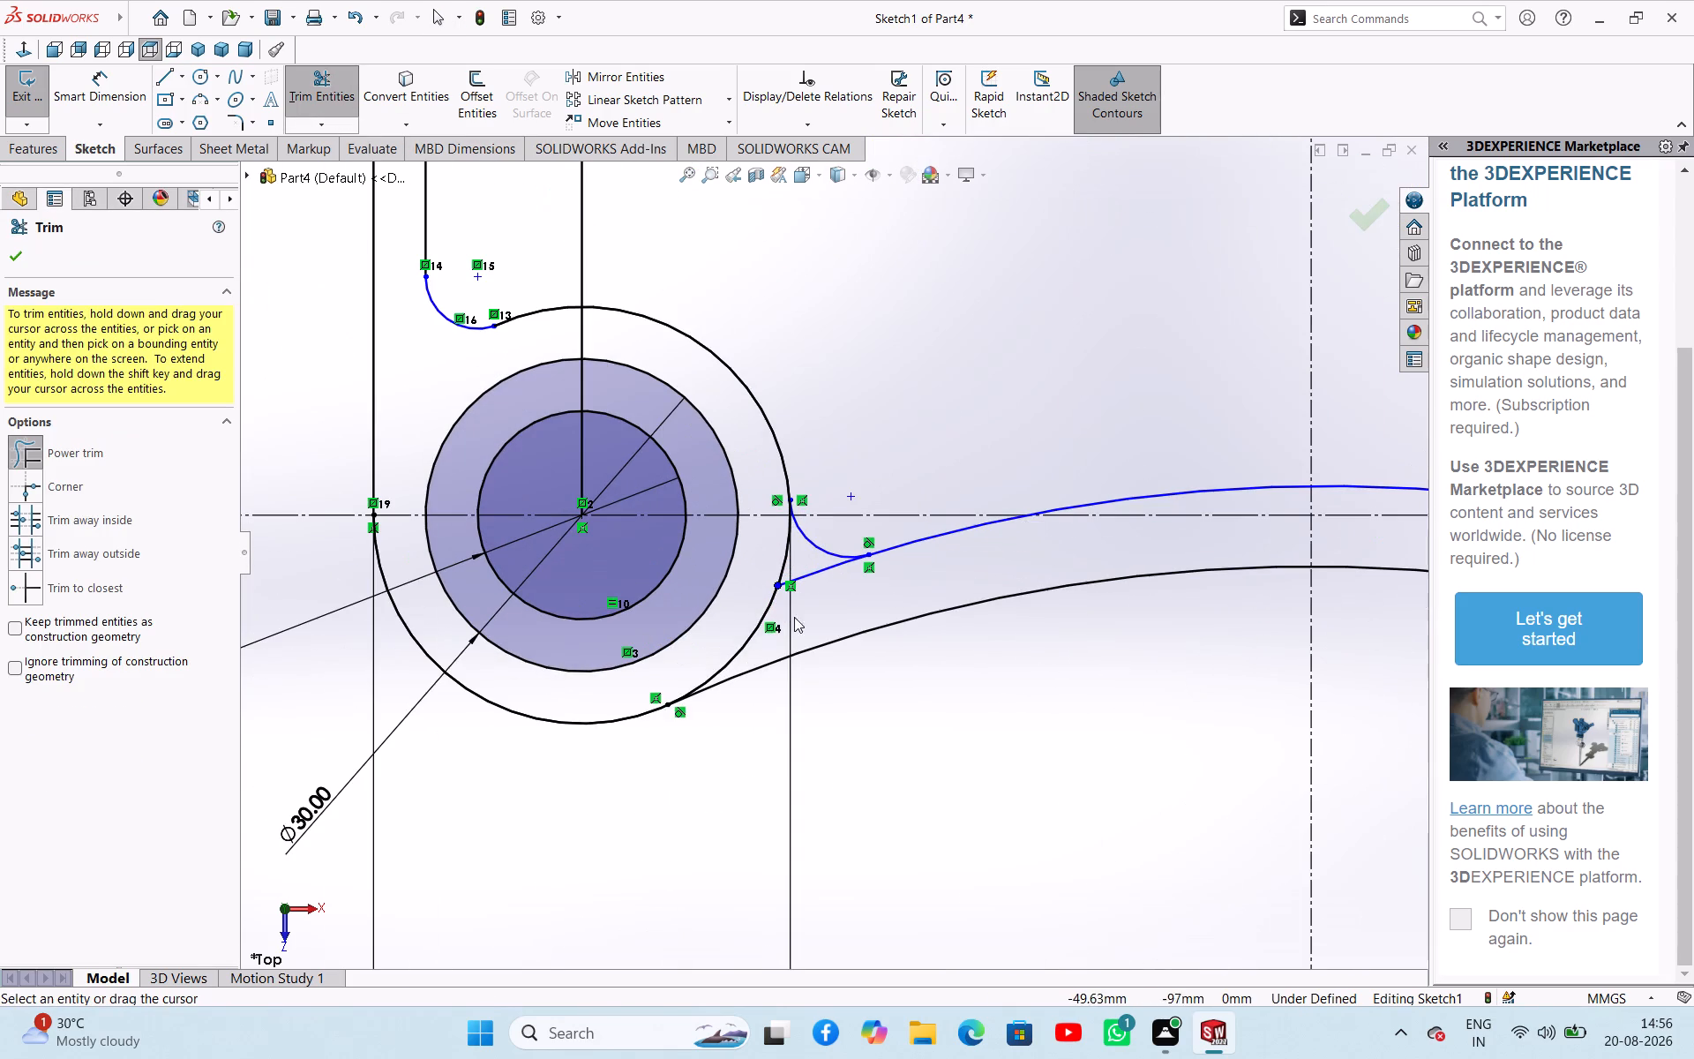
pyautogui.moveTo(763, 645); pyautogui.dragTo(743, 625)
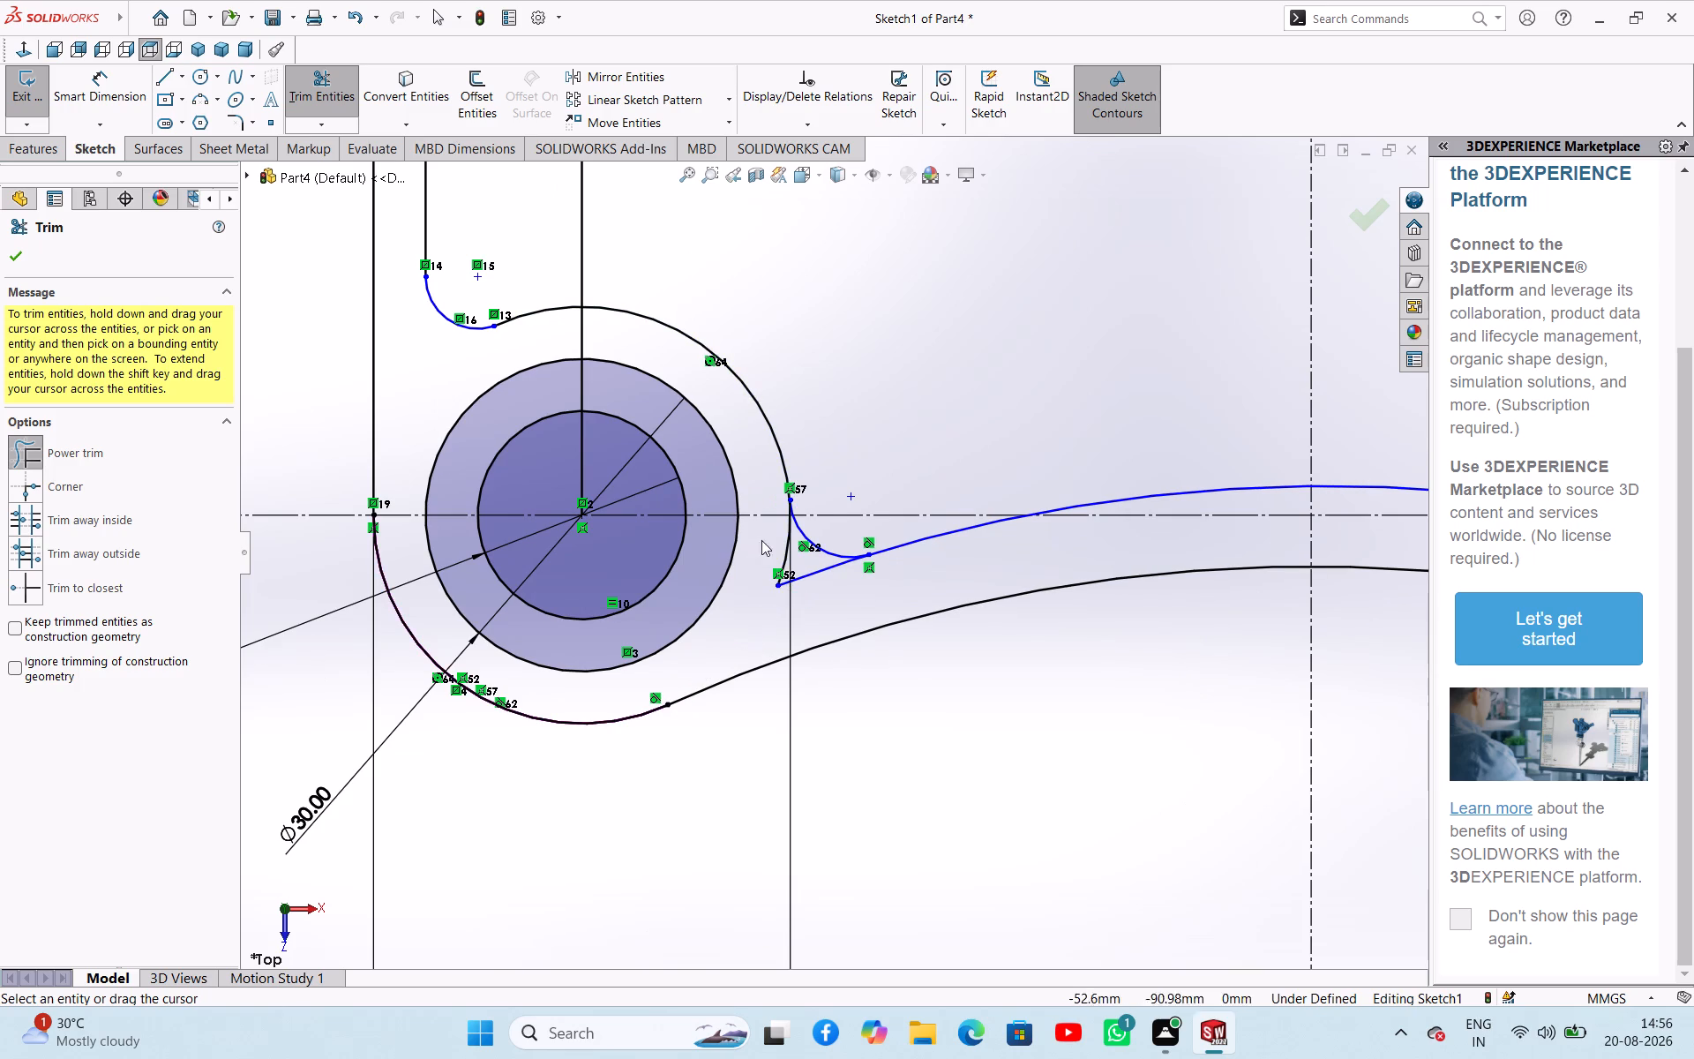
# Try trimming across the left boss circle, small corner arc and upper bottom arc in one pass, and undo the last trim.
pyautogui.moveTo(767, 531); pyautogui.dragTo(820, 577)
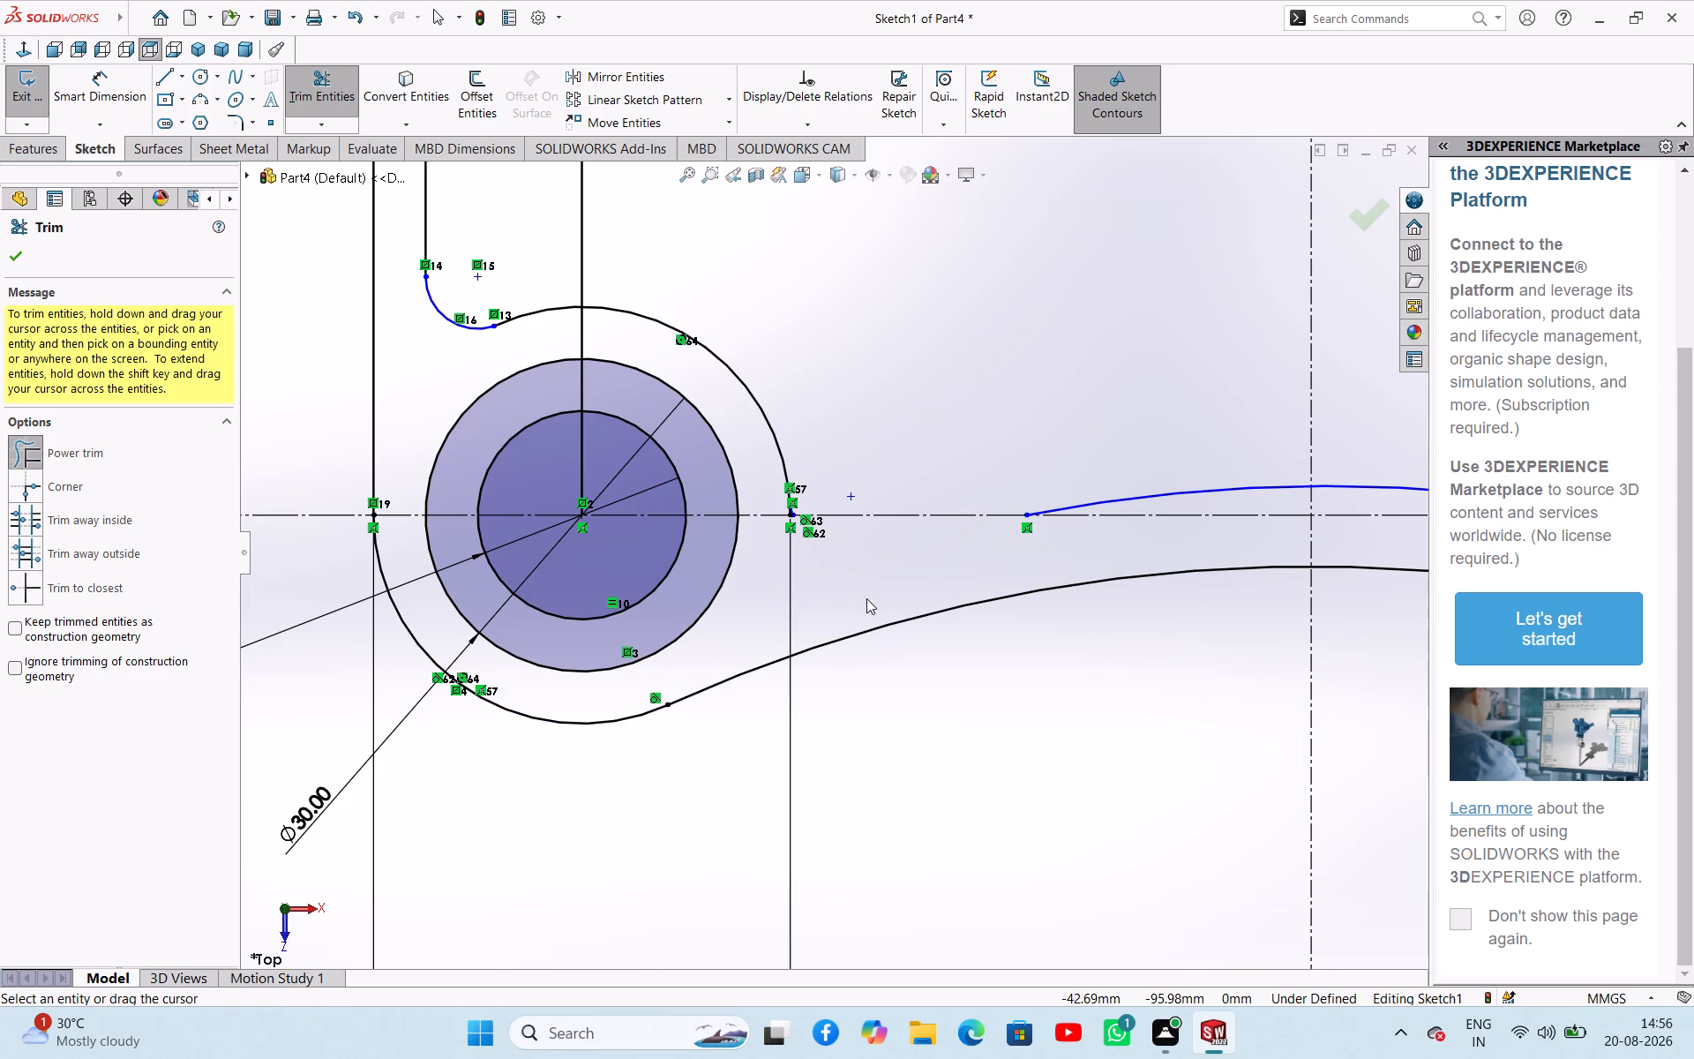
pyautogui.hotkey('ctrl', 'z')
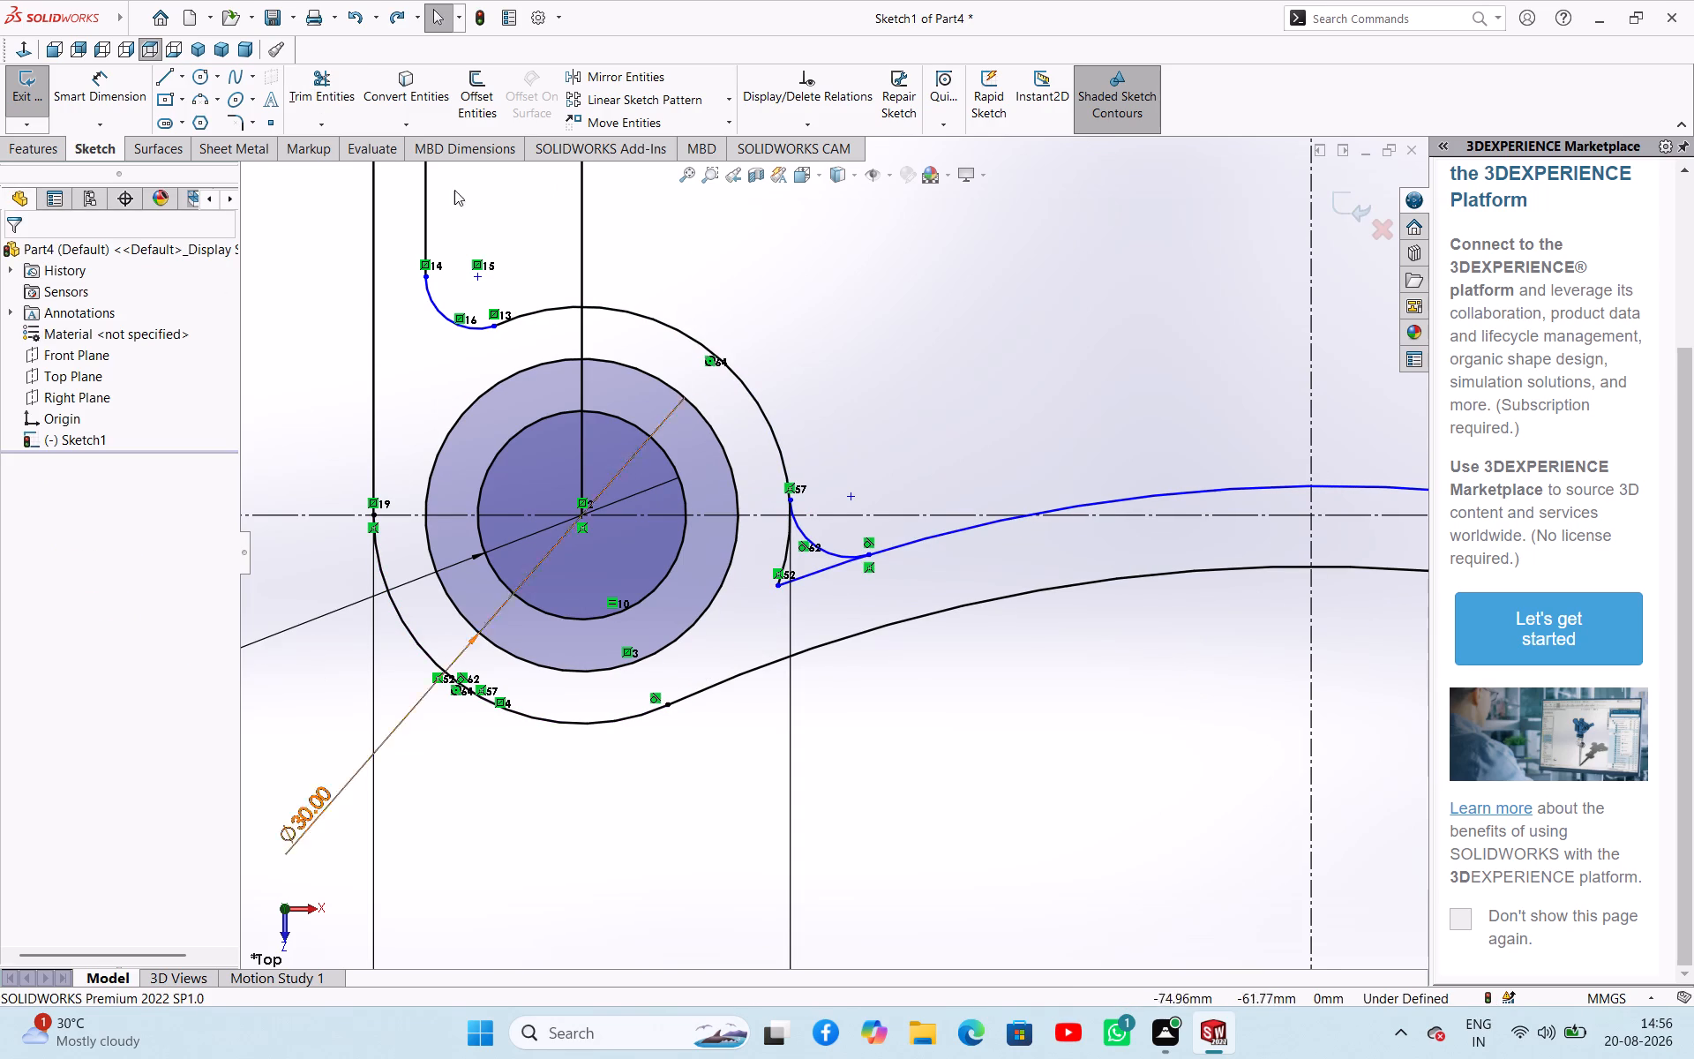
# Trim the left boss circle's leftover piece below the horizontal centerline and the upper bottom arc's end beyond the small corner arc.
pyautogui.click(326, 108)
pyautogui.moveTo(777, 542); pyautogui.dragTo(806, 559)
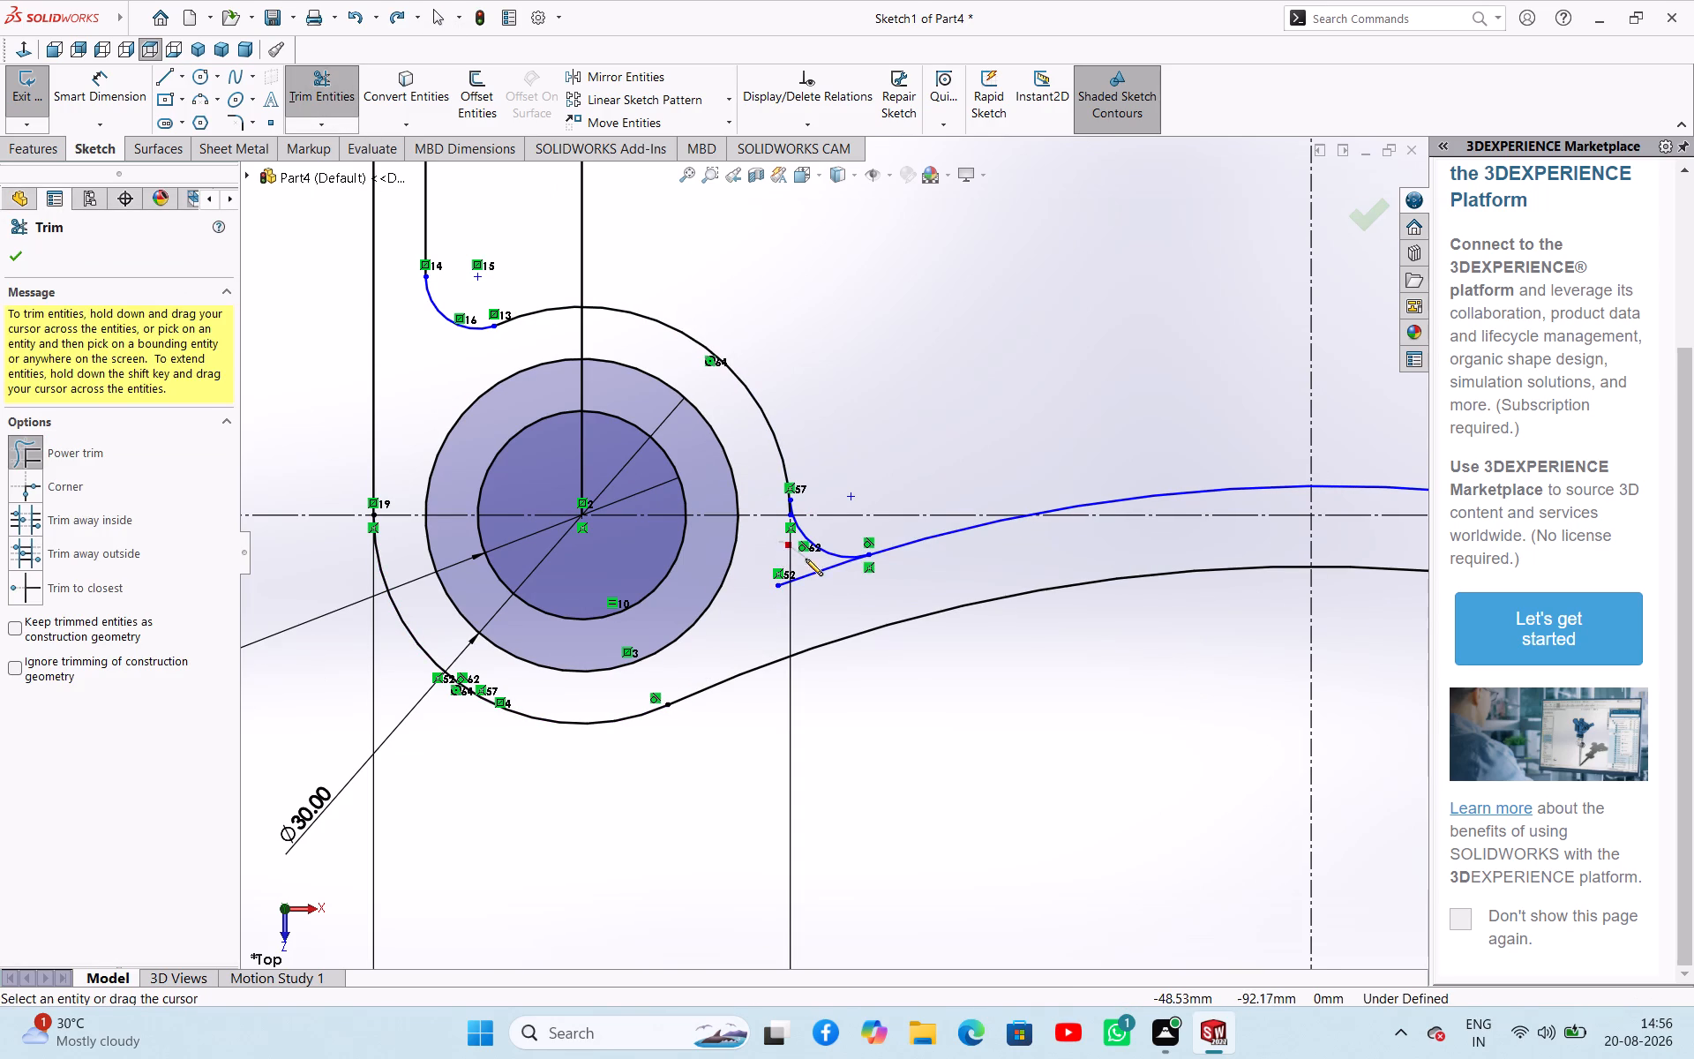
pyautogui.moveTo(806, 559); pyautogui.dragTo(802, 590)
# Trim the right lower boss's 40 mm circle between the small corner arc and lower bottom arc, plus the upper bottom arc's overhanging end.
pyautogui.scroll(7, 836, 571)
pyautogui.scroll(-1, 1137, 578)
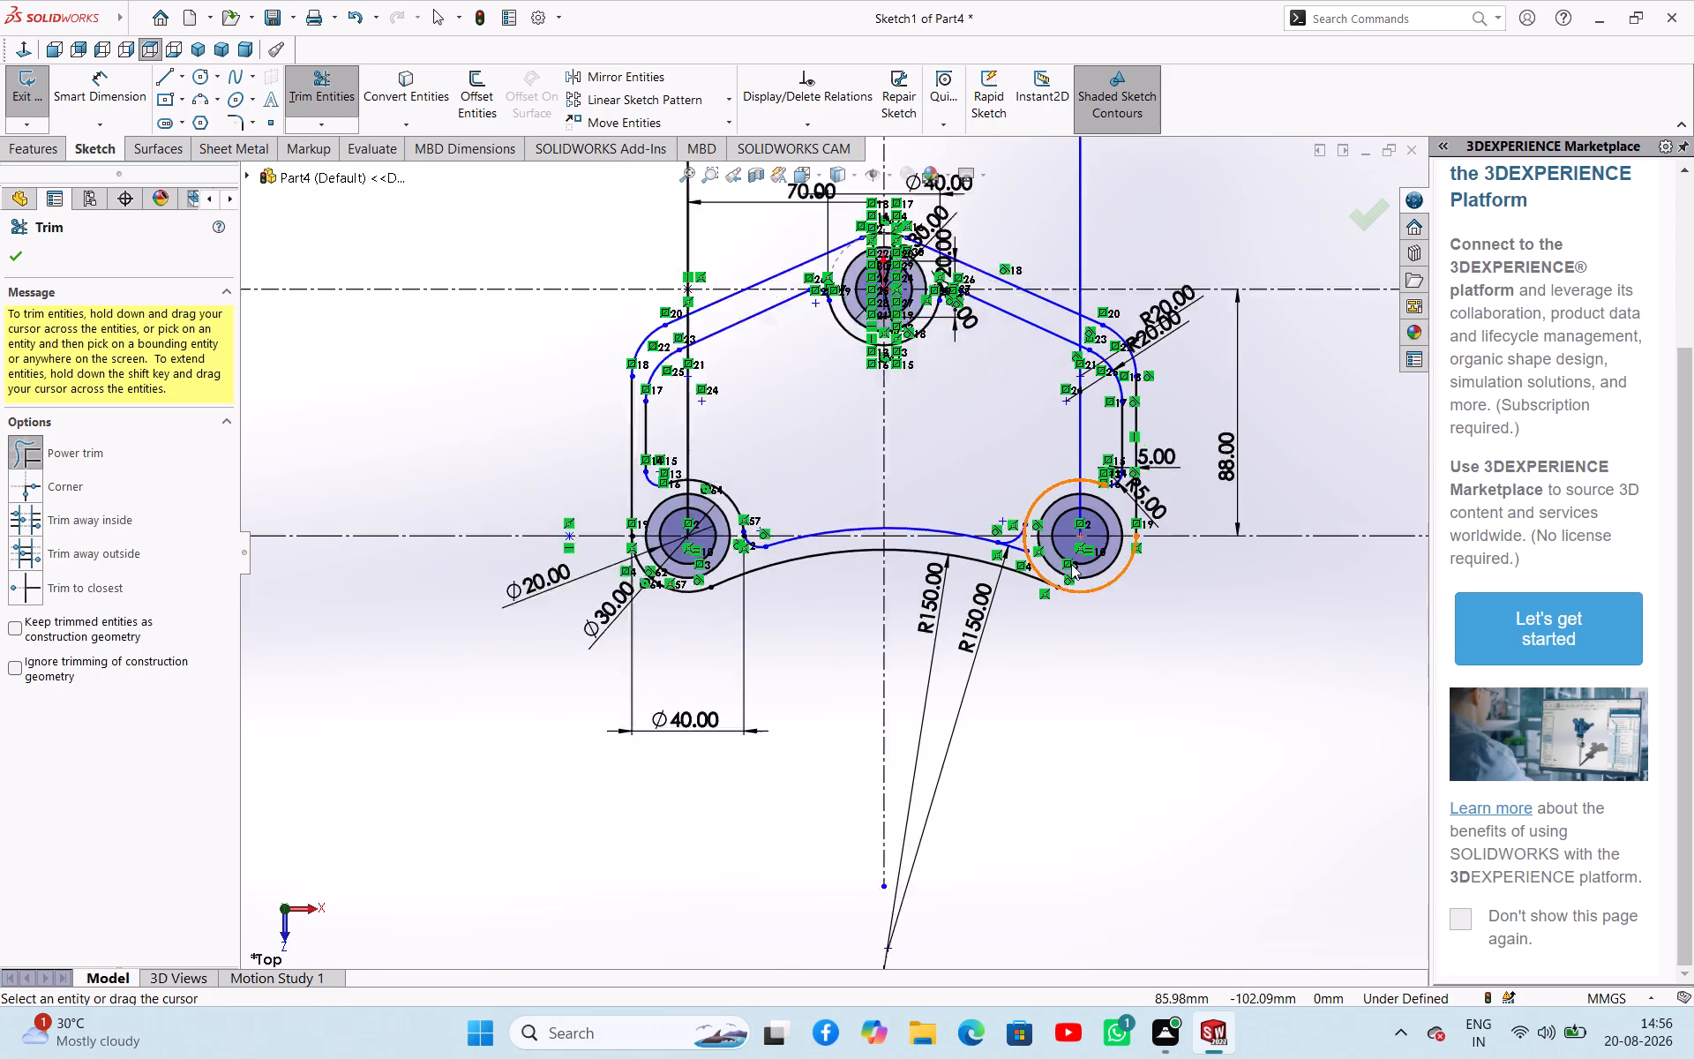
pyautogui.scroll(-6, 1071, 564)
pyautogui.moveTo(888, 511); pyautogui.dragTo(860, 566)
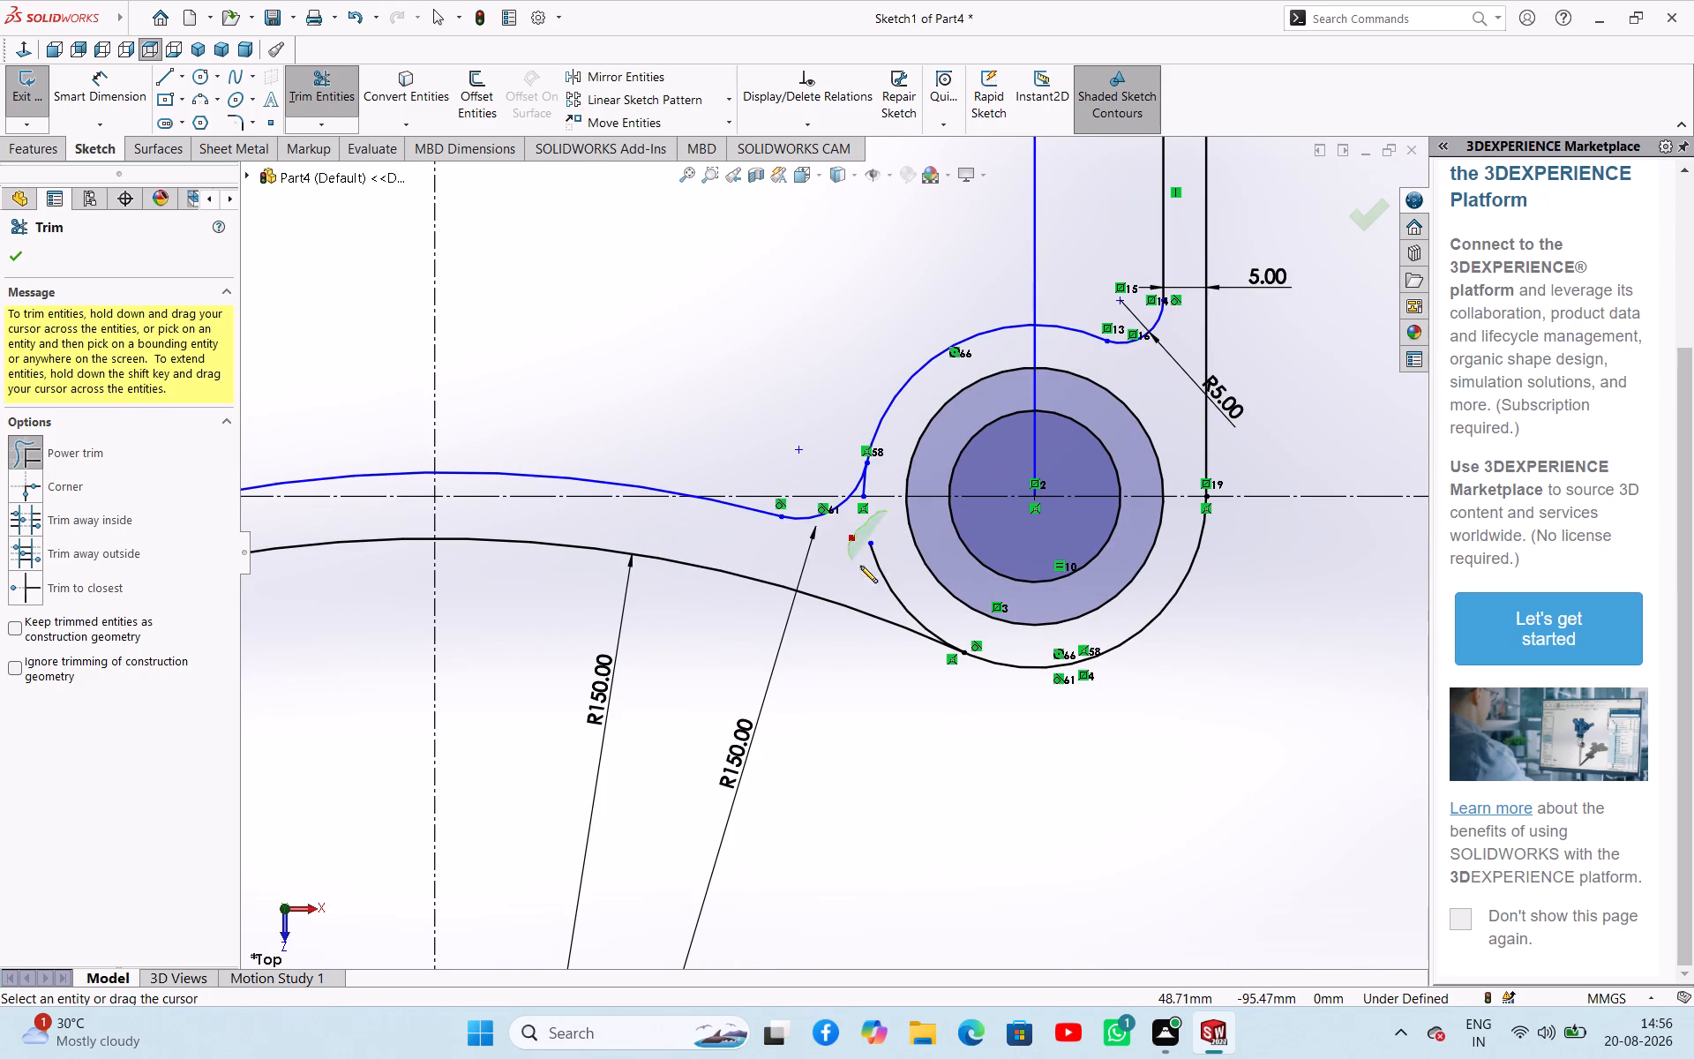
pyautogui.moveTo(860, 566); pyautogui.dragTo(903, 587)
pyautogui.scroll(-3, 875, 493)
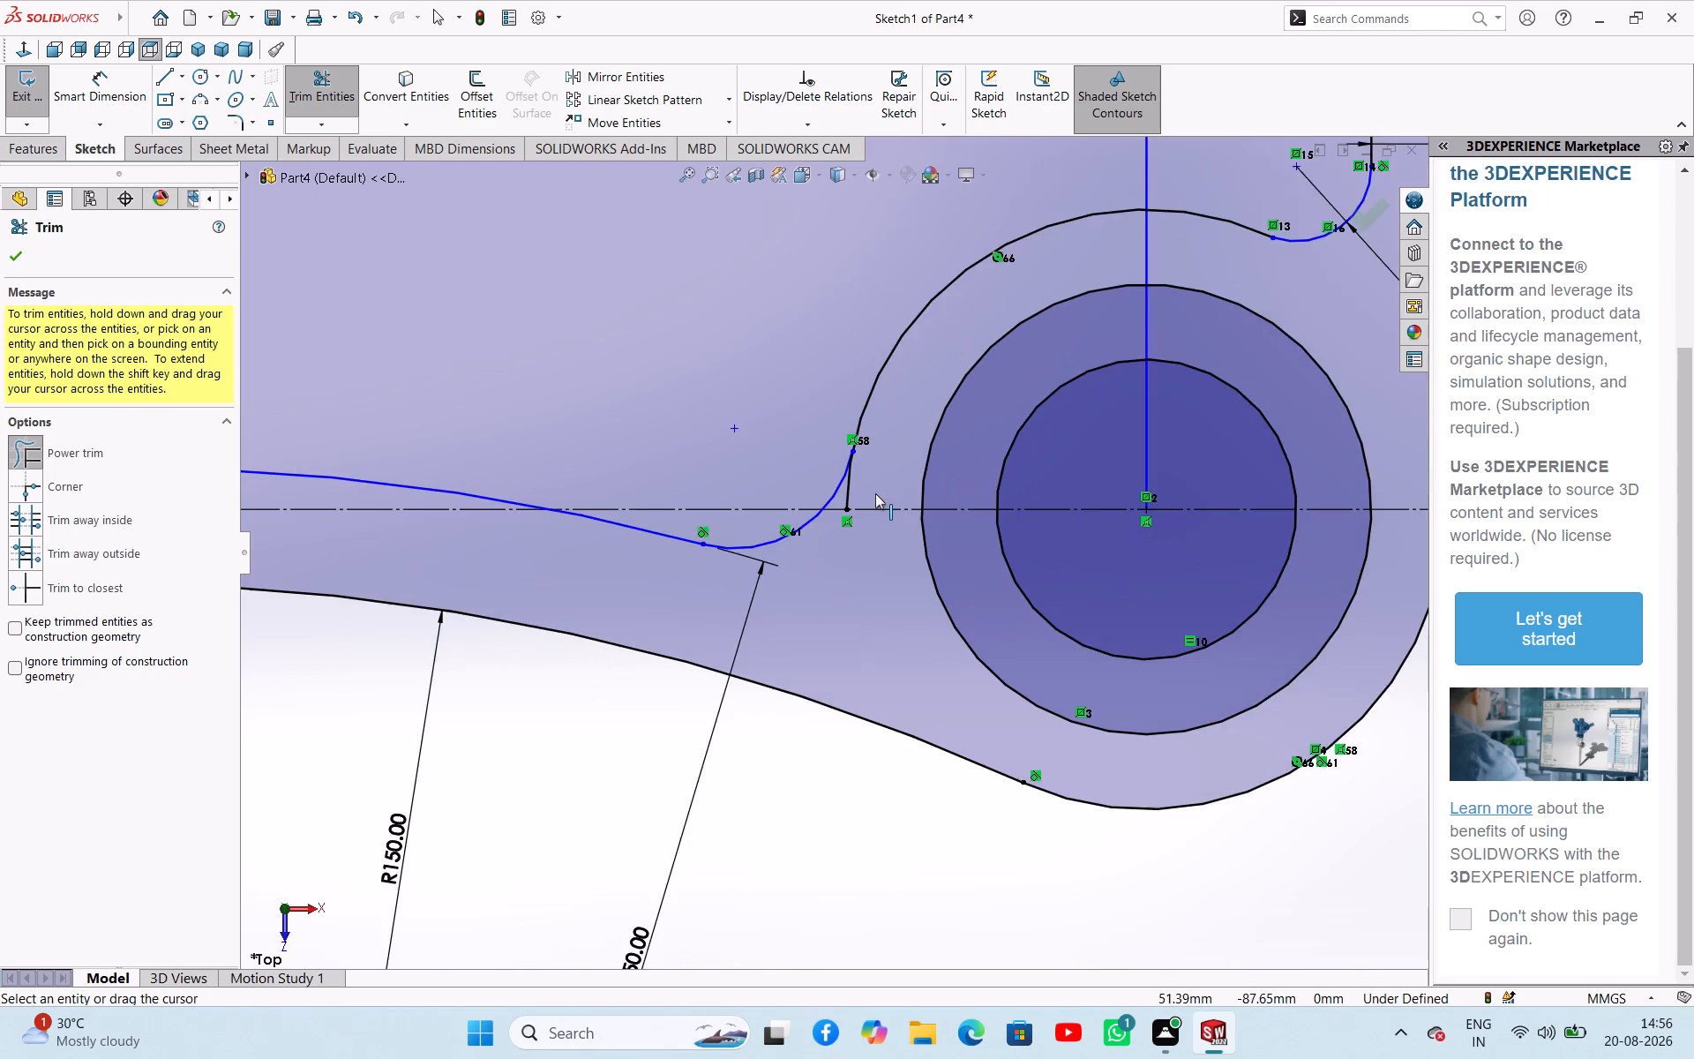
pyautogui.scroll(1, 874, 491)
pyautogui.moveTo(871, 486); pyautogui.dragTo(840, 503)
pyautogui.scroll(11, 877, 567)
pyautogui.scroll(-2, 873, 563)
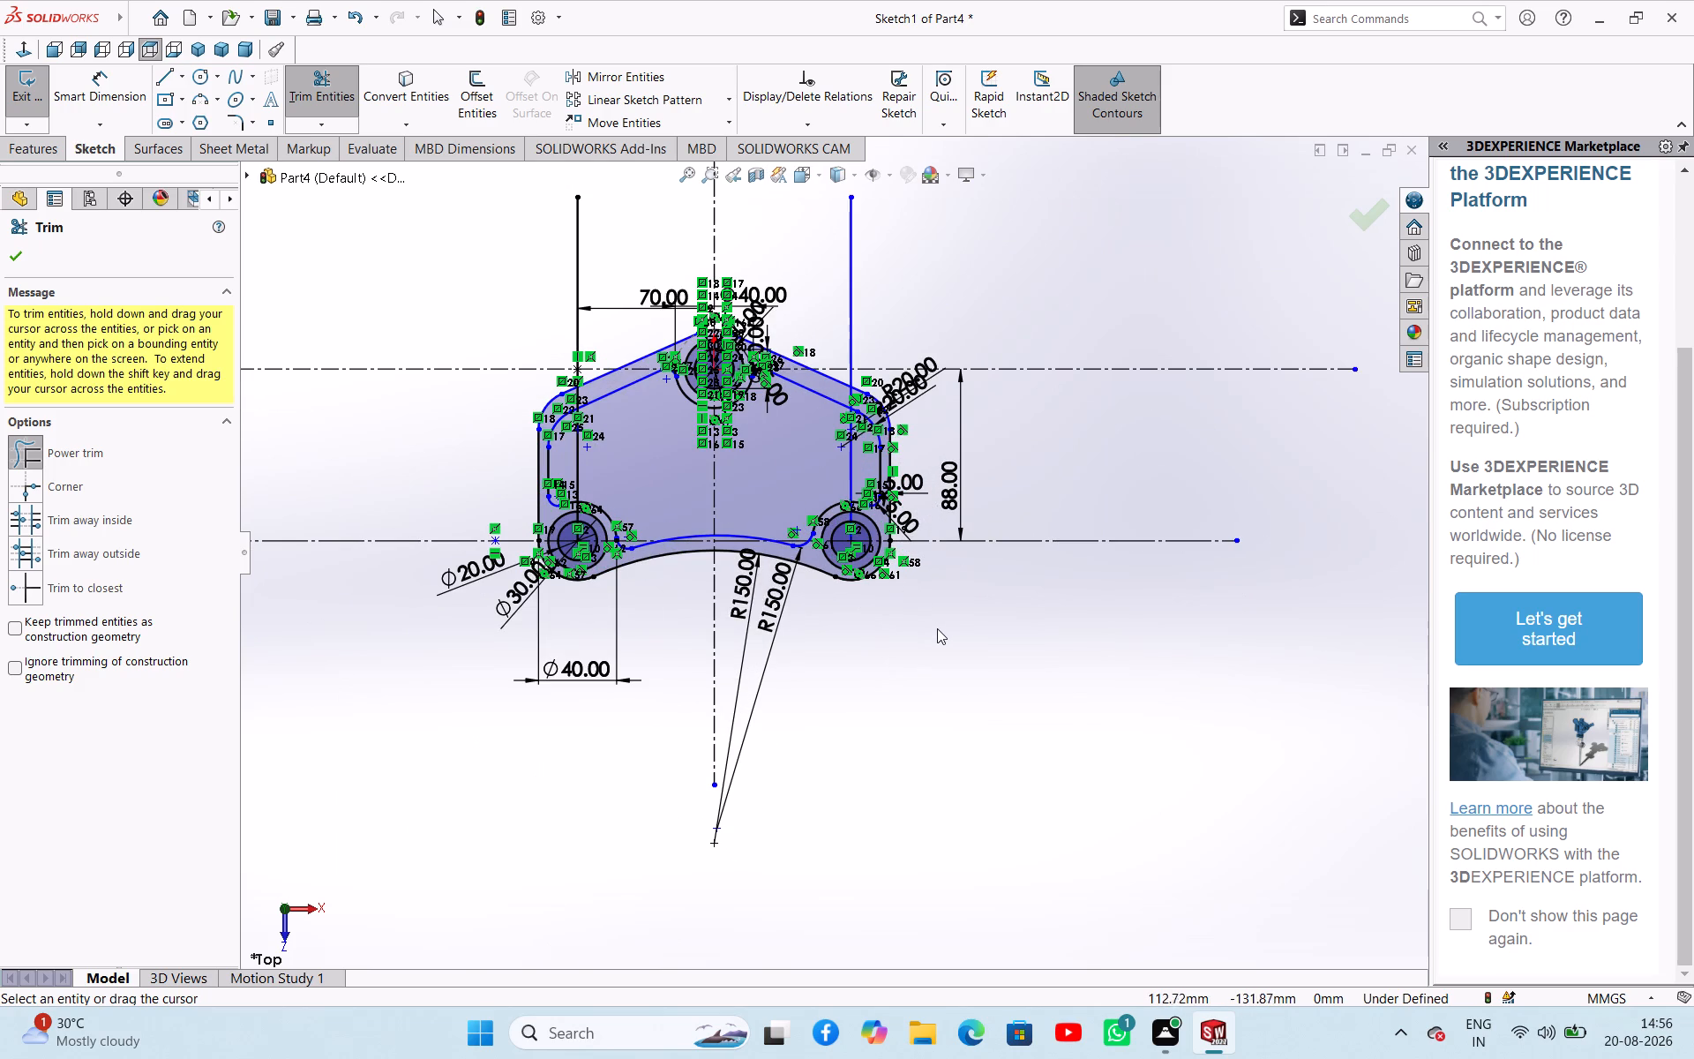
pyautogui.scroll(-3, 852, 503)
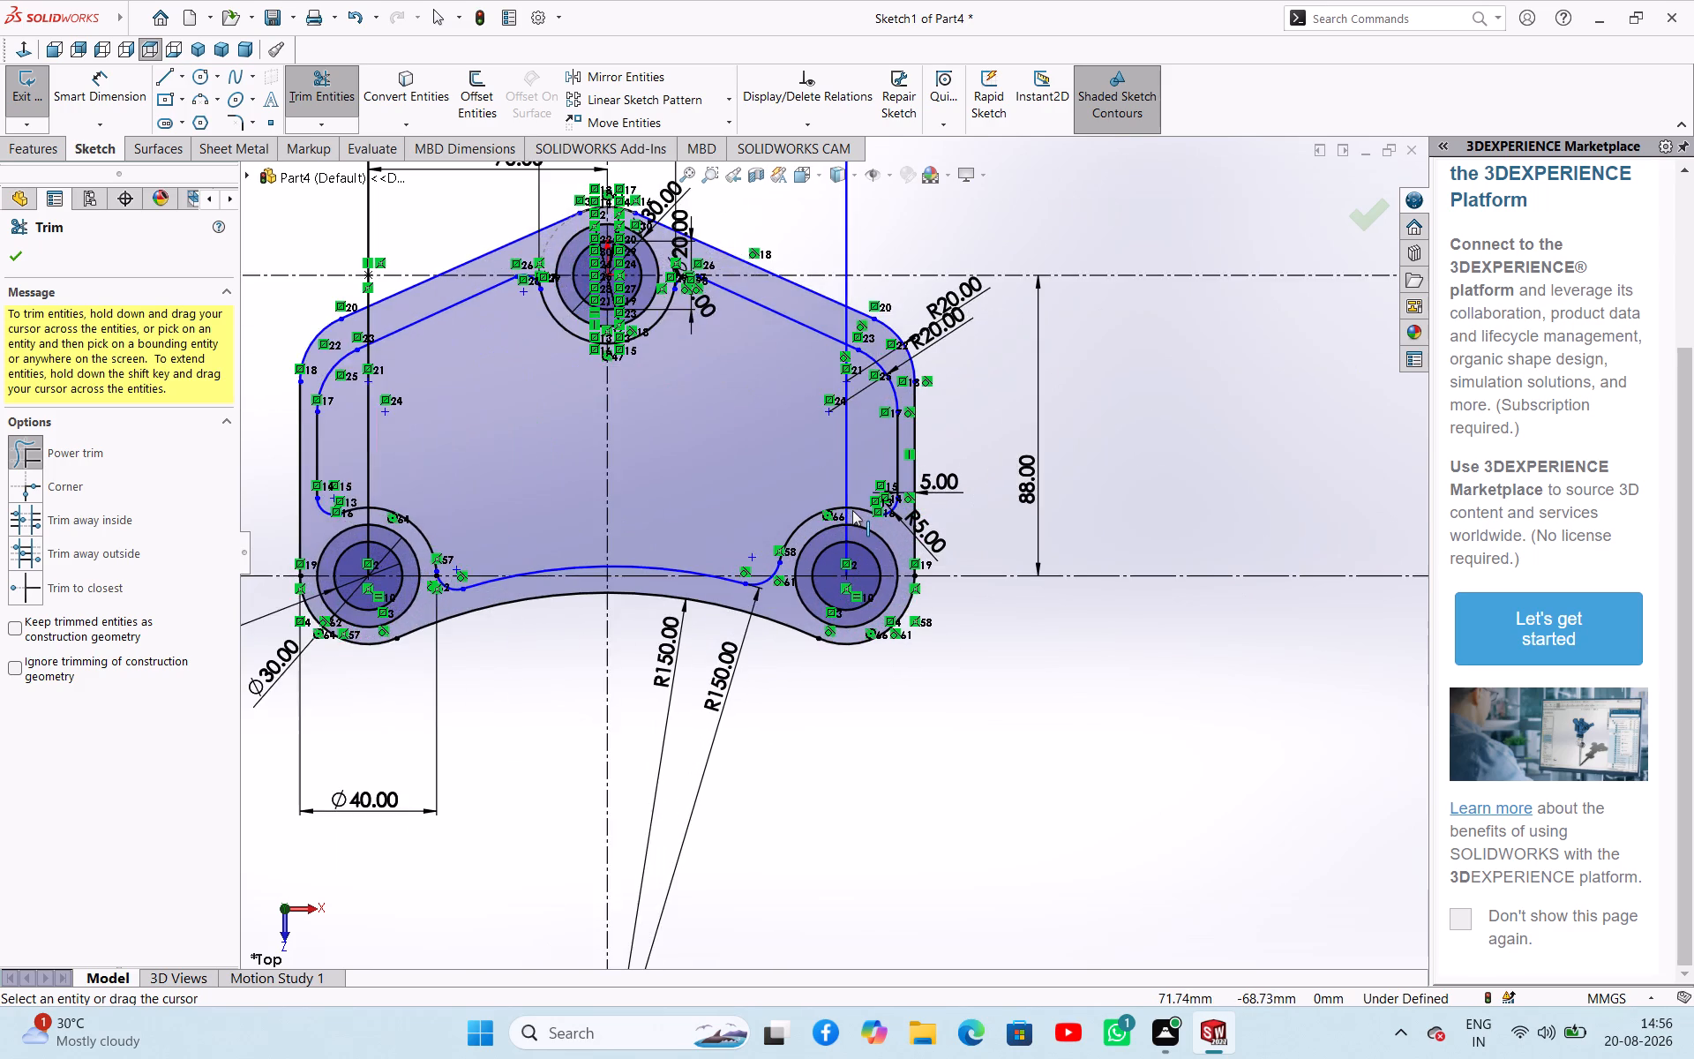
pyautogui.scroll(1, 852, 510)
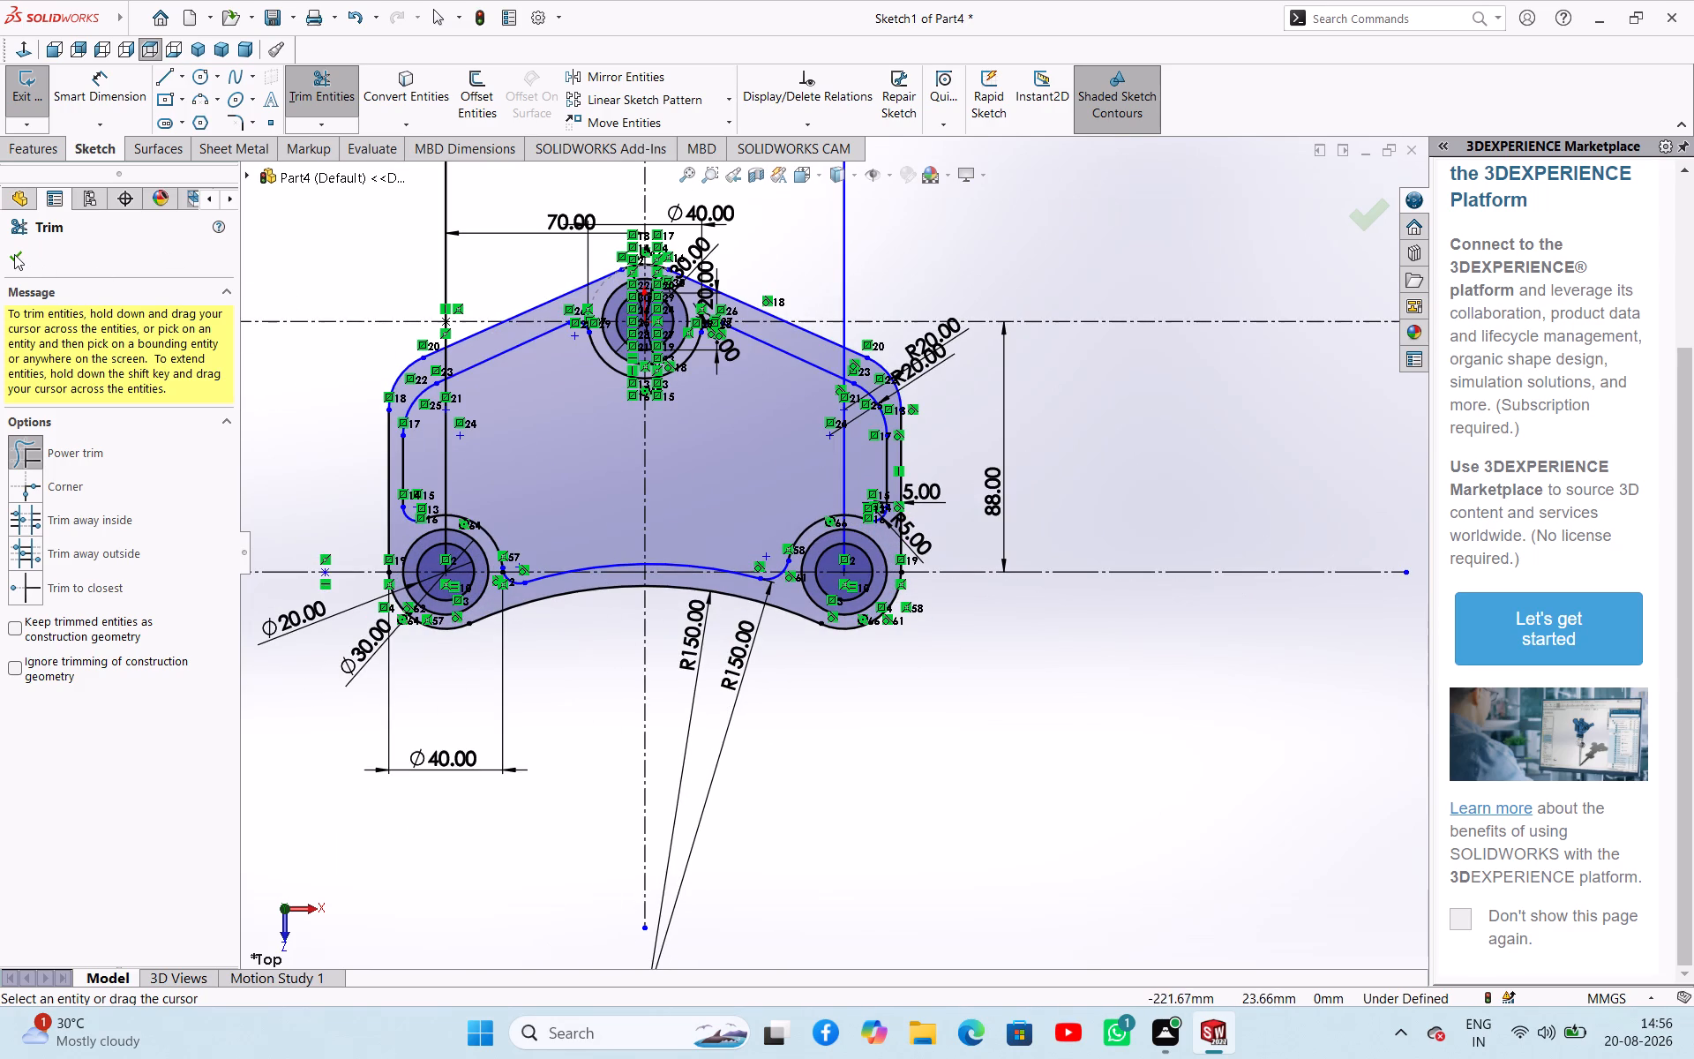
pyautogui.click(14, 254)
pyautogui.click(20, 256)
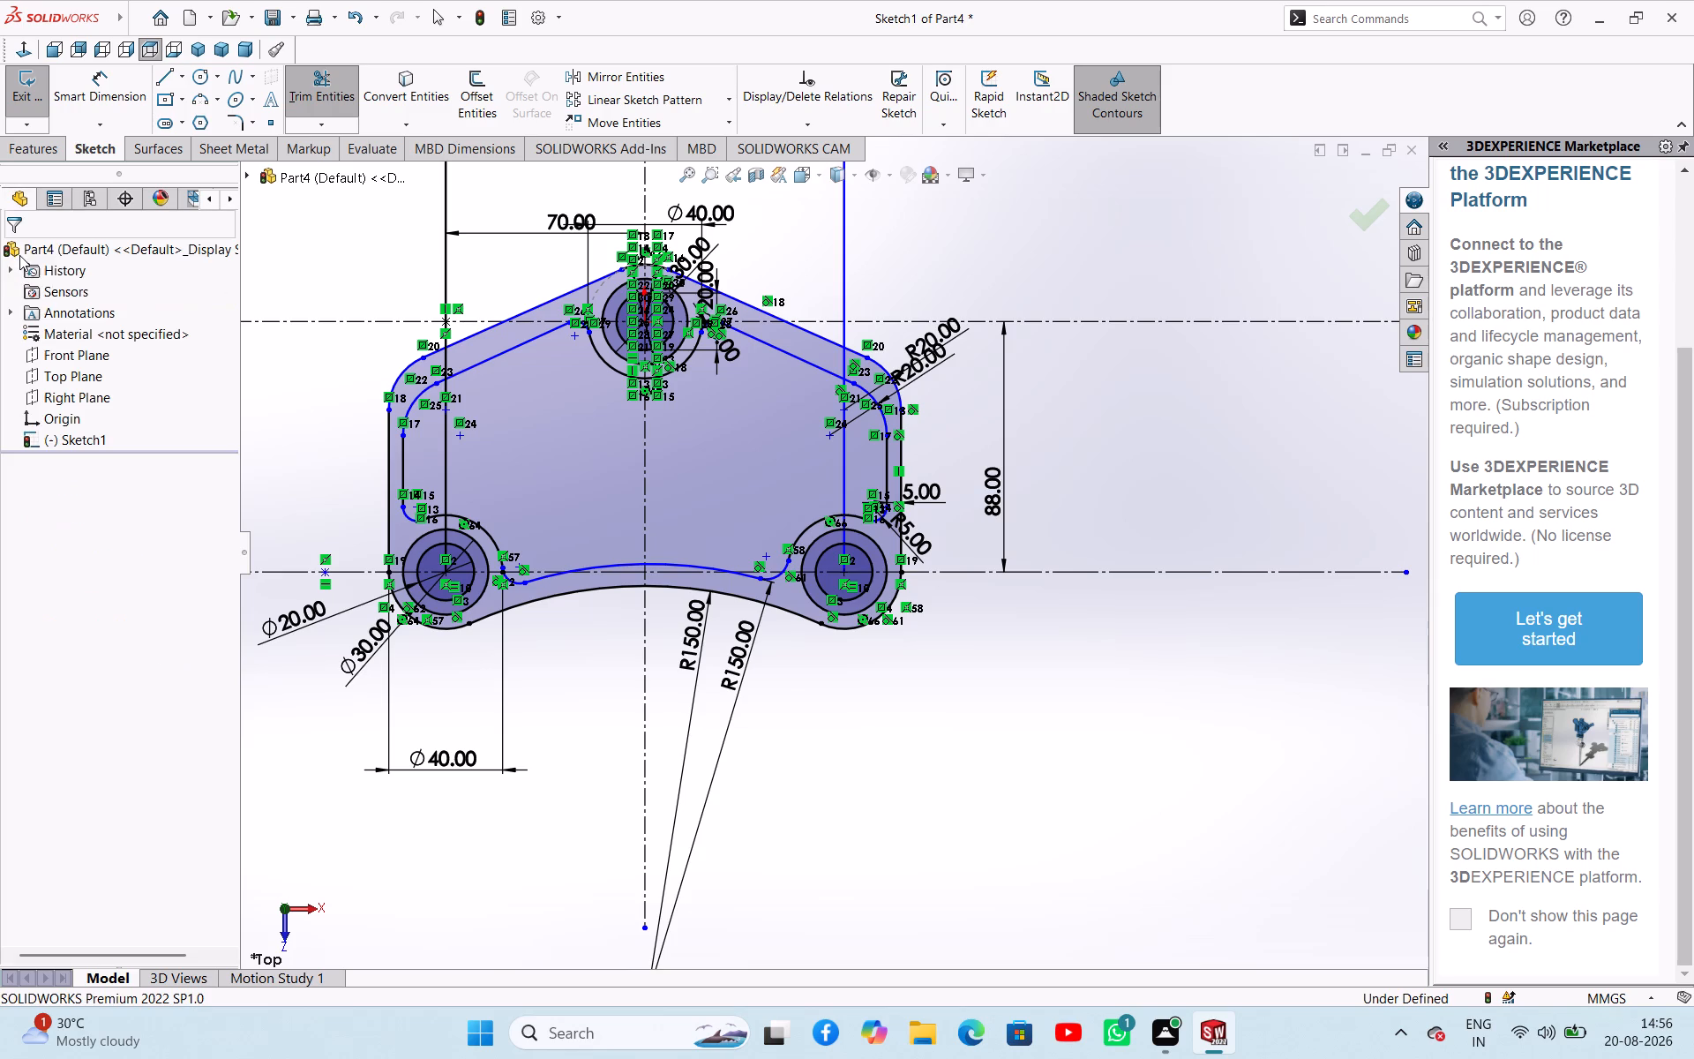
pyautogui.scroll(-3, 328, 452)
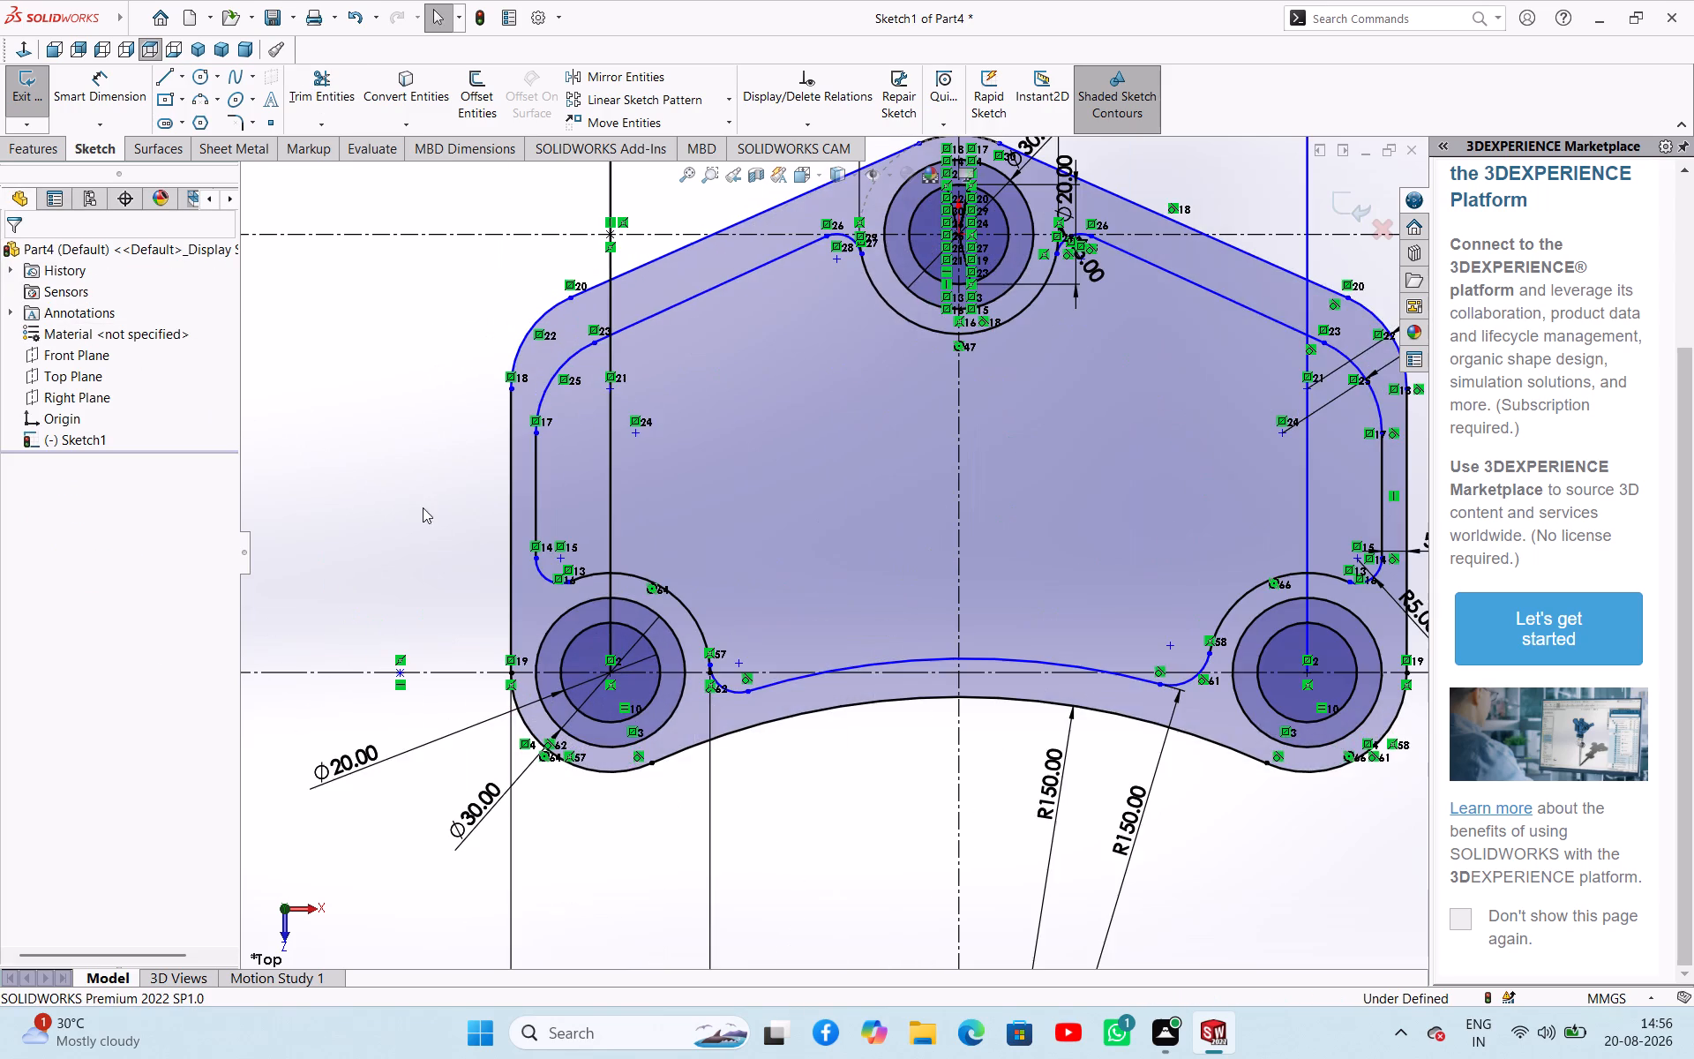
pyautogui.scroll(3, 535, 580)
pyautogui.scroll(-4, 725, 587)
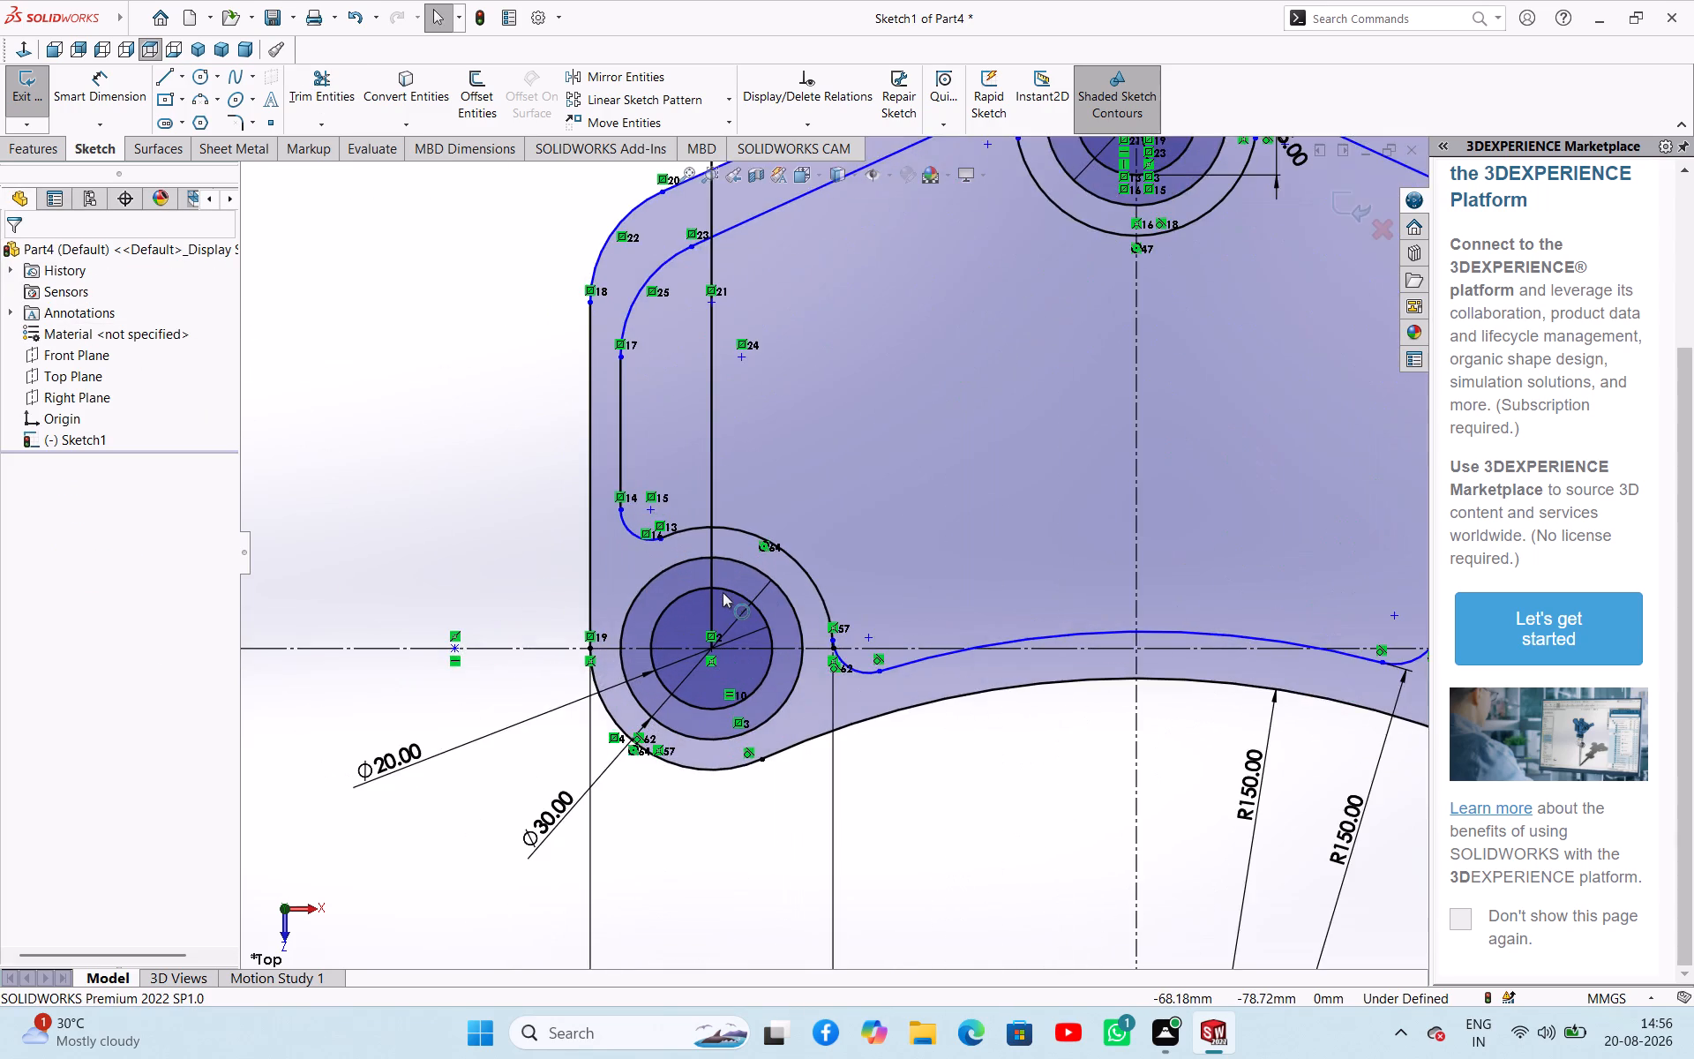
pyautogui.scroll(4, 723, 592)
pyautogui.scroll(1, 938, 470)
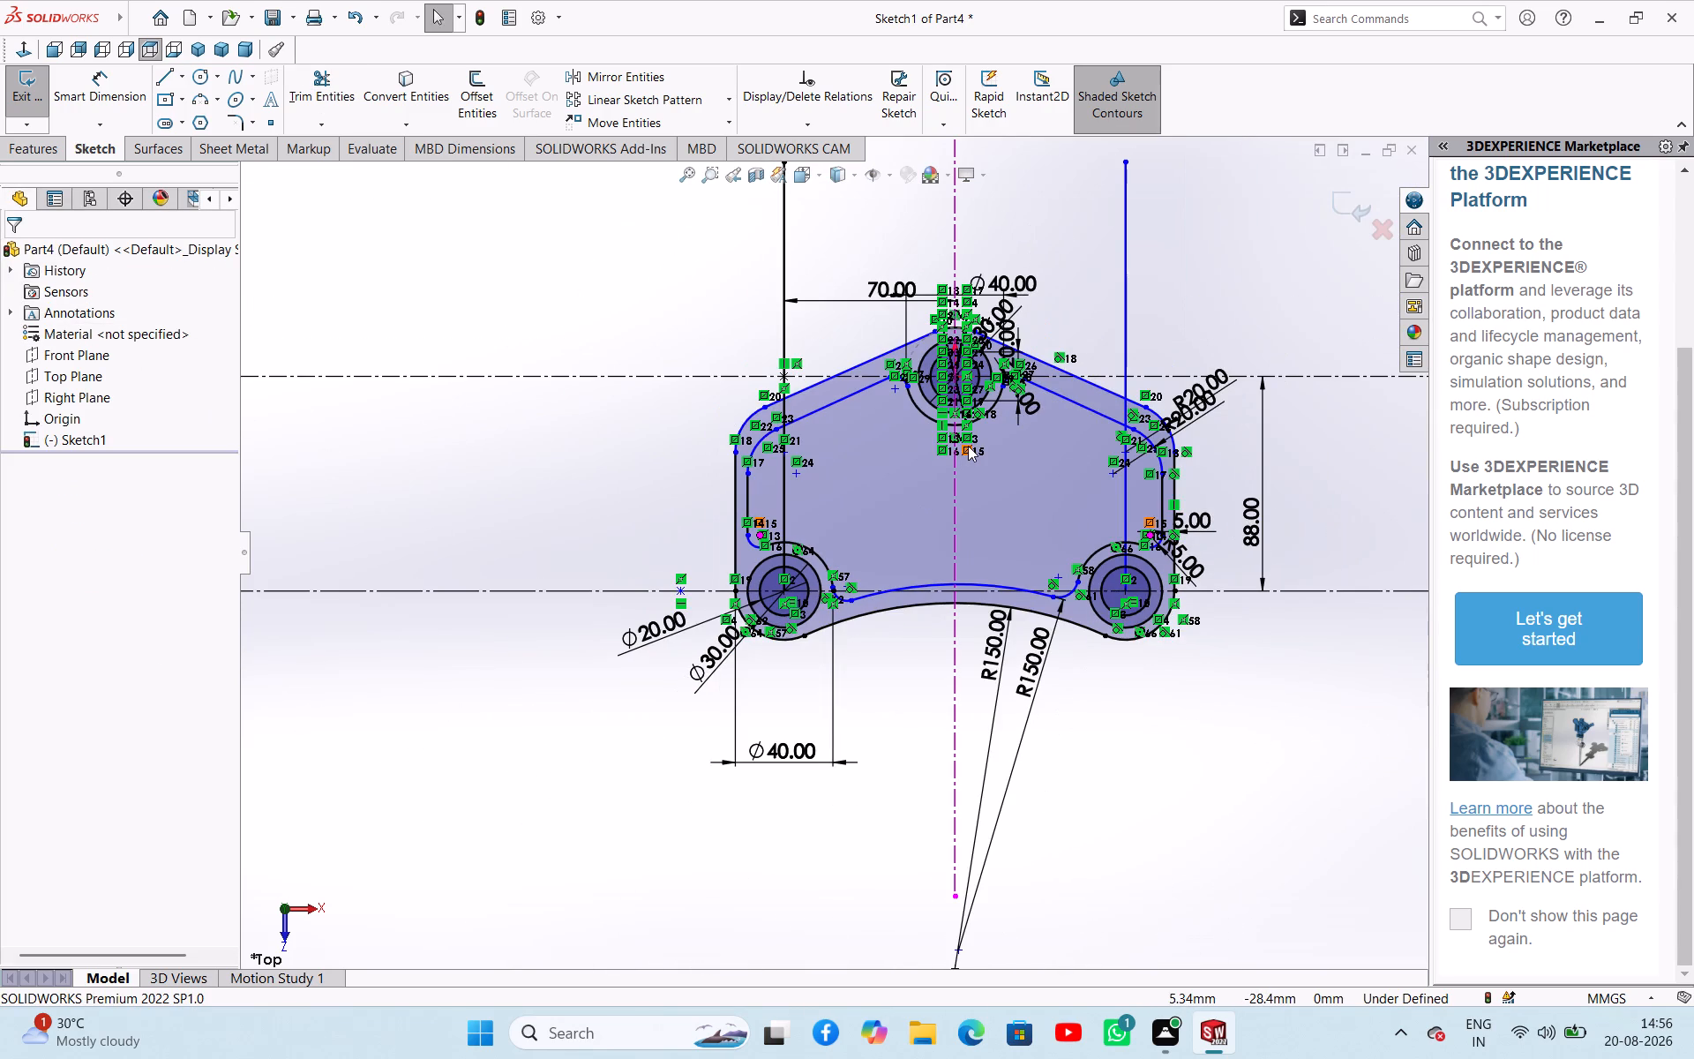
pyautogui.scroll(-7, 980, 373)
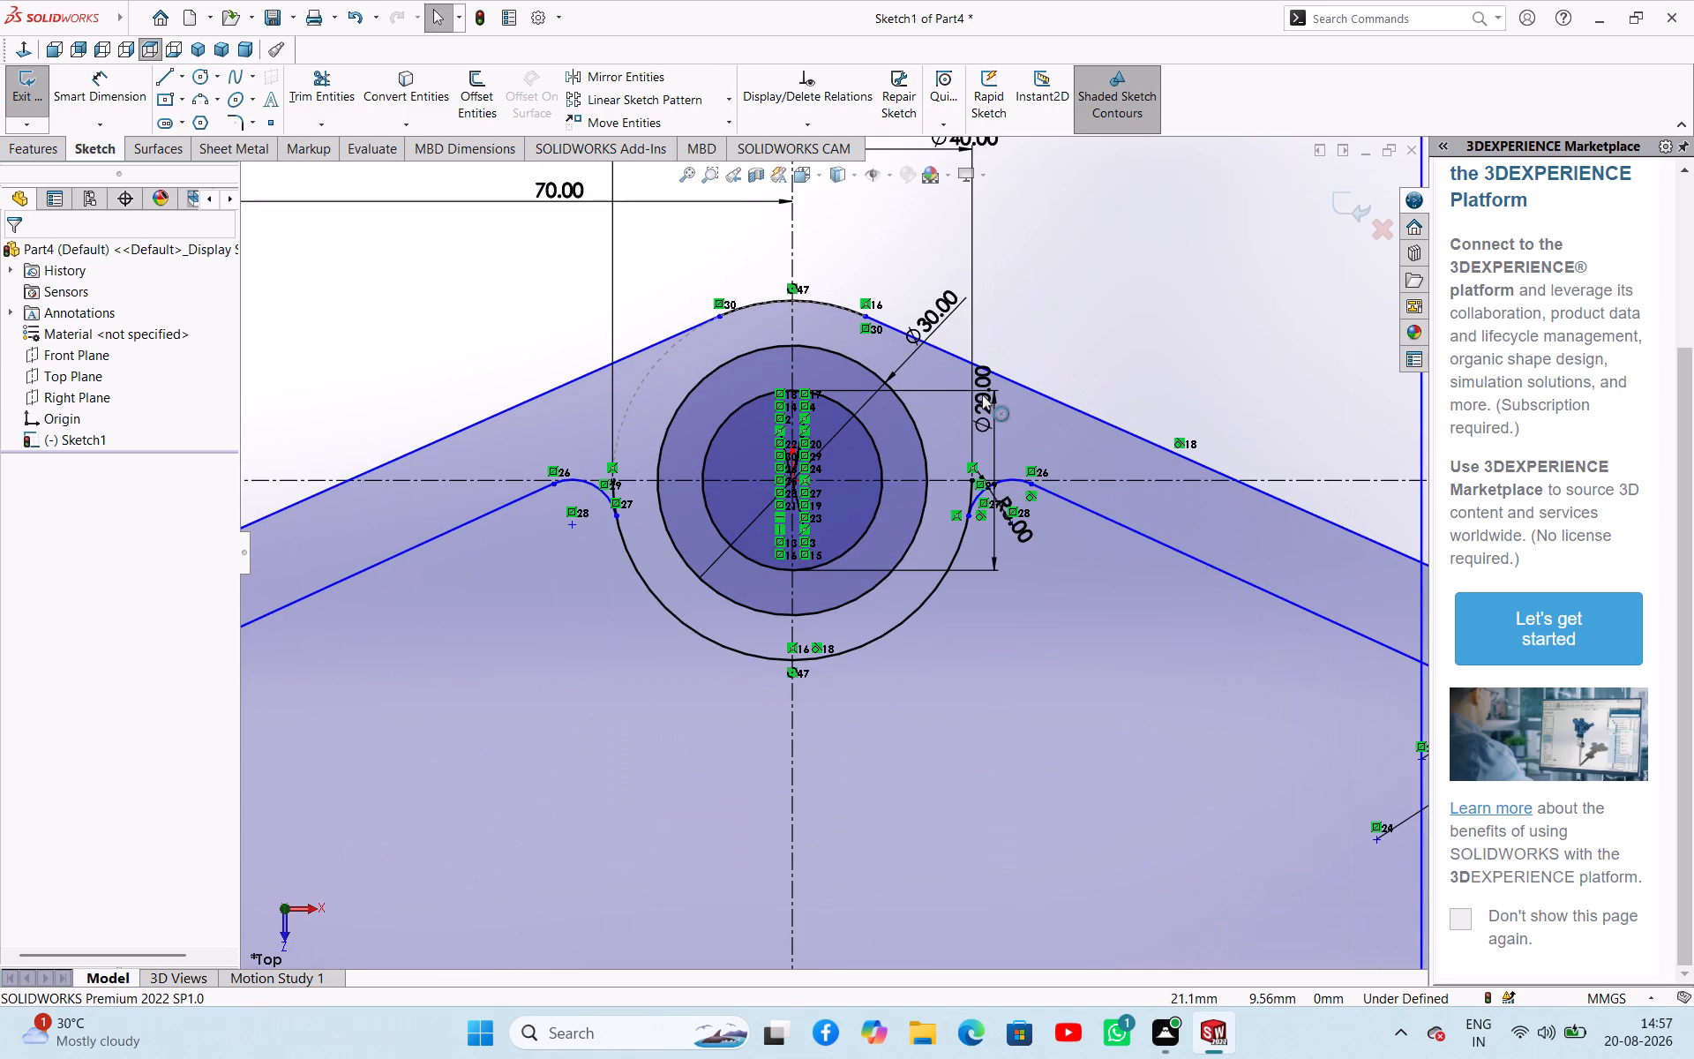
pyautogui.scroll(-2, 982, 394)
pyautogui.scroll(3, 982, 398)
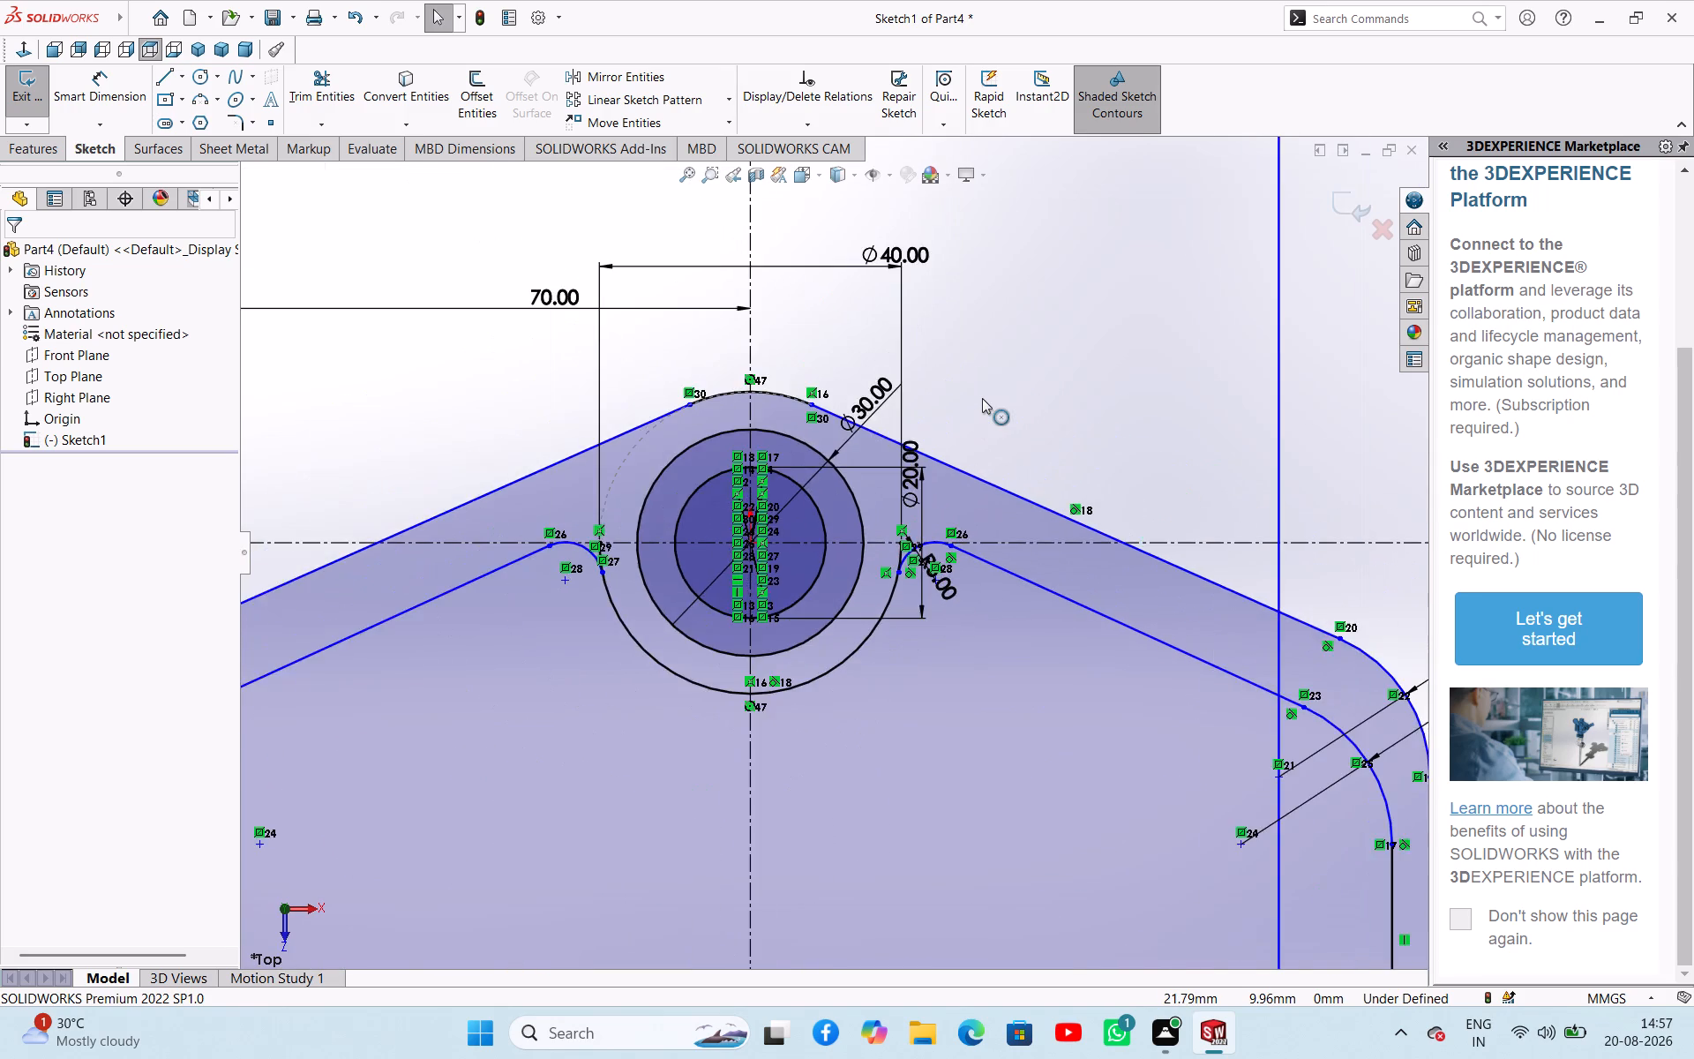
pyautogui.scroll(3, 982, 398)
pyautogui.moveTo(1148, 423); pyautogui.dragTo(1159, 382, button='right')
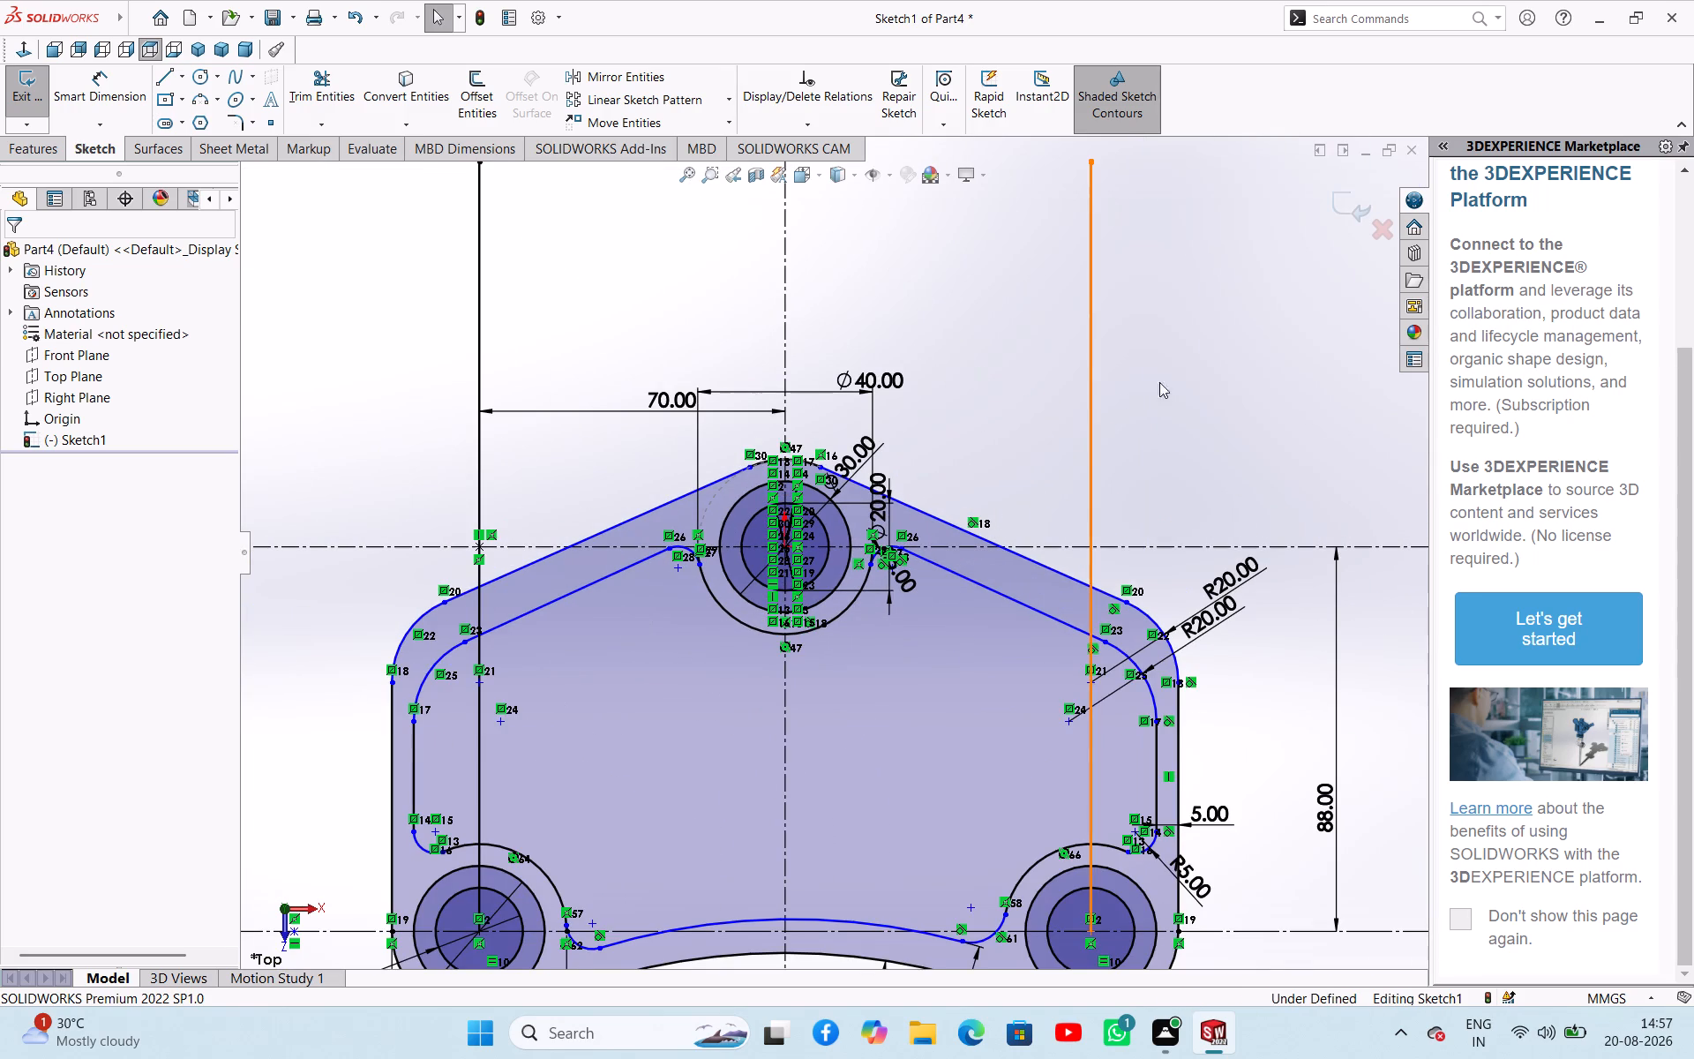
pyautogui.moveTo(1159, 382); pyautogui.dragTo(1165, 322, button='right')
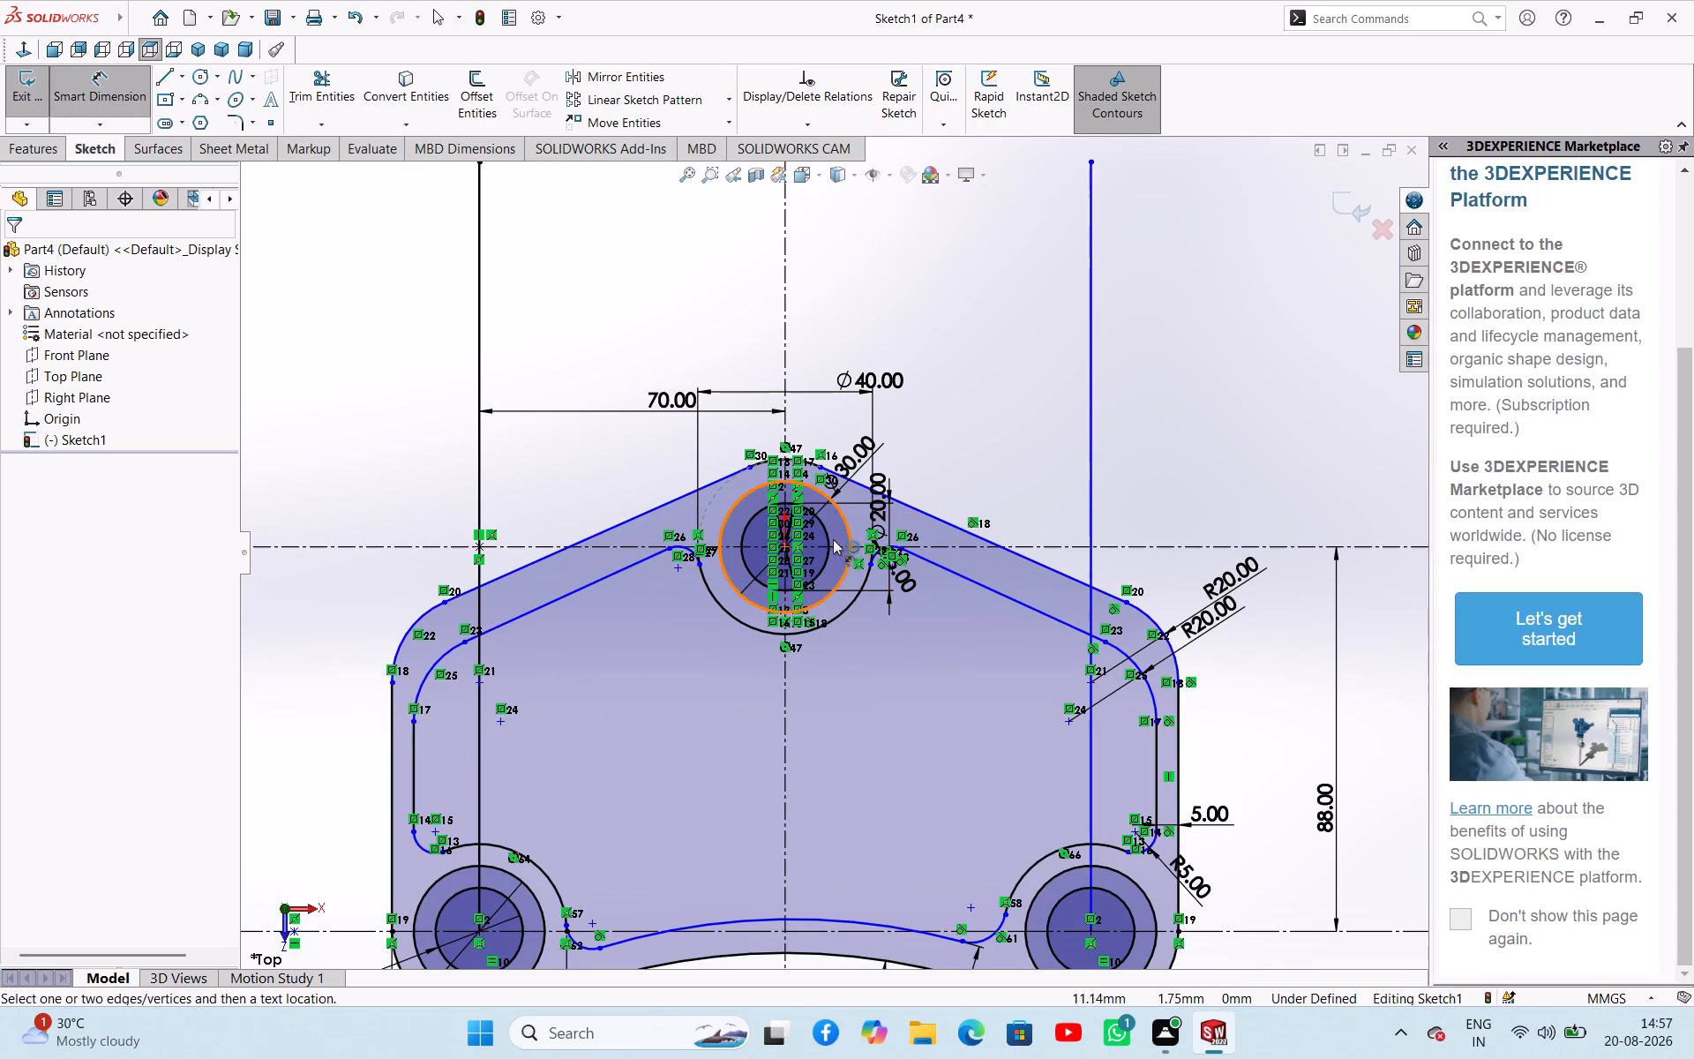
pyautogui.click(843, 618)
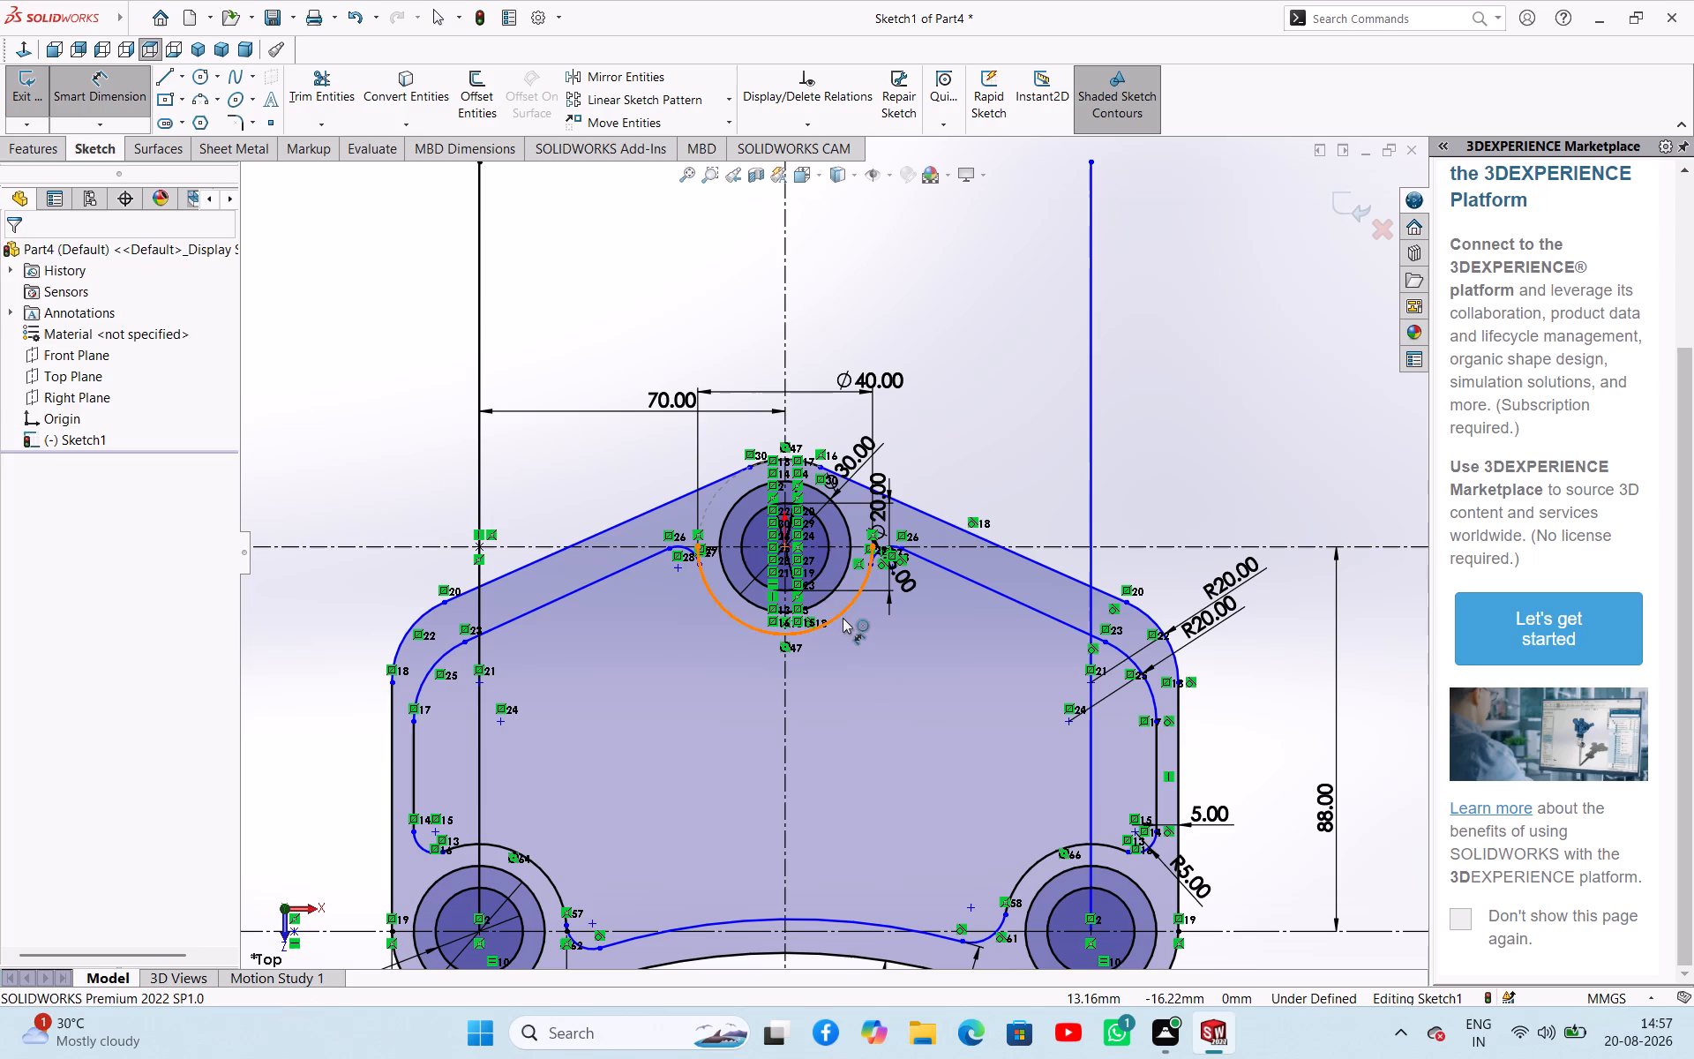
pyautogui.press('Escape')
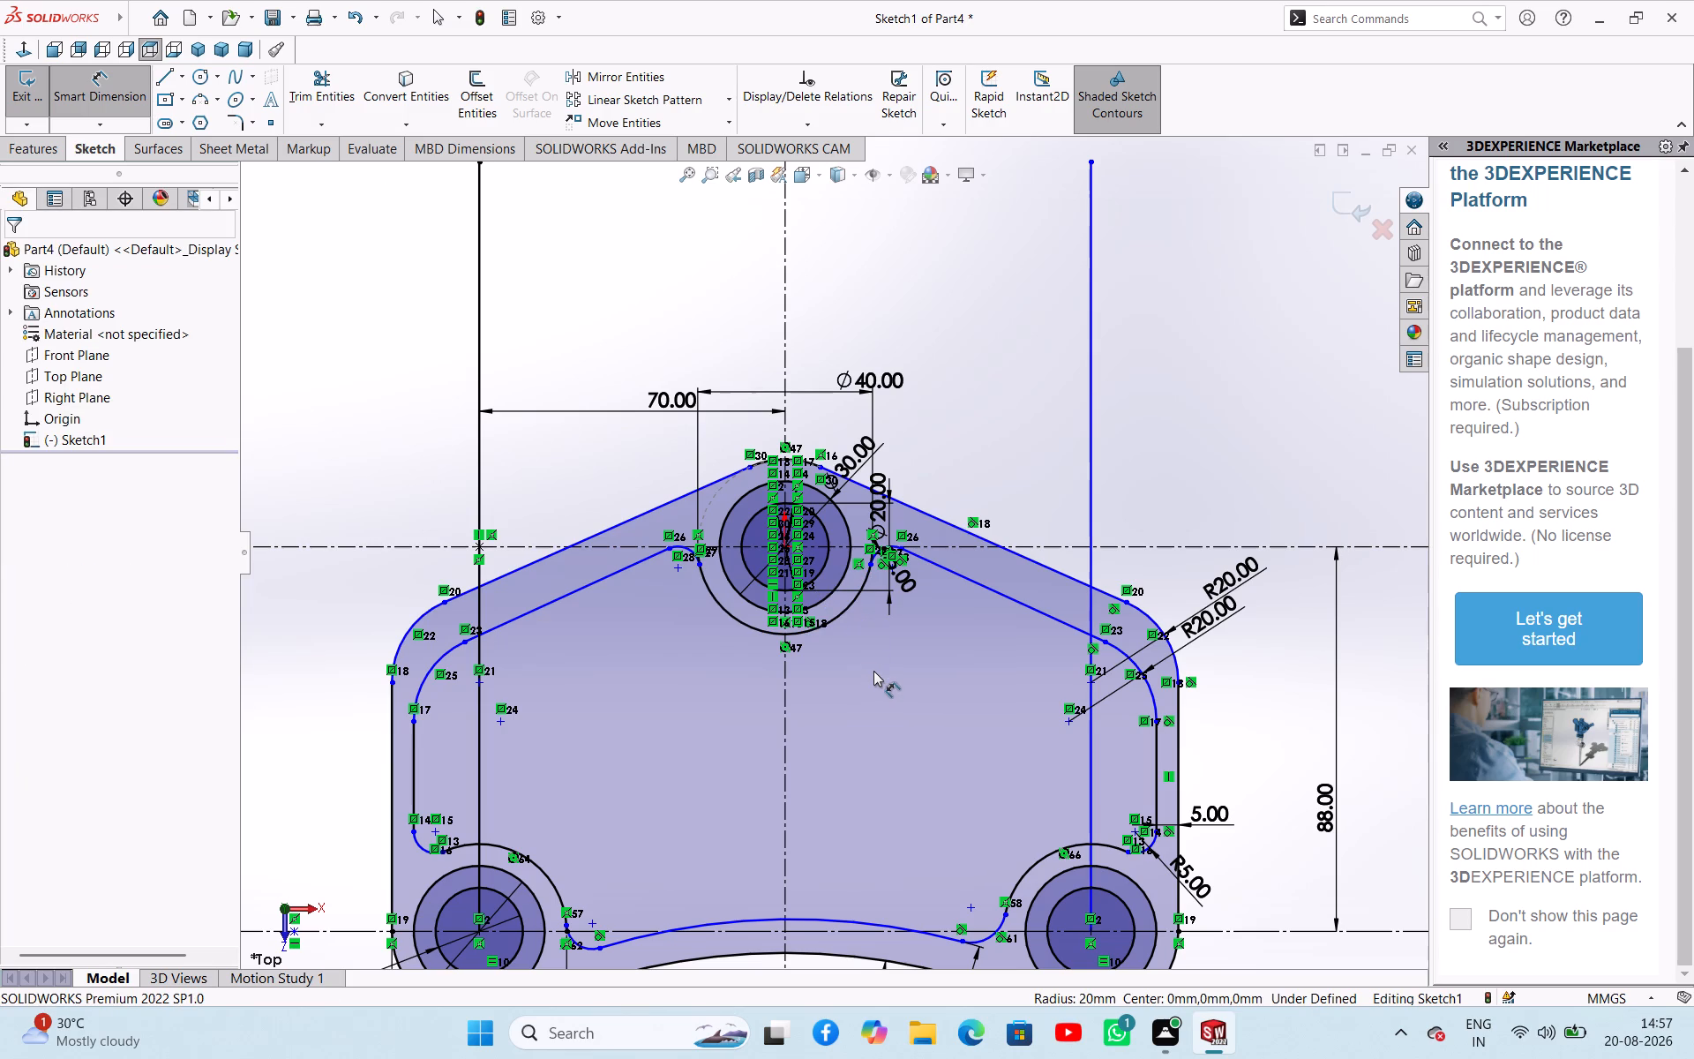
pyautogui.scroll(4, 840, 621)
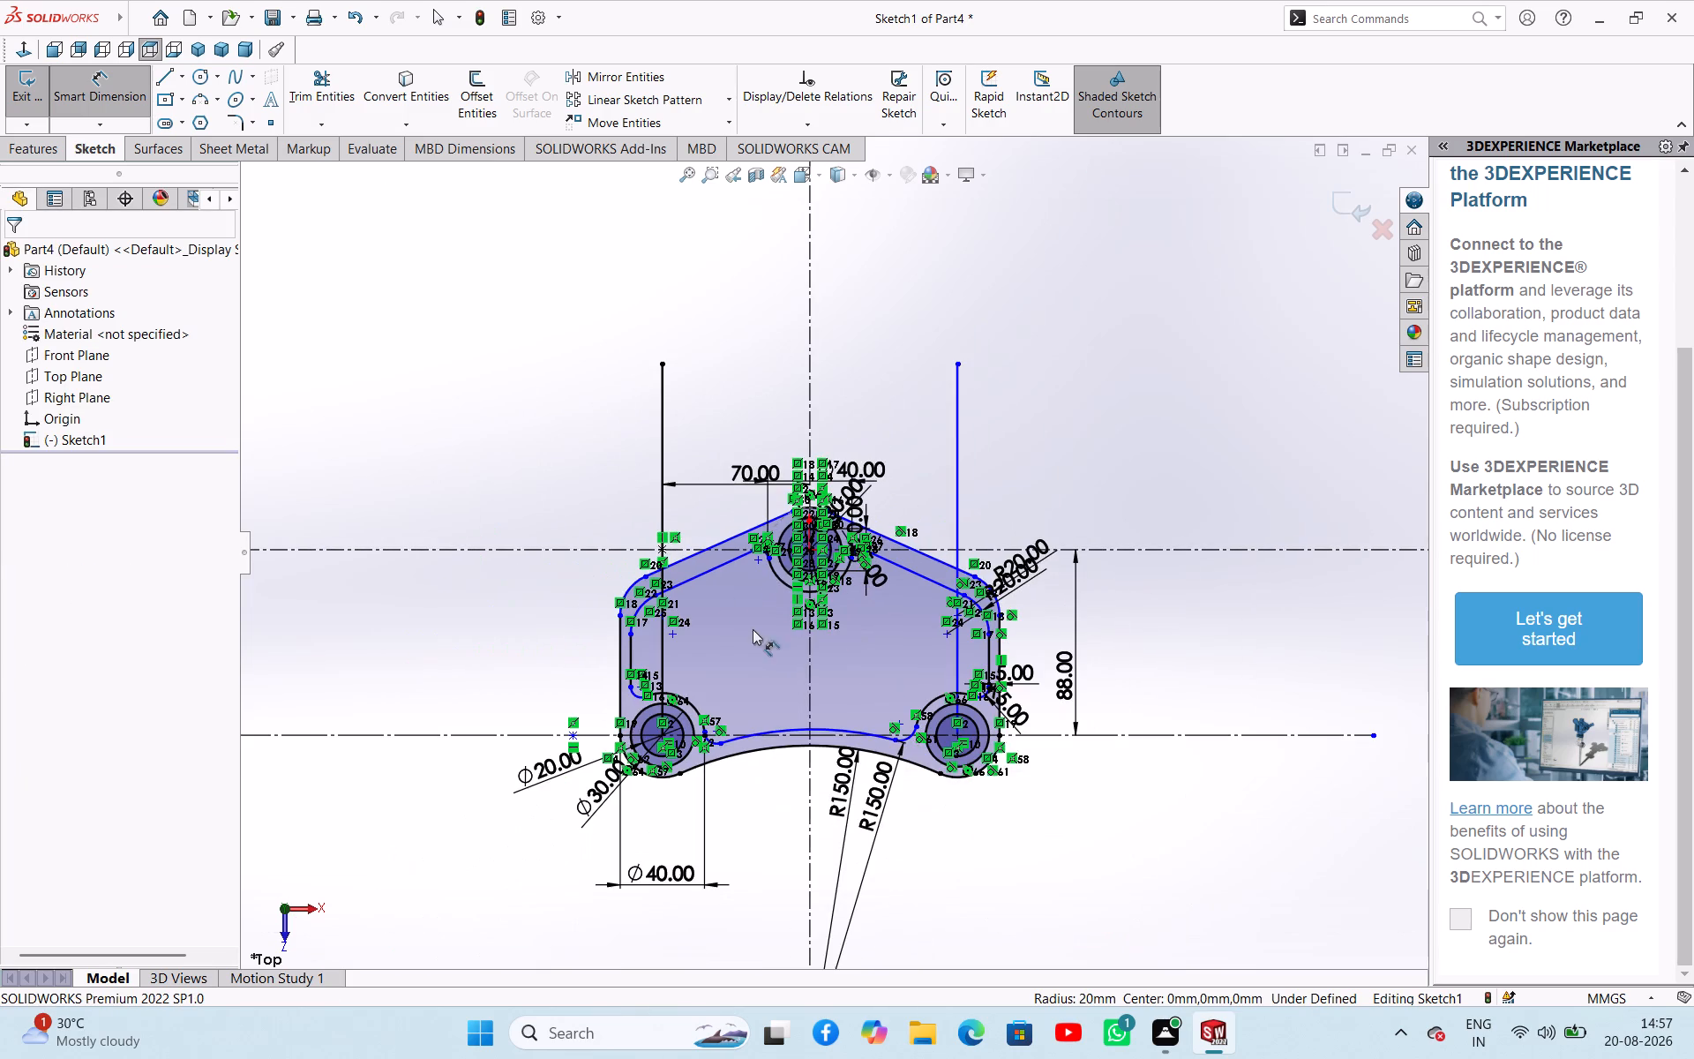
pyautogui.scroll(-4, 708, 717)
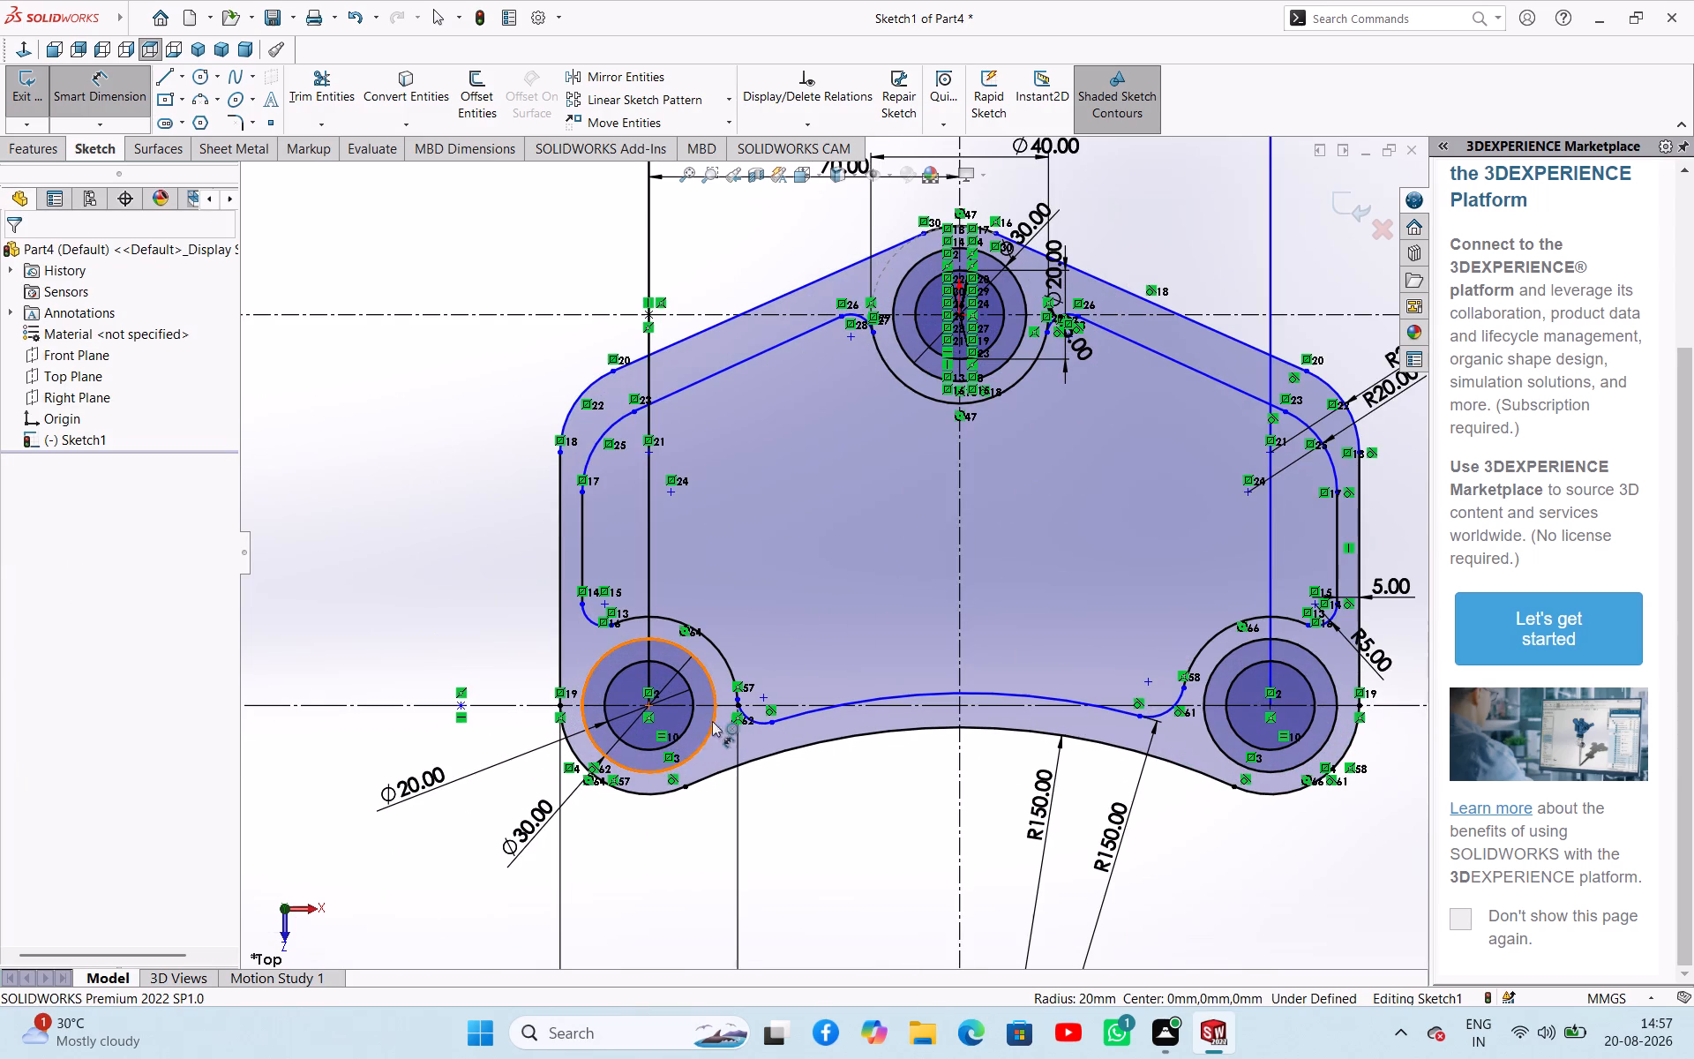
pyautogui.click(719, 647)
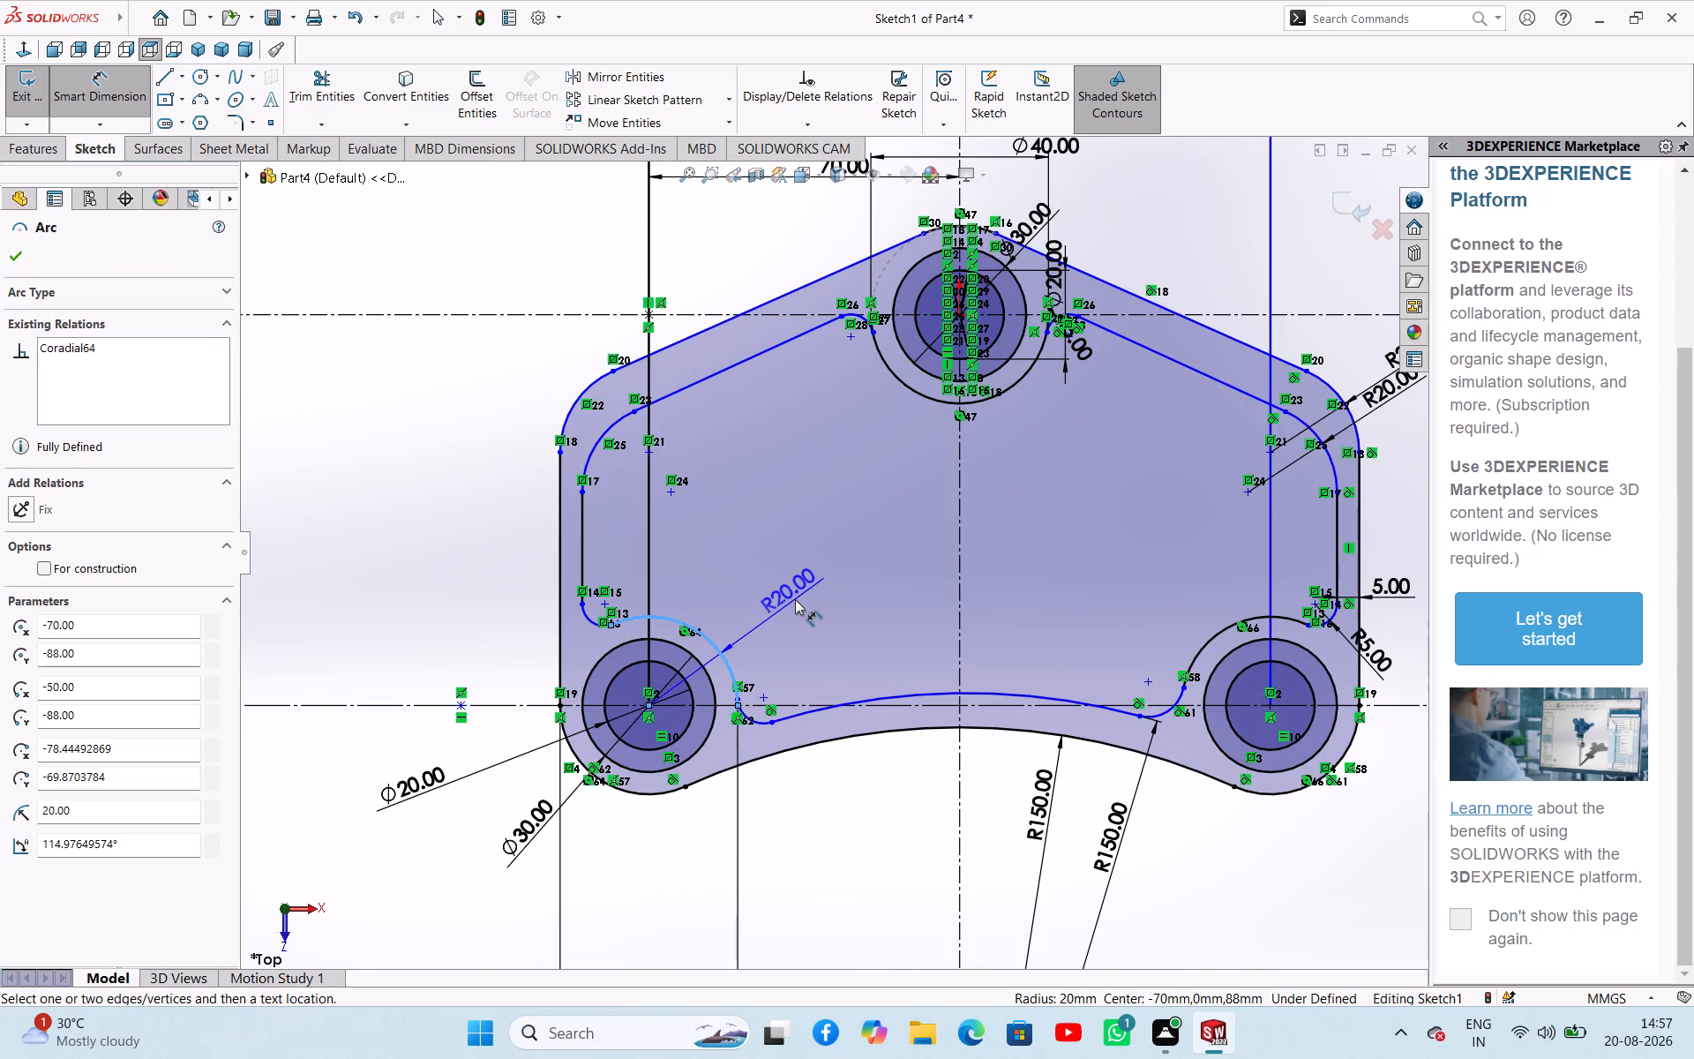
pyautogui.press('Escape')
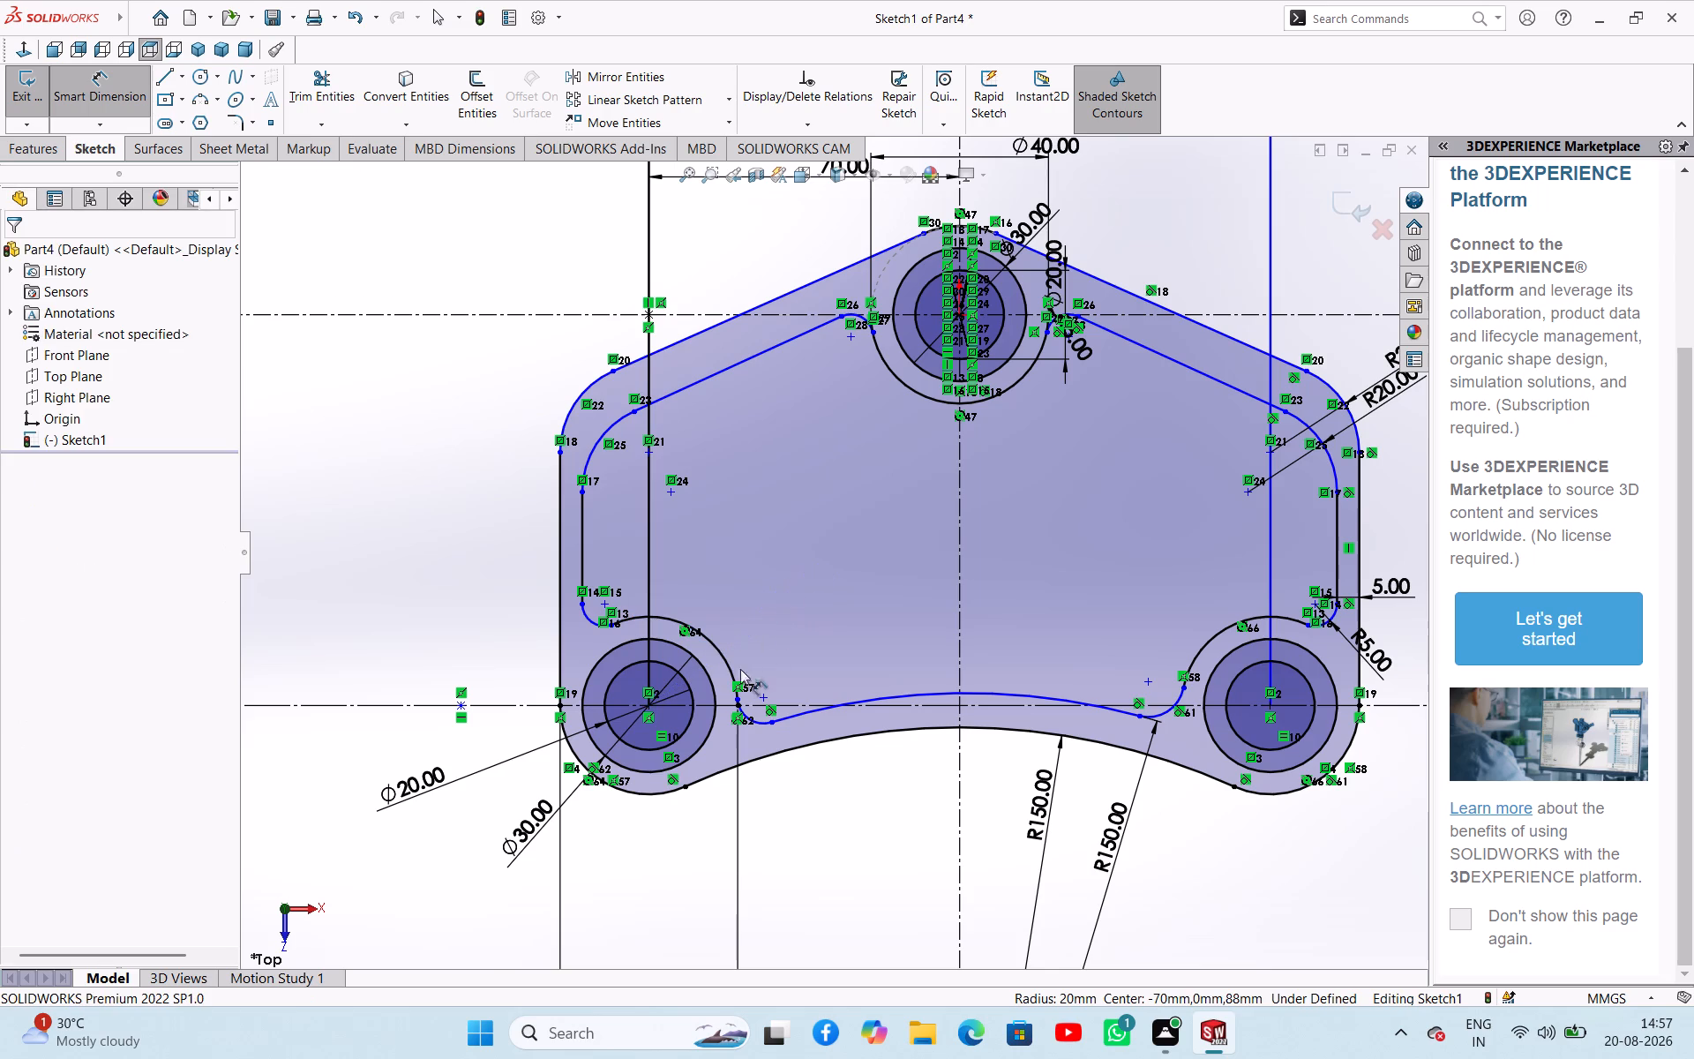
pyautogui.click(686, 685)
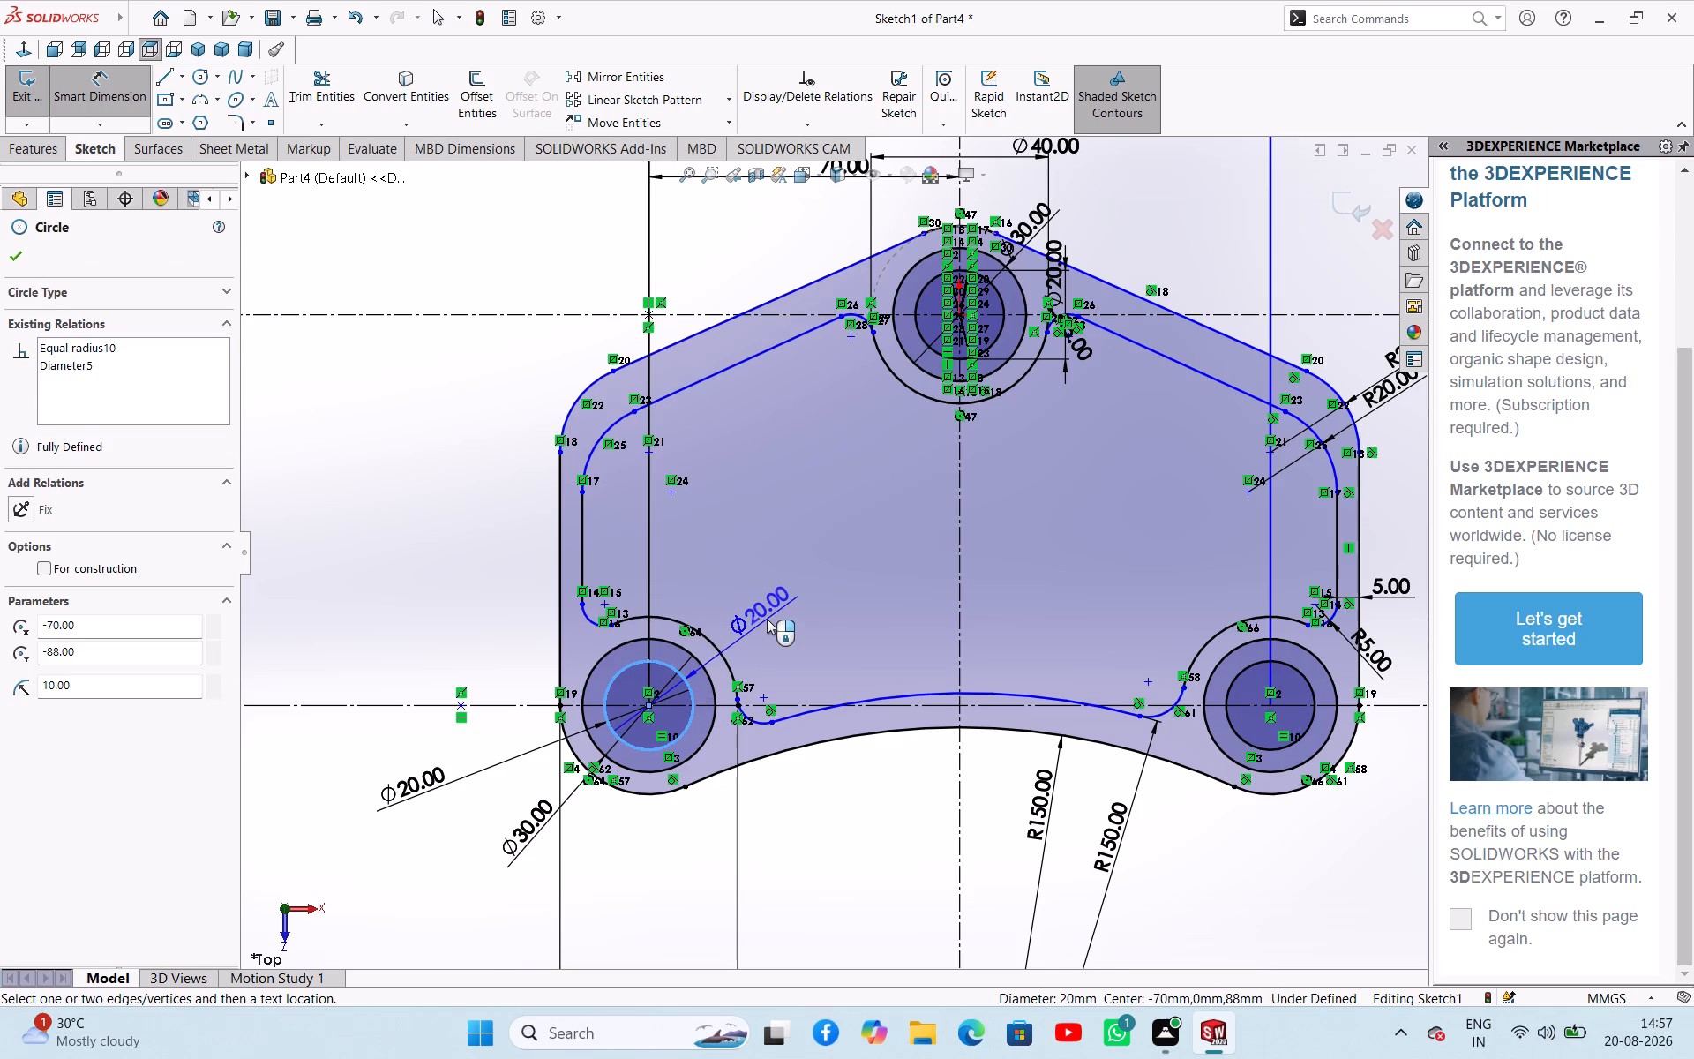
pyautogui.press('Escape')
# Undo the recent trims around the bosses and the small corner arc beside the right lower boss.
pyautogui.hotkey('ctrl', 'z')
pyautogui.hotkey('ctrl', 'z')
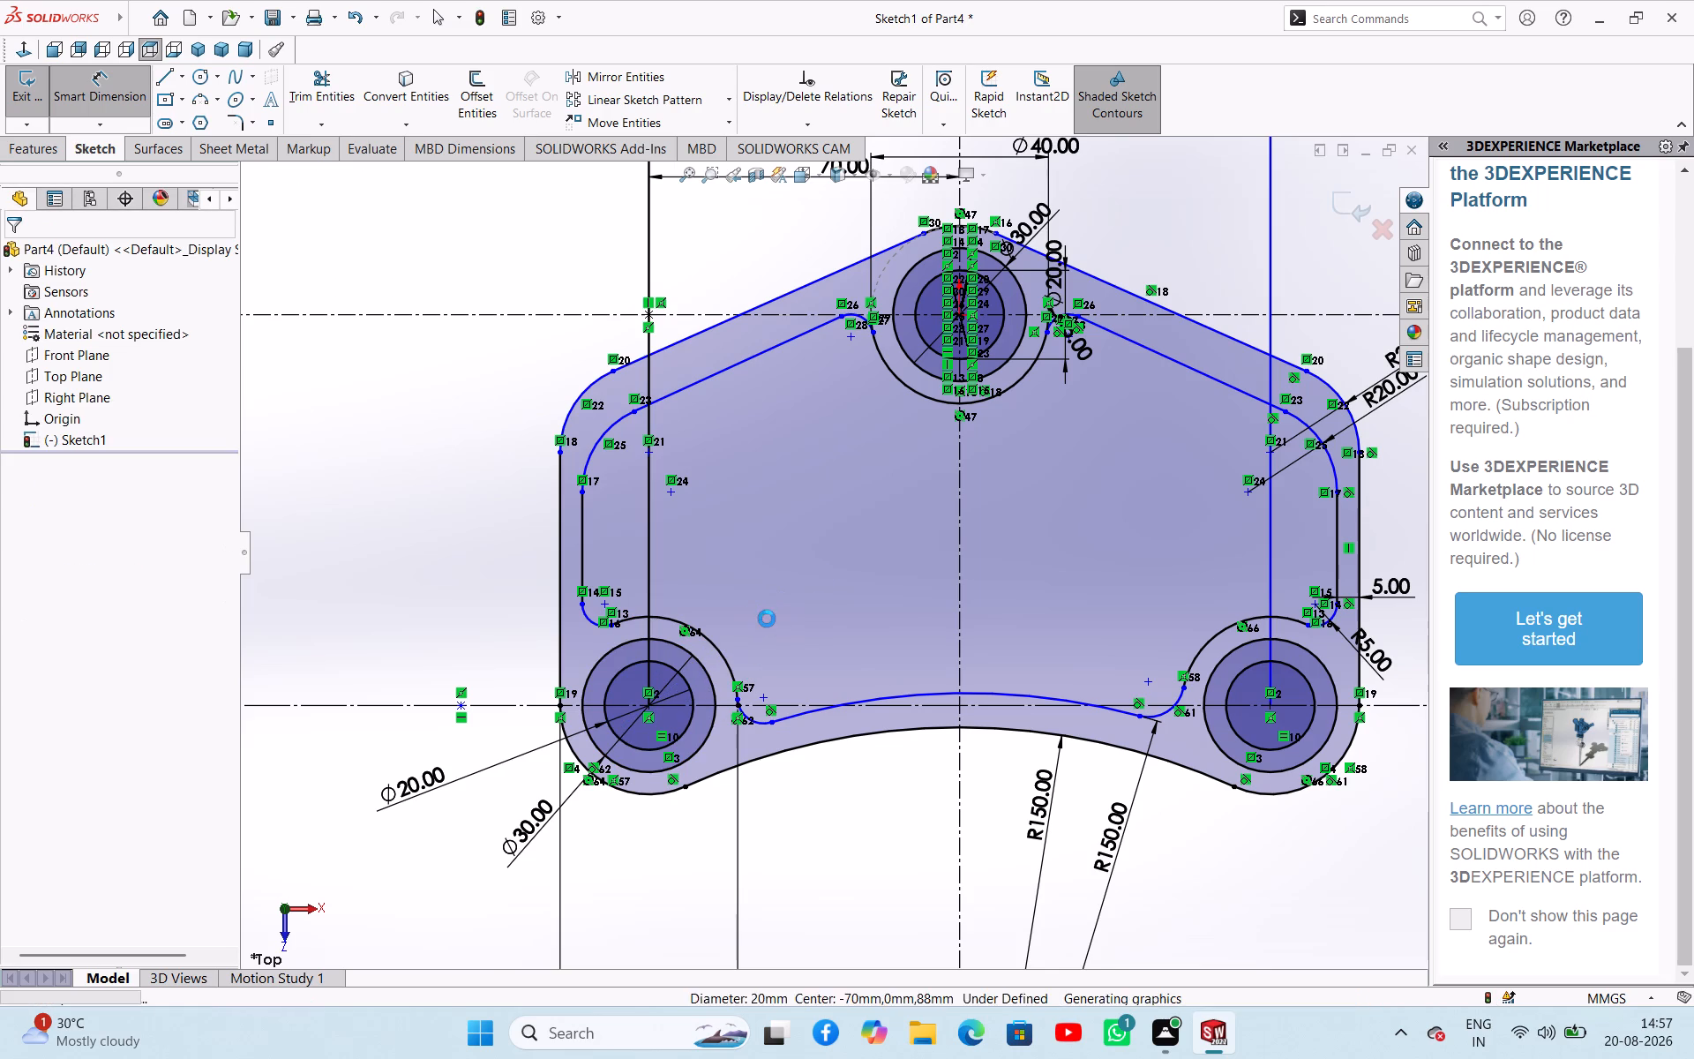
pyautogui.hotkey('ctrl', 'z')
pyautogui.hotkey('ctrl', 'z')
pyautogui.hotkey('ctrl', 'z')
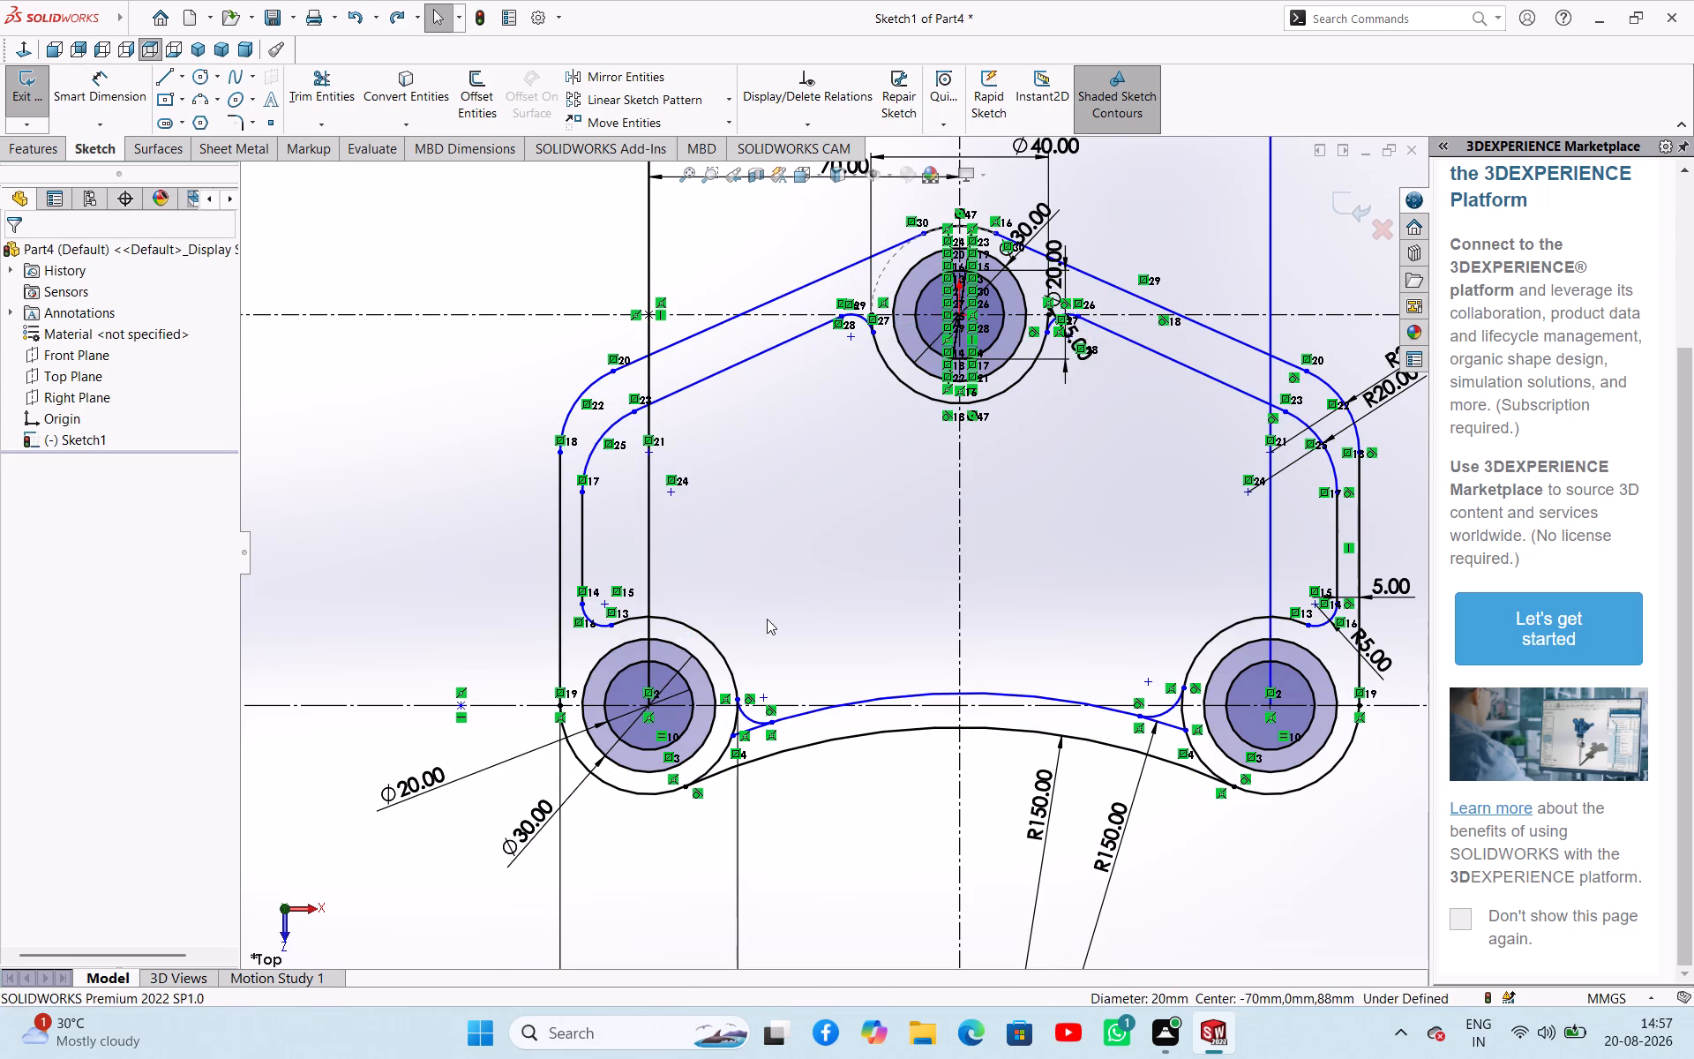
pyautogui.hotkey('ctrl', 'z')
pyautogui.hotkey('ctrl', 'z')
pyautogui.hotkey('ctrl', 'z')
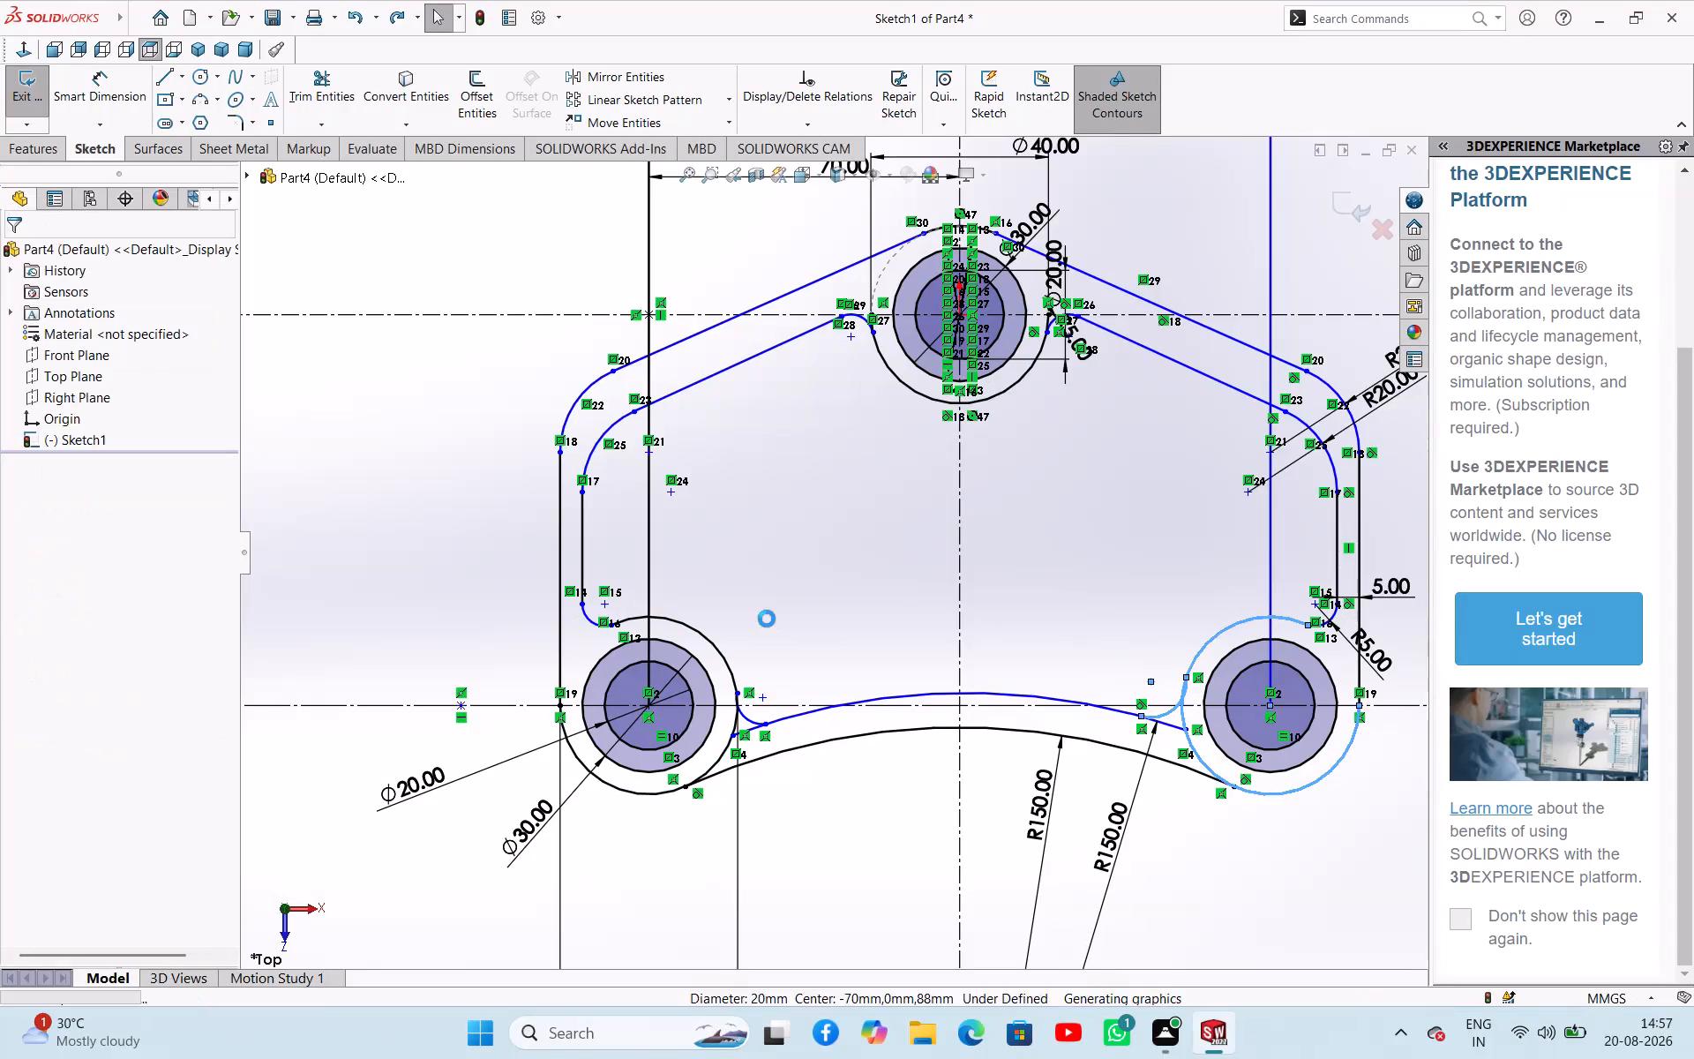
pyautogui.hotkey('ctrl', 'z')
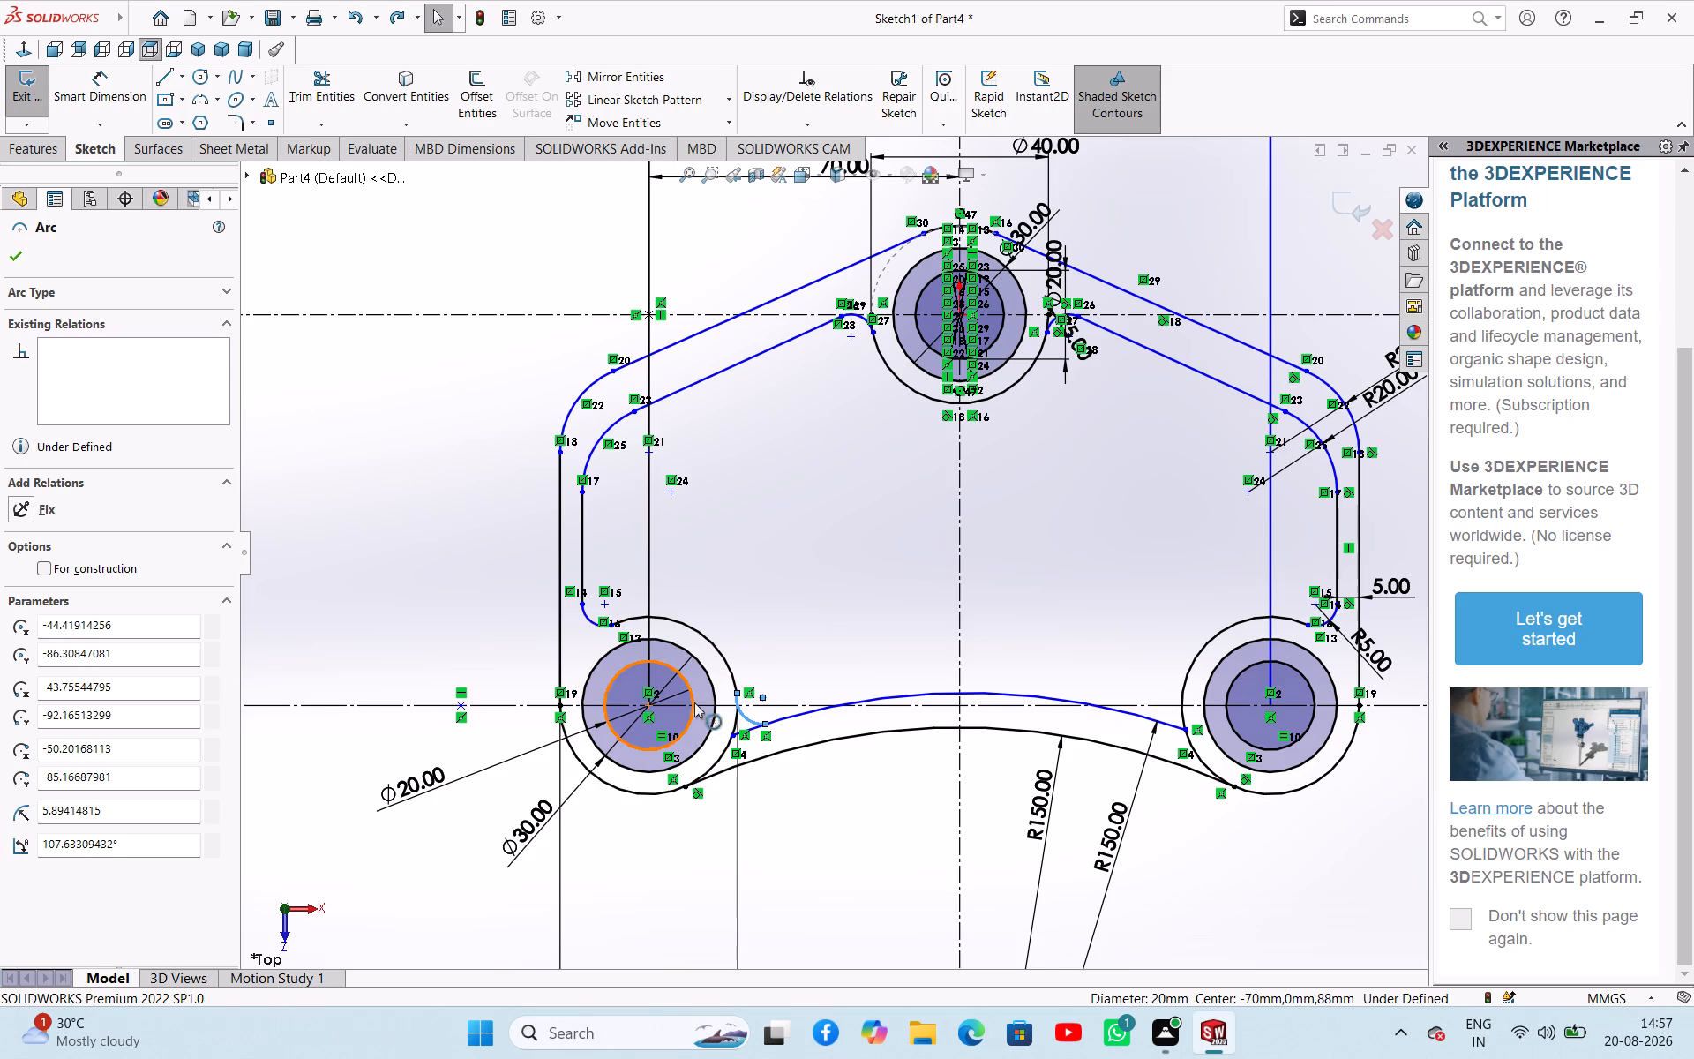
# Trim the upper part of the left lower boss's 40 mm circle and the small recess corner arcs on both sides of it.
pyautogui.click(304, 78)
pyautogui.moveTo(724, 590); pyautogui.dragTo(720, 709)
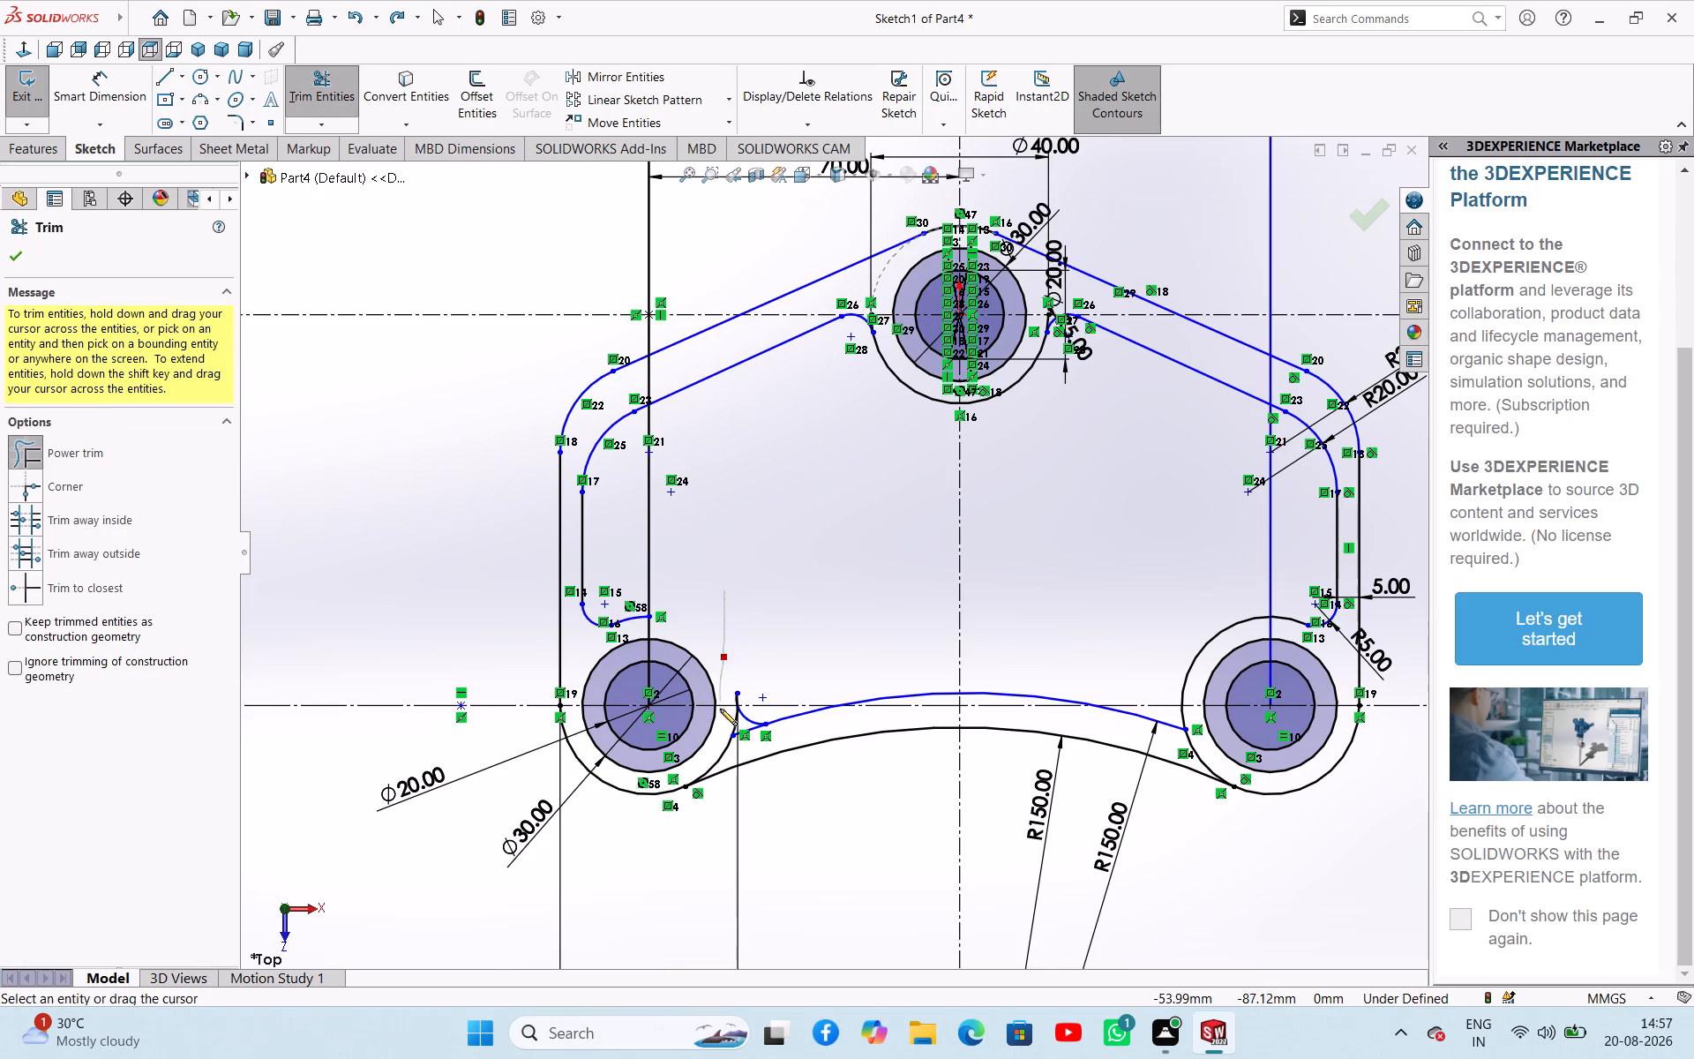
pyautogui.moveTo(720, 709); pyautogui.dragTo(725, 700)
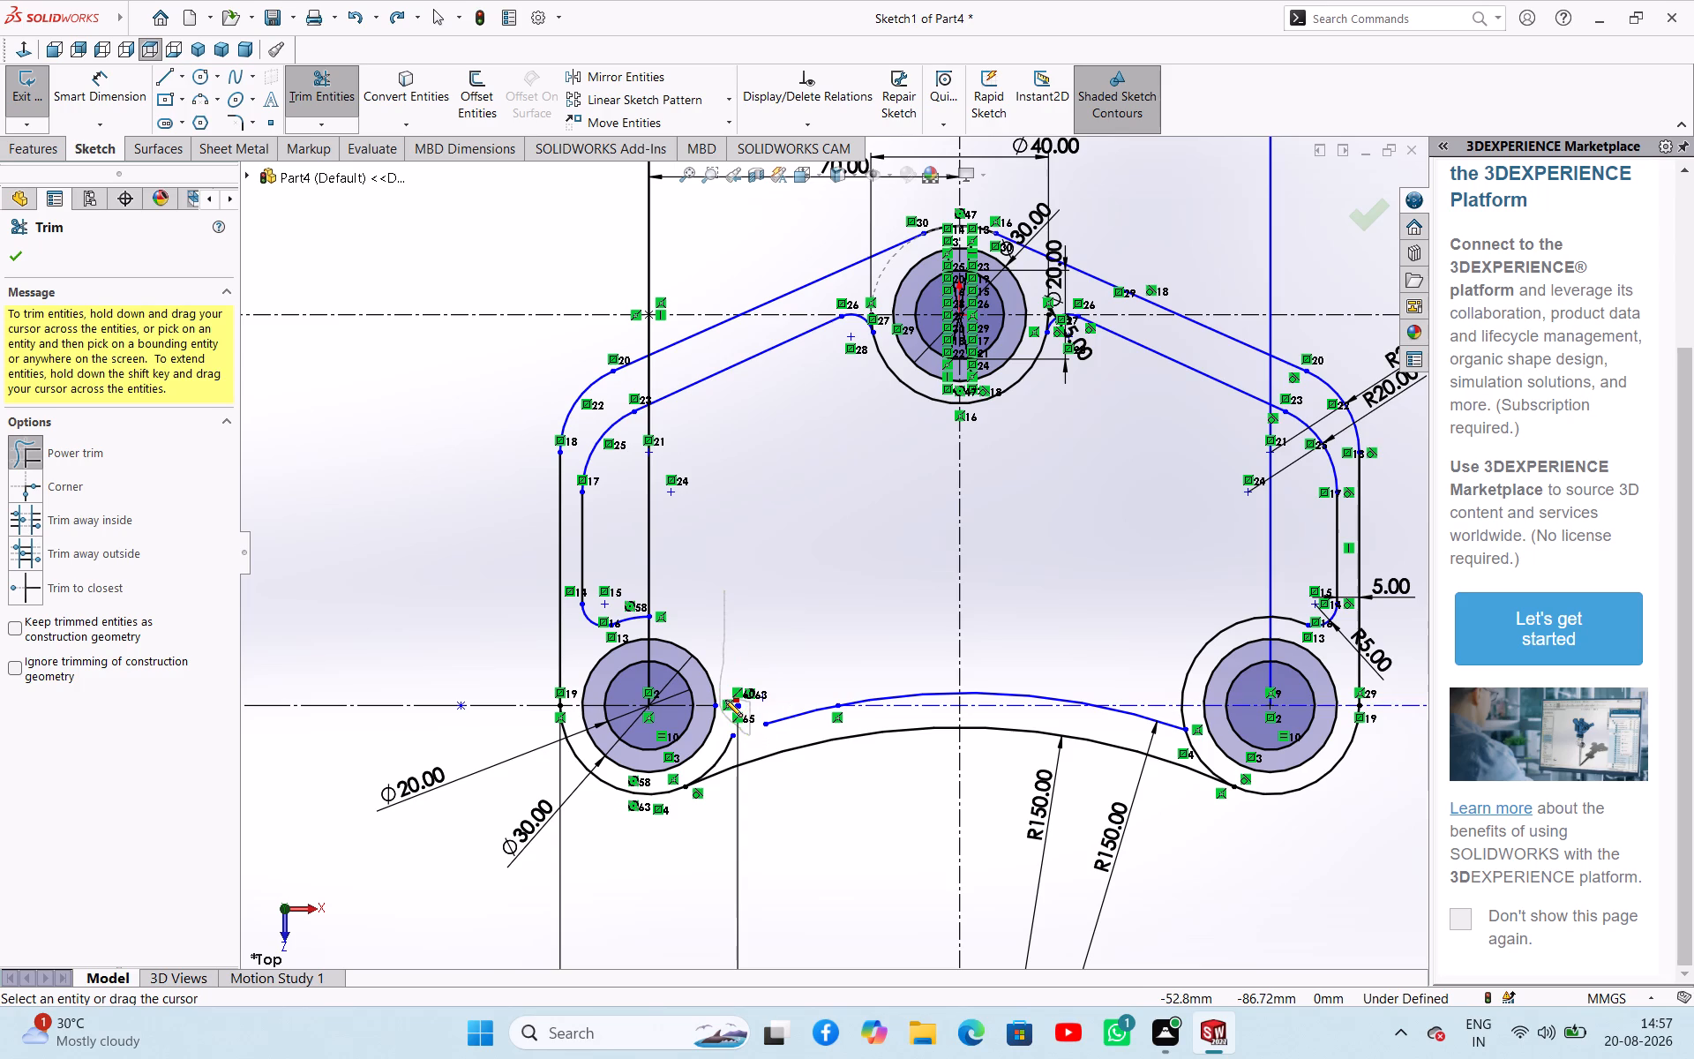
pyautogui.moveTo(725, 700); pyautogui.dragTo(728, 700)
pyautogui.scroll(-6, 725, 698)
pyautogui.scroll(3, 746, 650)
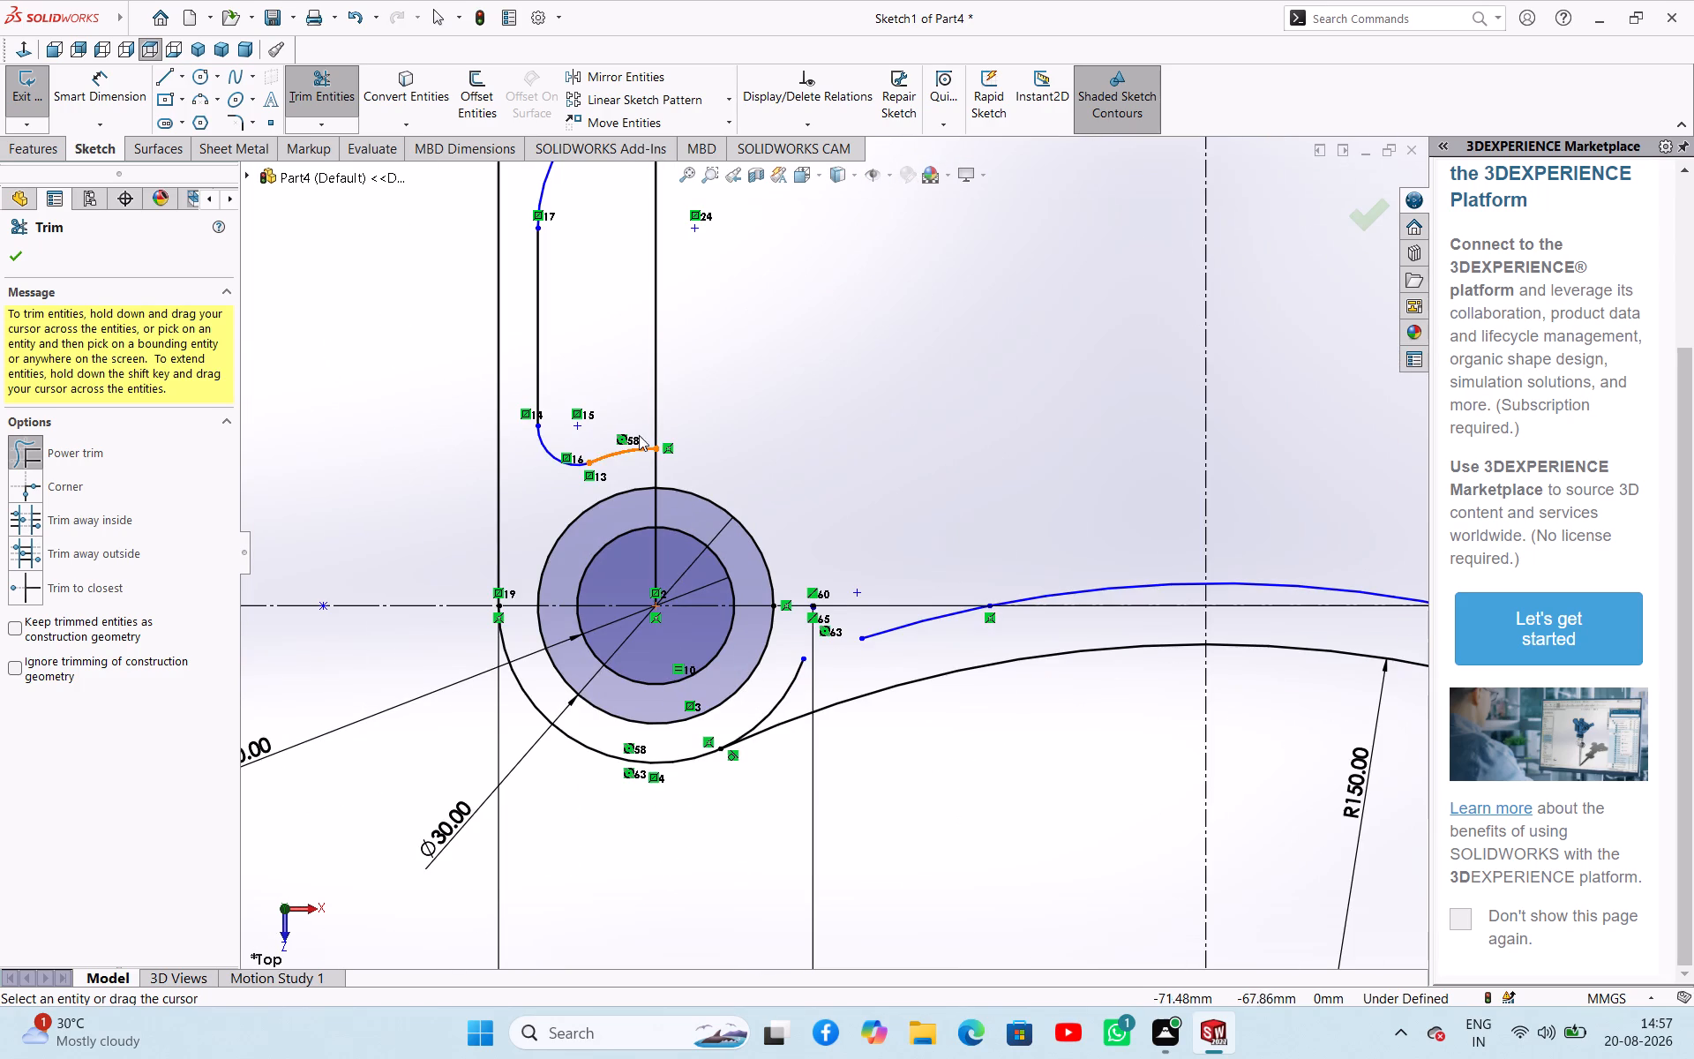
pyautogui.moveTo(633, 409); pyautogui.dragTo(551, 445)
pyautogui.scroll(2, 848, 555)
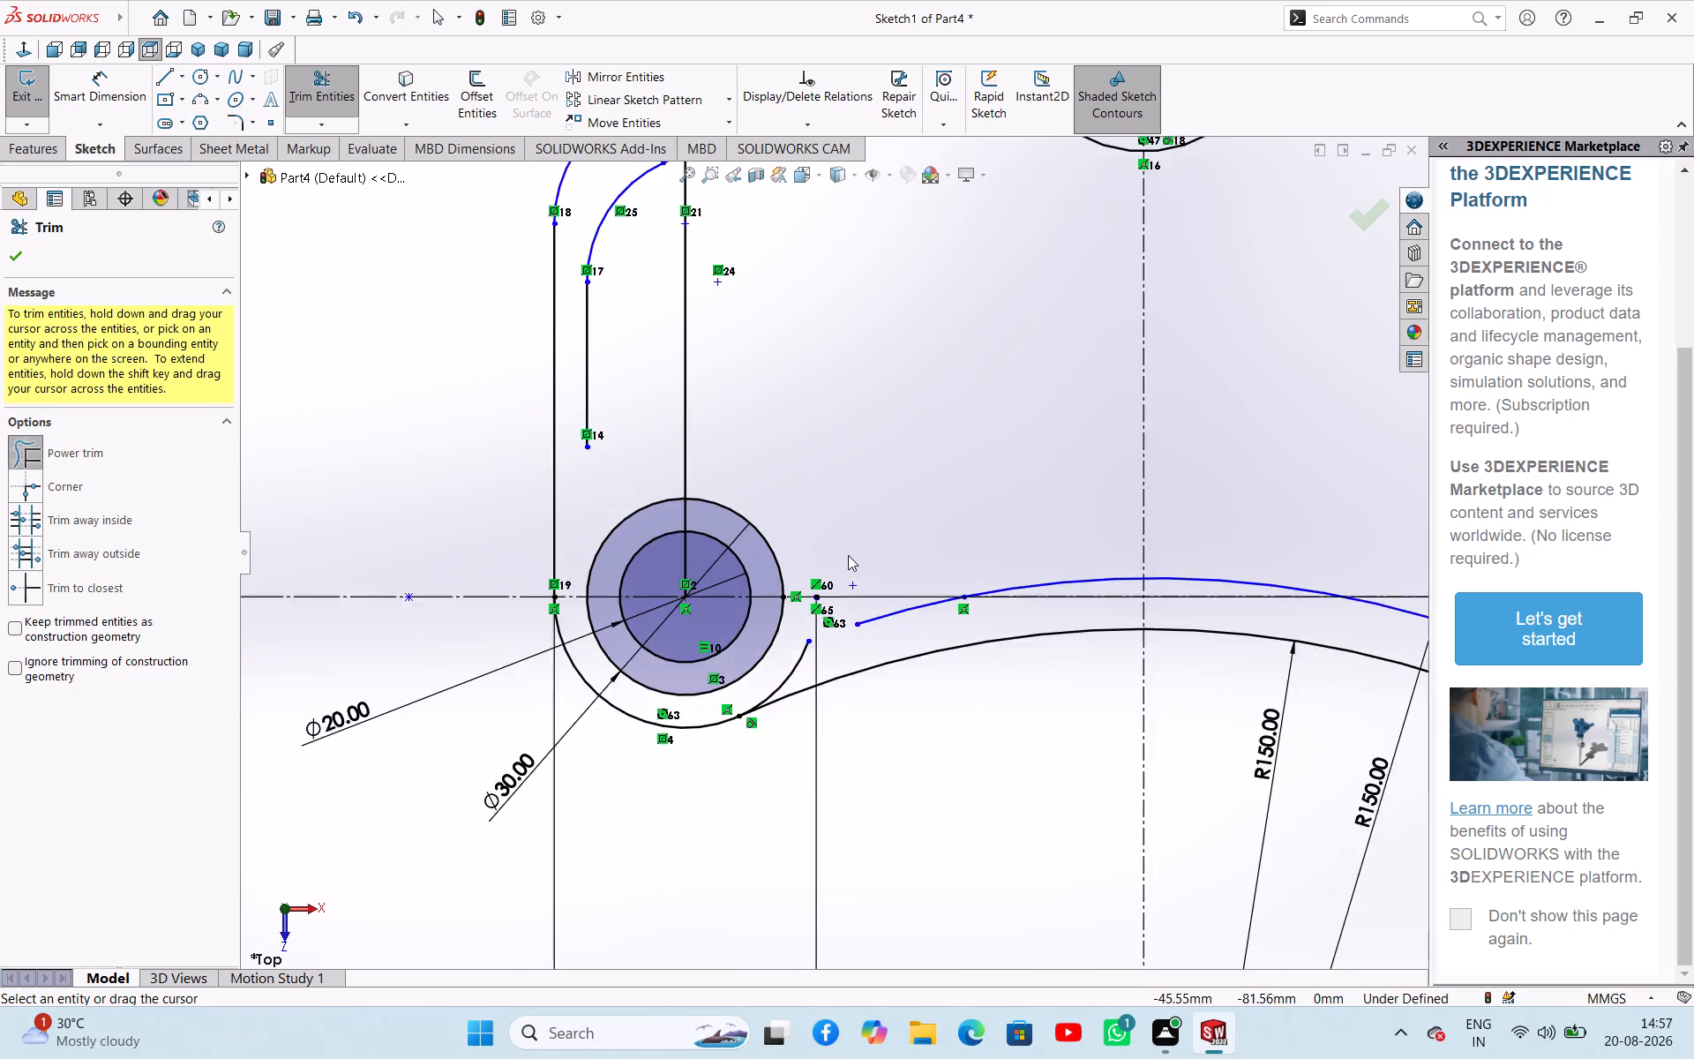
# Trim away the recess's upper bottom arc, the top of the right lower boss's 40 mm circle and its adjoining small corner arc.
pyautogui.scroll(2, 848, 555)
pyautogui.moveTo(903, 522); pyautogui.dragTo(871, 567)
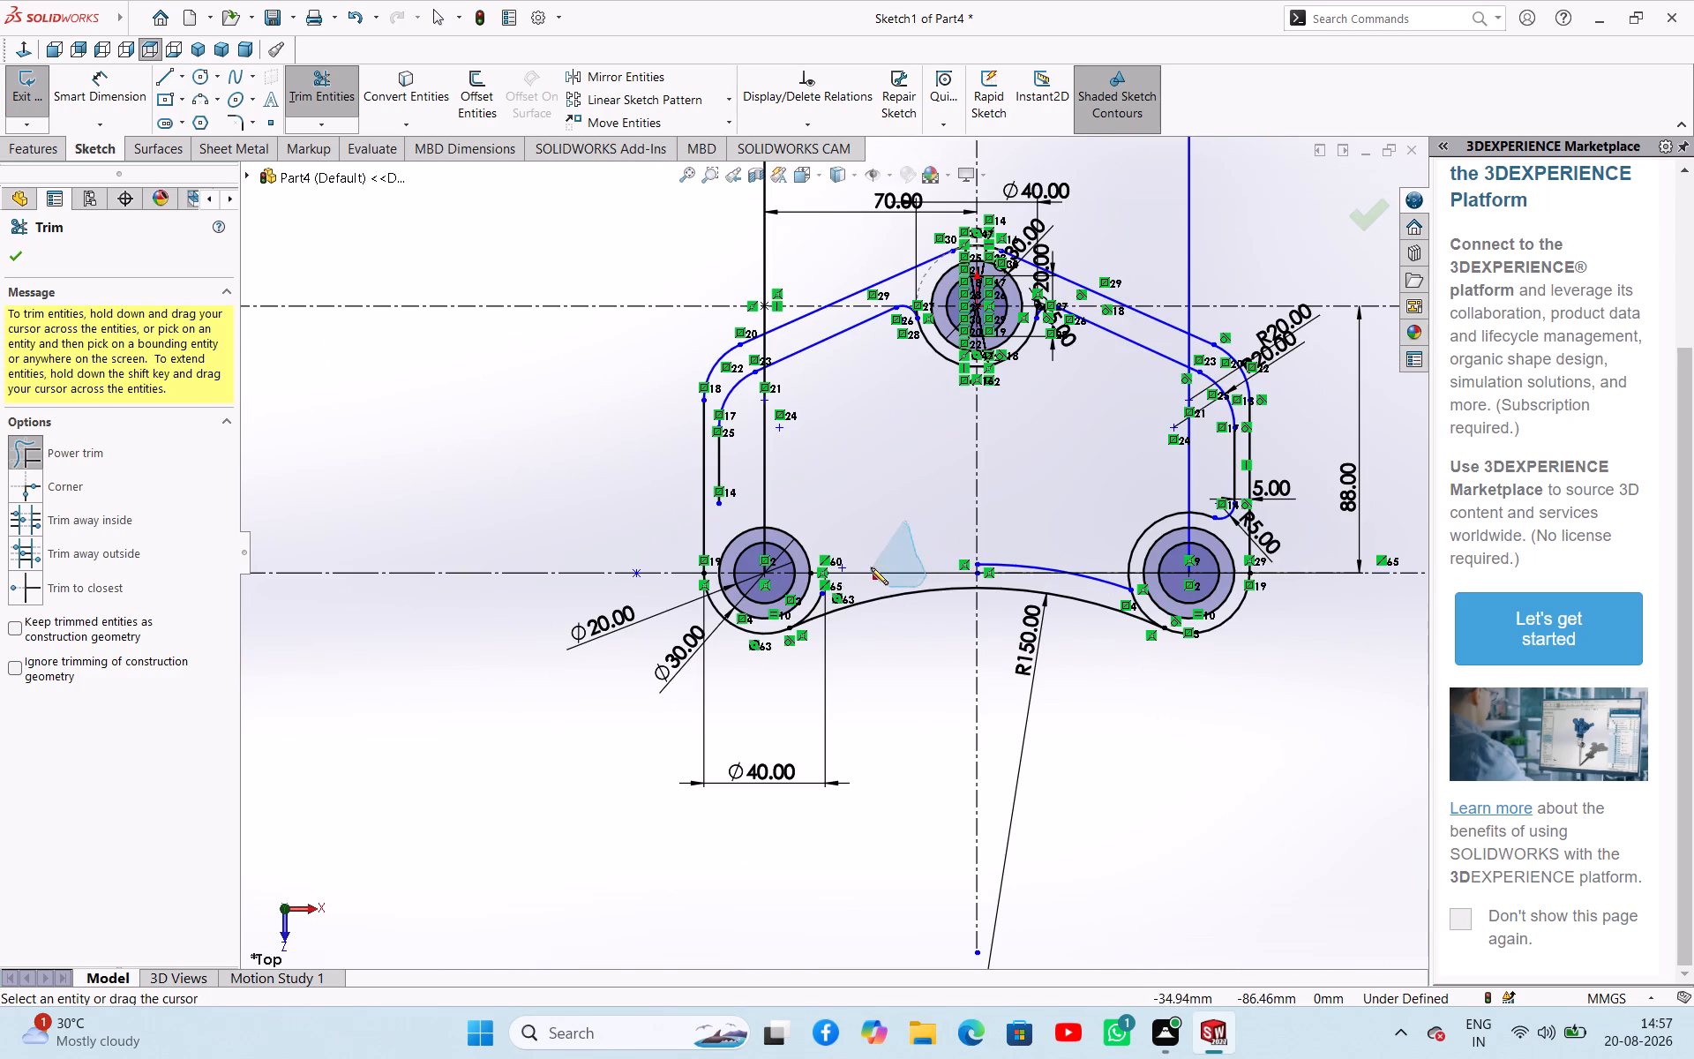
pyautogui.moveTo(871, 567); pyautogui.dragTo(1106, 578)
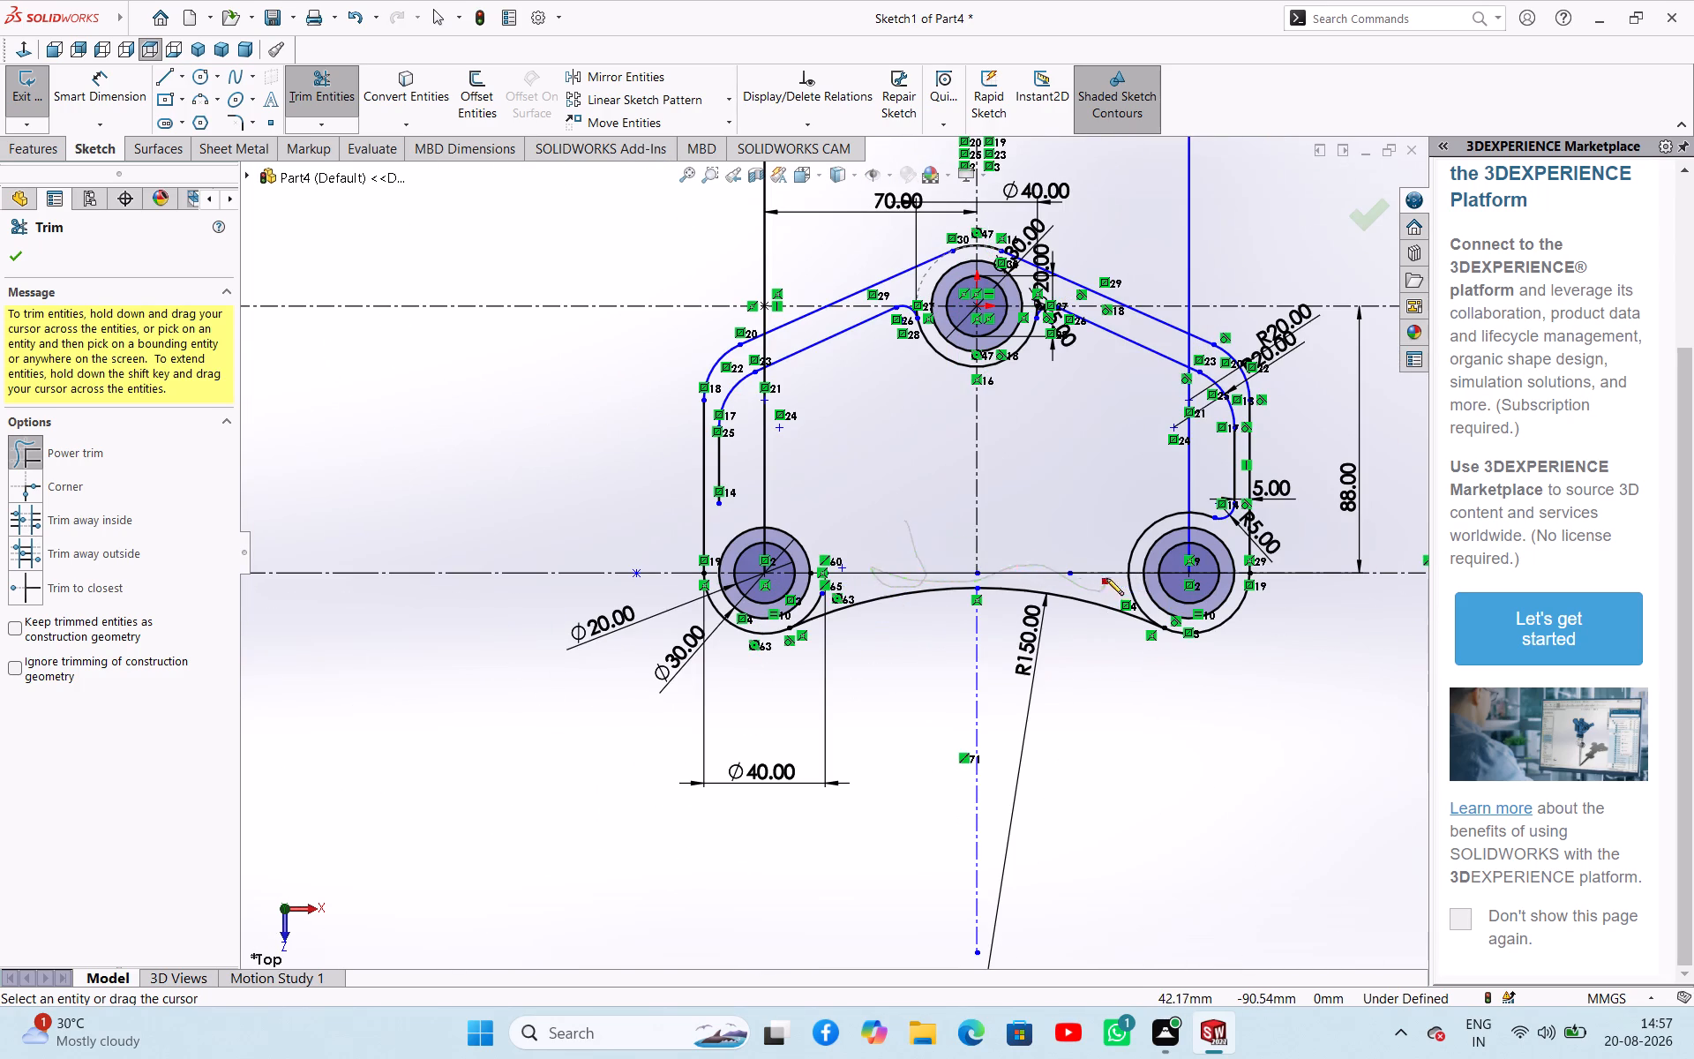
pyautogui.moveTo(1106, 578); pyautogui.dragTo(1173, 506)
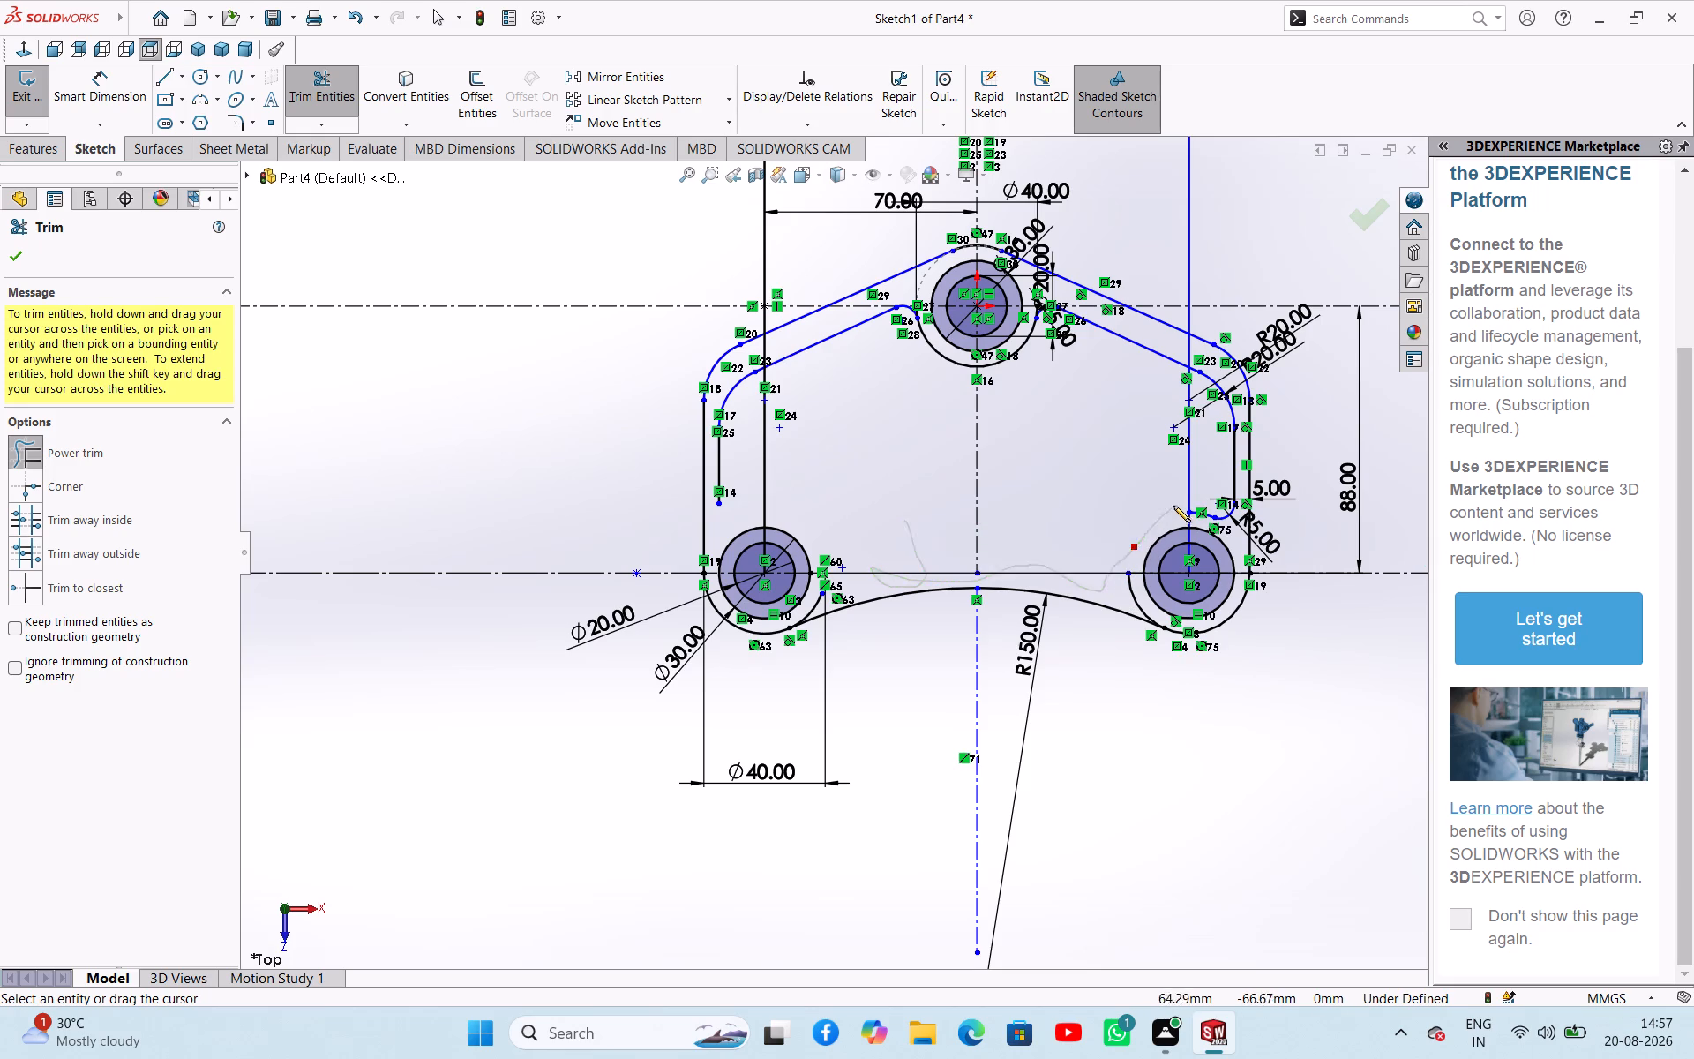
pyautogui.moveTo(1173, 506); pyautogui.dragTo(1185, 516)
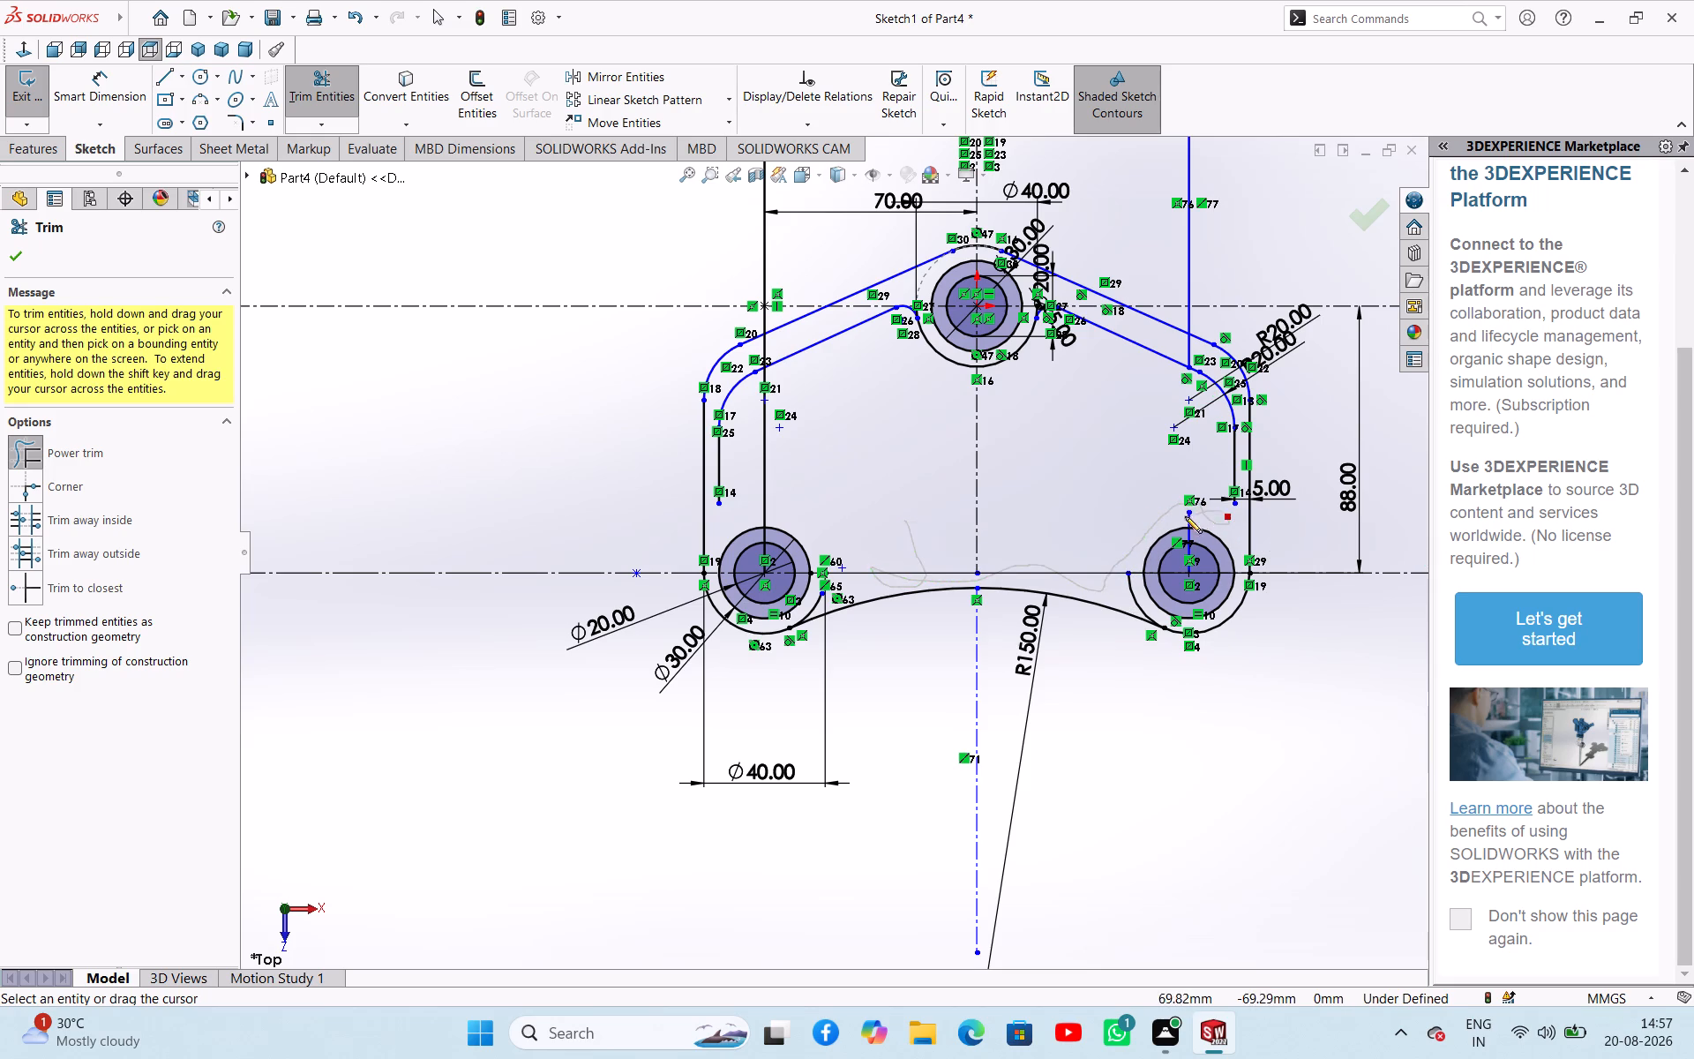
pyautogui.moveTo(1185, 516); pyautogui.dragTo(1176, 520)
# Try to delete the short vertical line running up from the center of the right lower boss.
pyautogui.scroll(-4, 1156, 555)
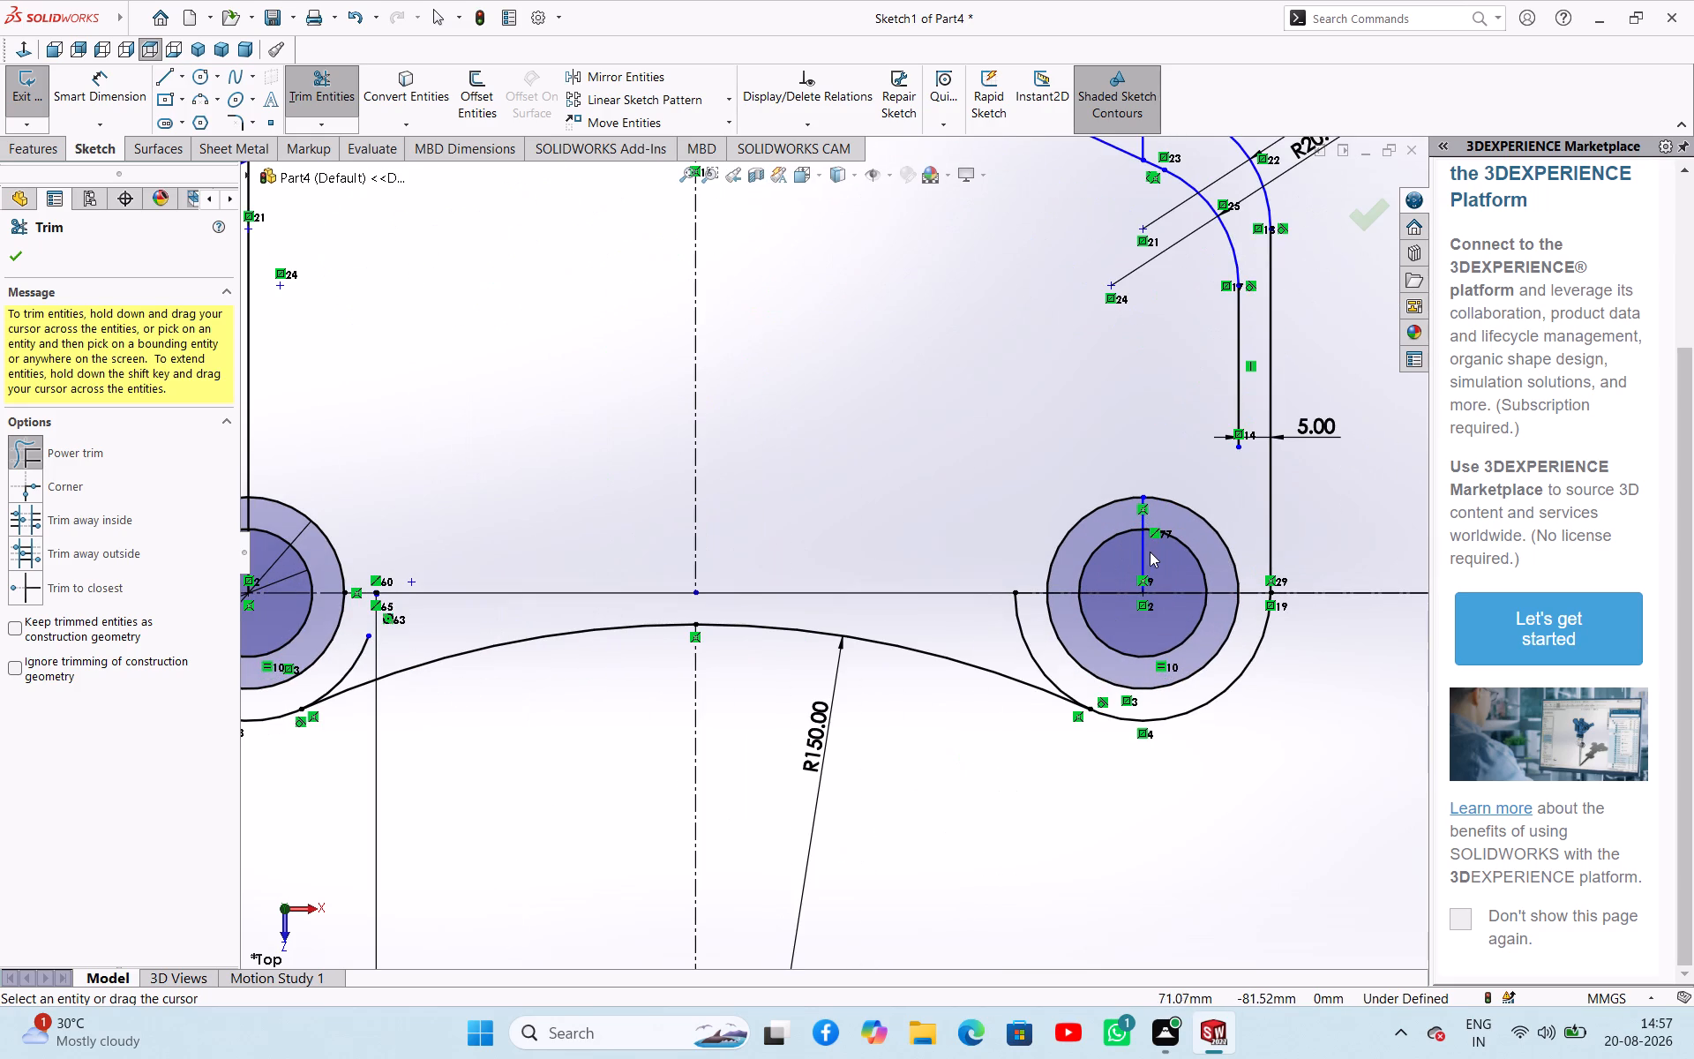
pyautogui.click(1142, 552)
pyautogui.press('Delete')
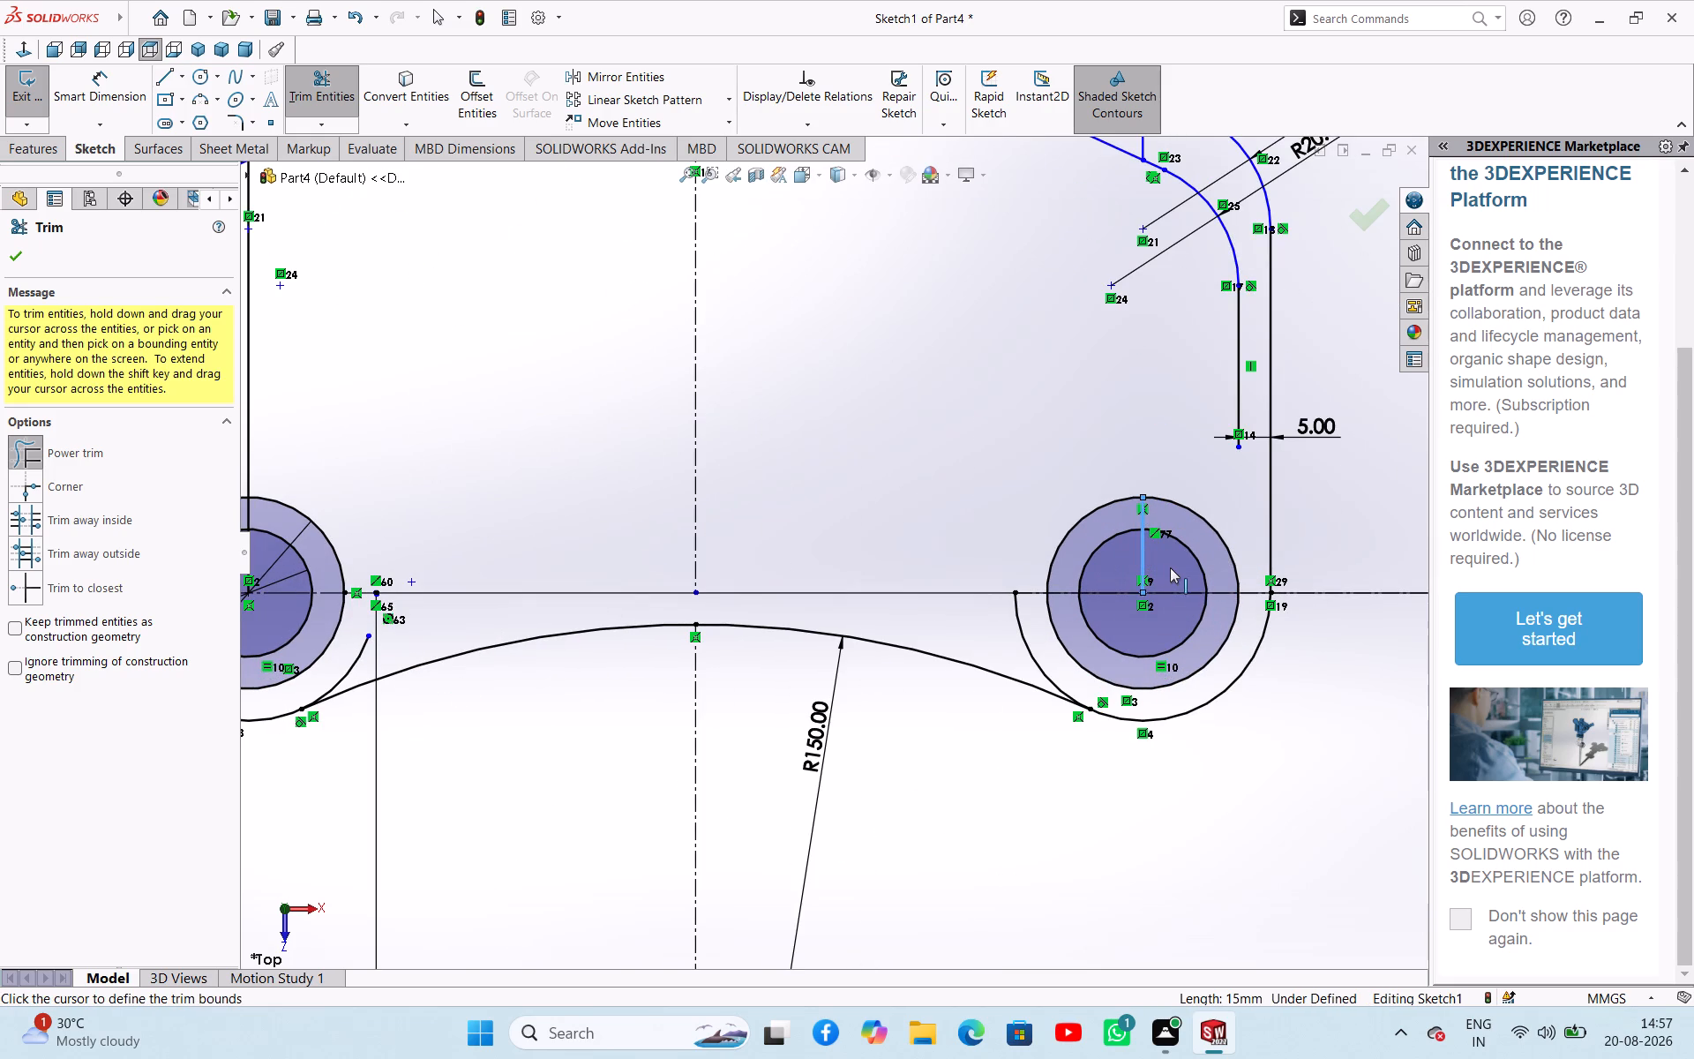
pyautogui.press('Delete')
pyautogui.click(933, 443)
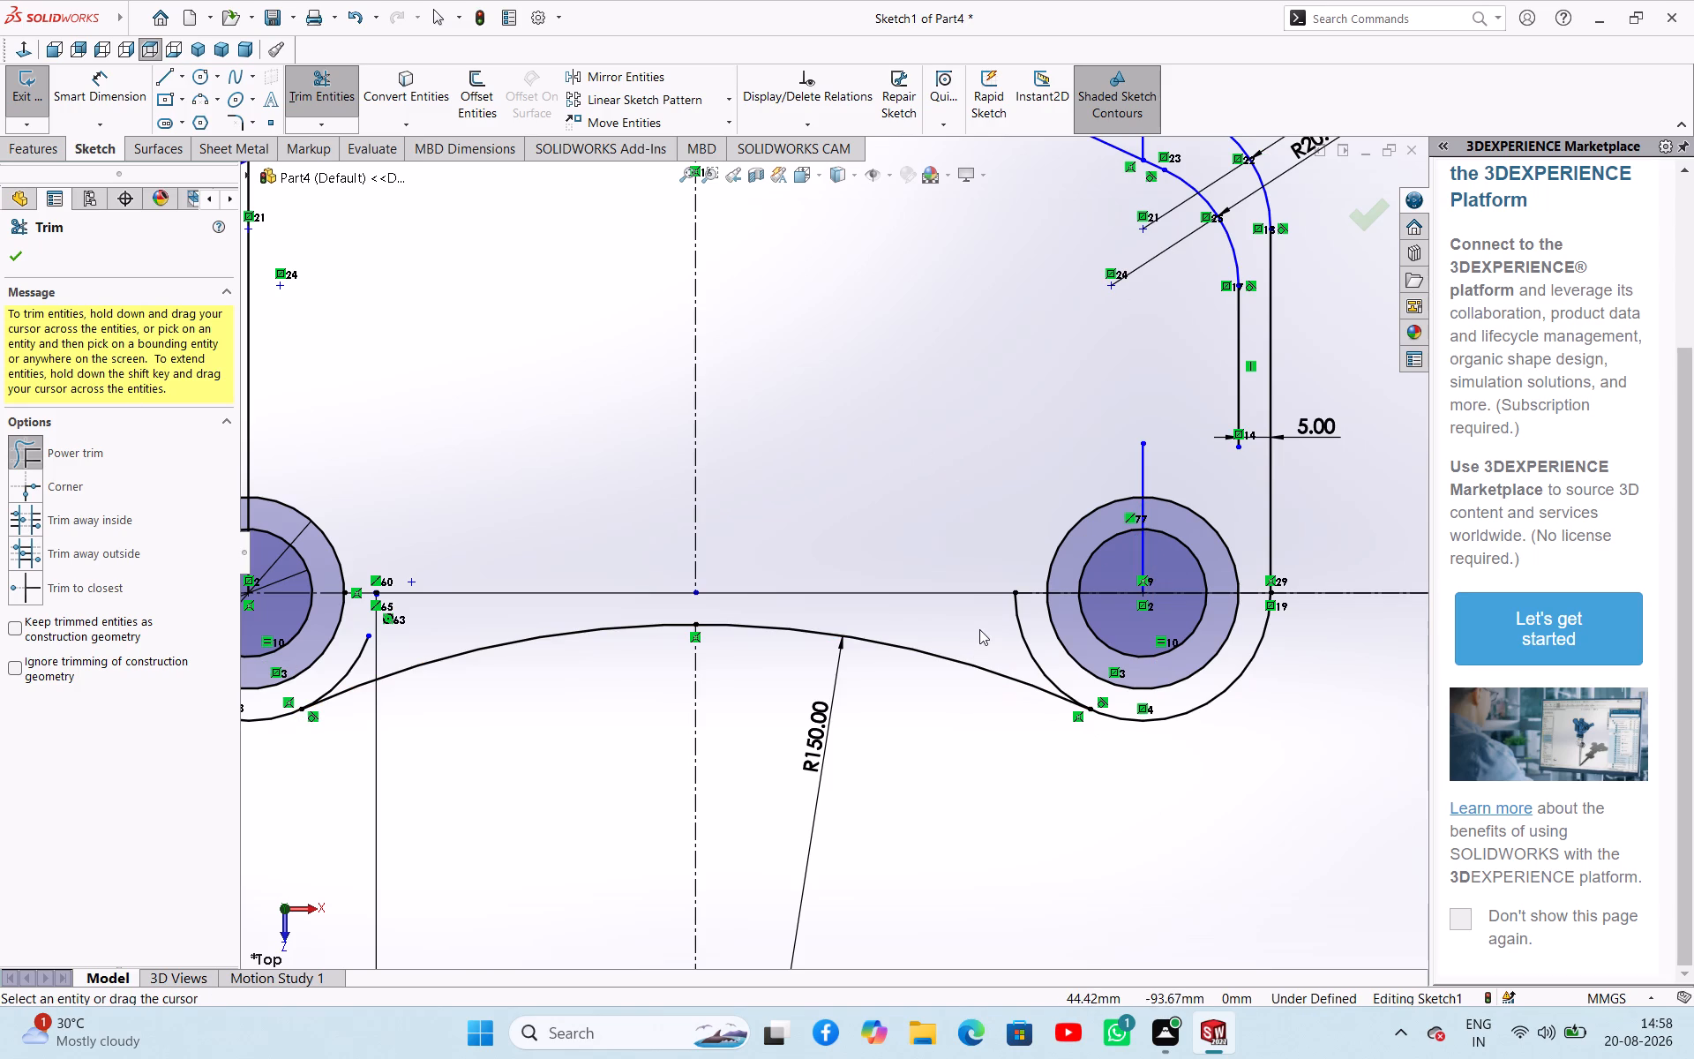
# Trim the leftover piece of the right lower boss's 40 mm circle below the horizontal centerline, on its inner side.
pyautogui.moveTo(982, 627); pyautogui.dragTo(1024, 636)
# Trim away the recess's right side: the inner vertical line, inner R20 corner arc and inner sloped line up to the top boss.
pyautogui.scroll(2, 1092, 619)
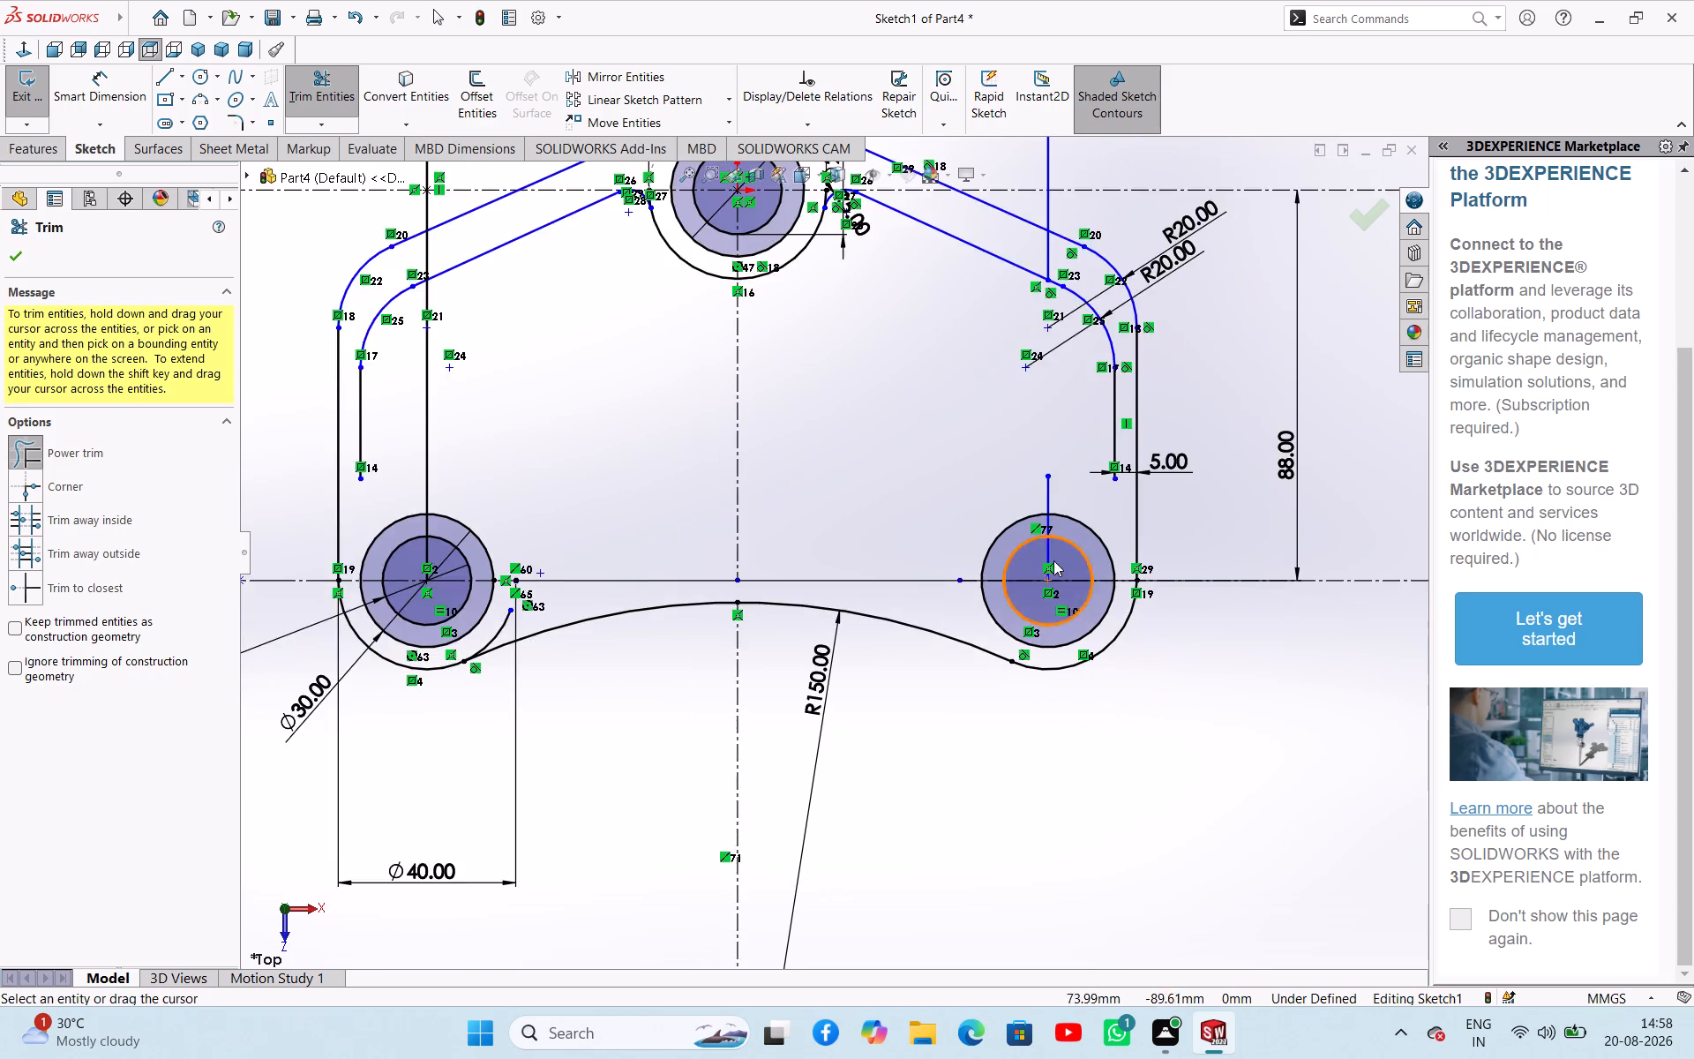
pyautogui.scroll(3, 1041, 530)
pyautogui.scroll(-2, 997, 449)
pyautogui.moveTo(956, 466); pyautogui.dragTo(976, 460)
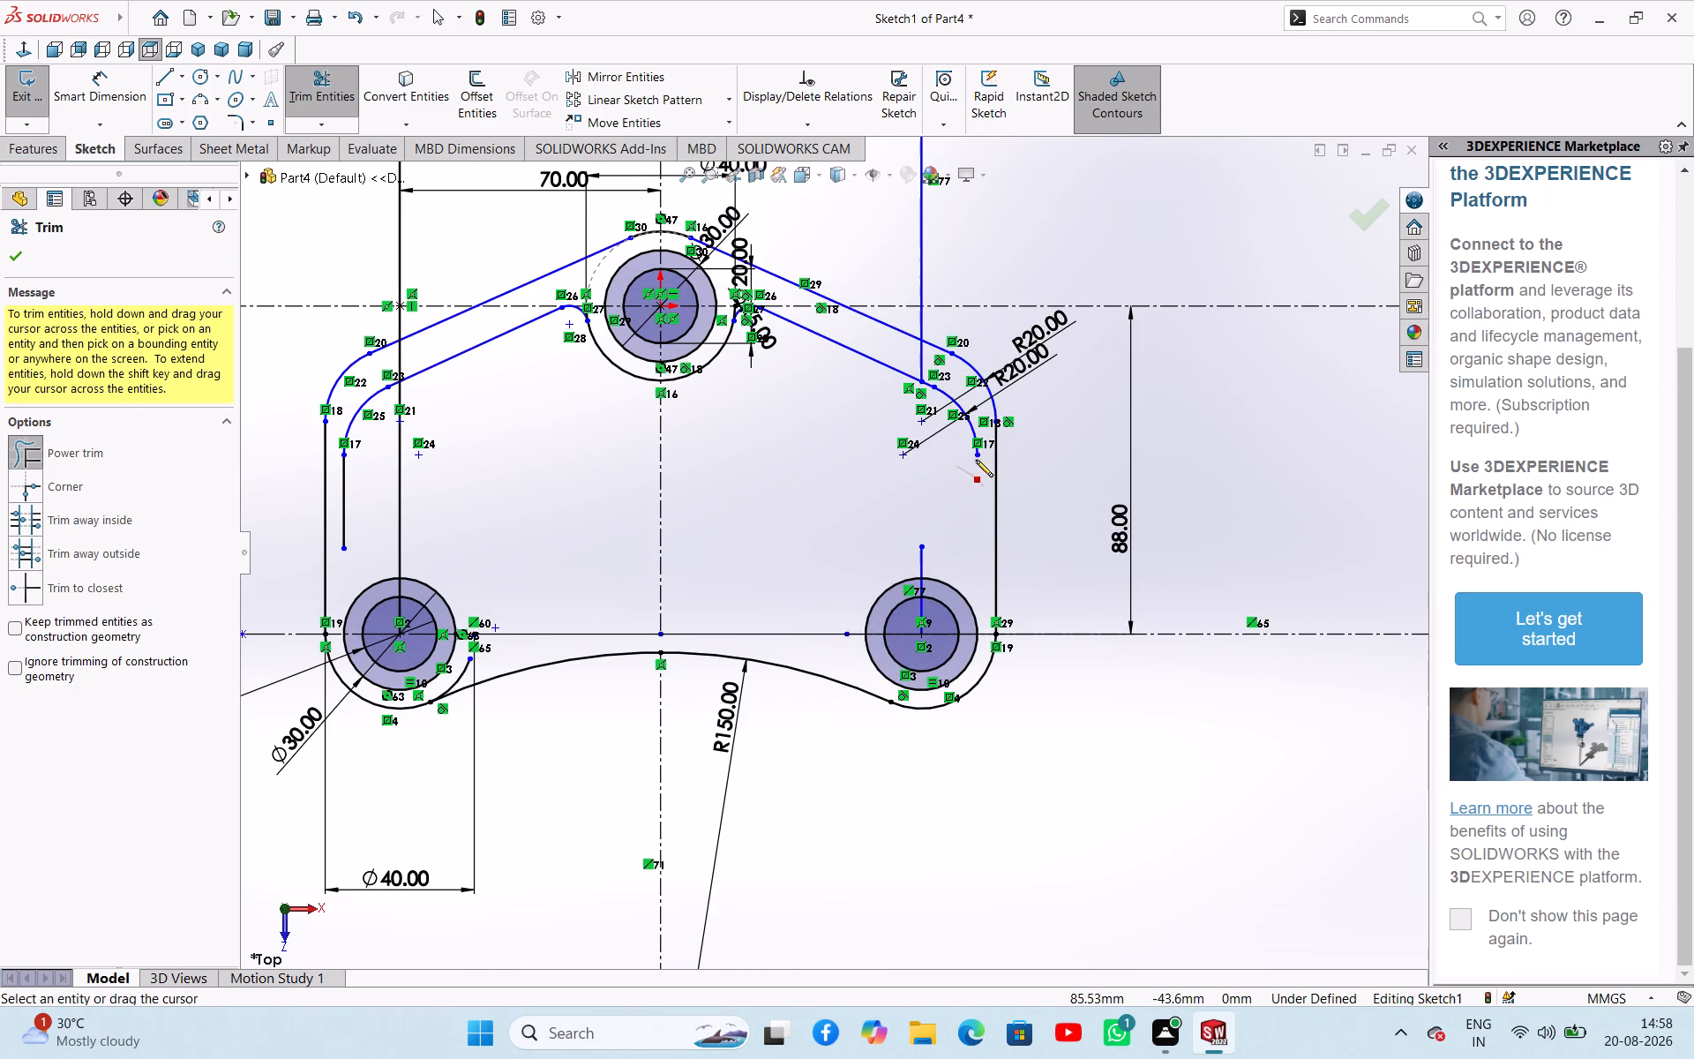
pyautogui.moveTo(976, 460); pyautogui.dragTo(883, 357)
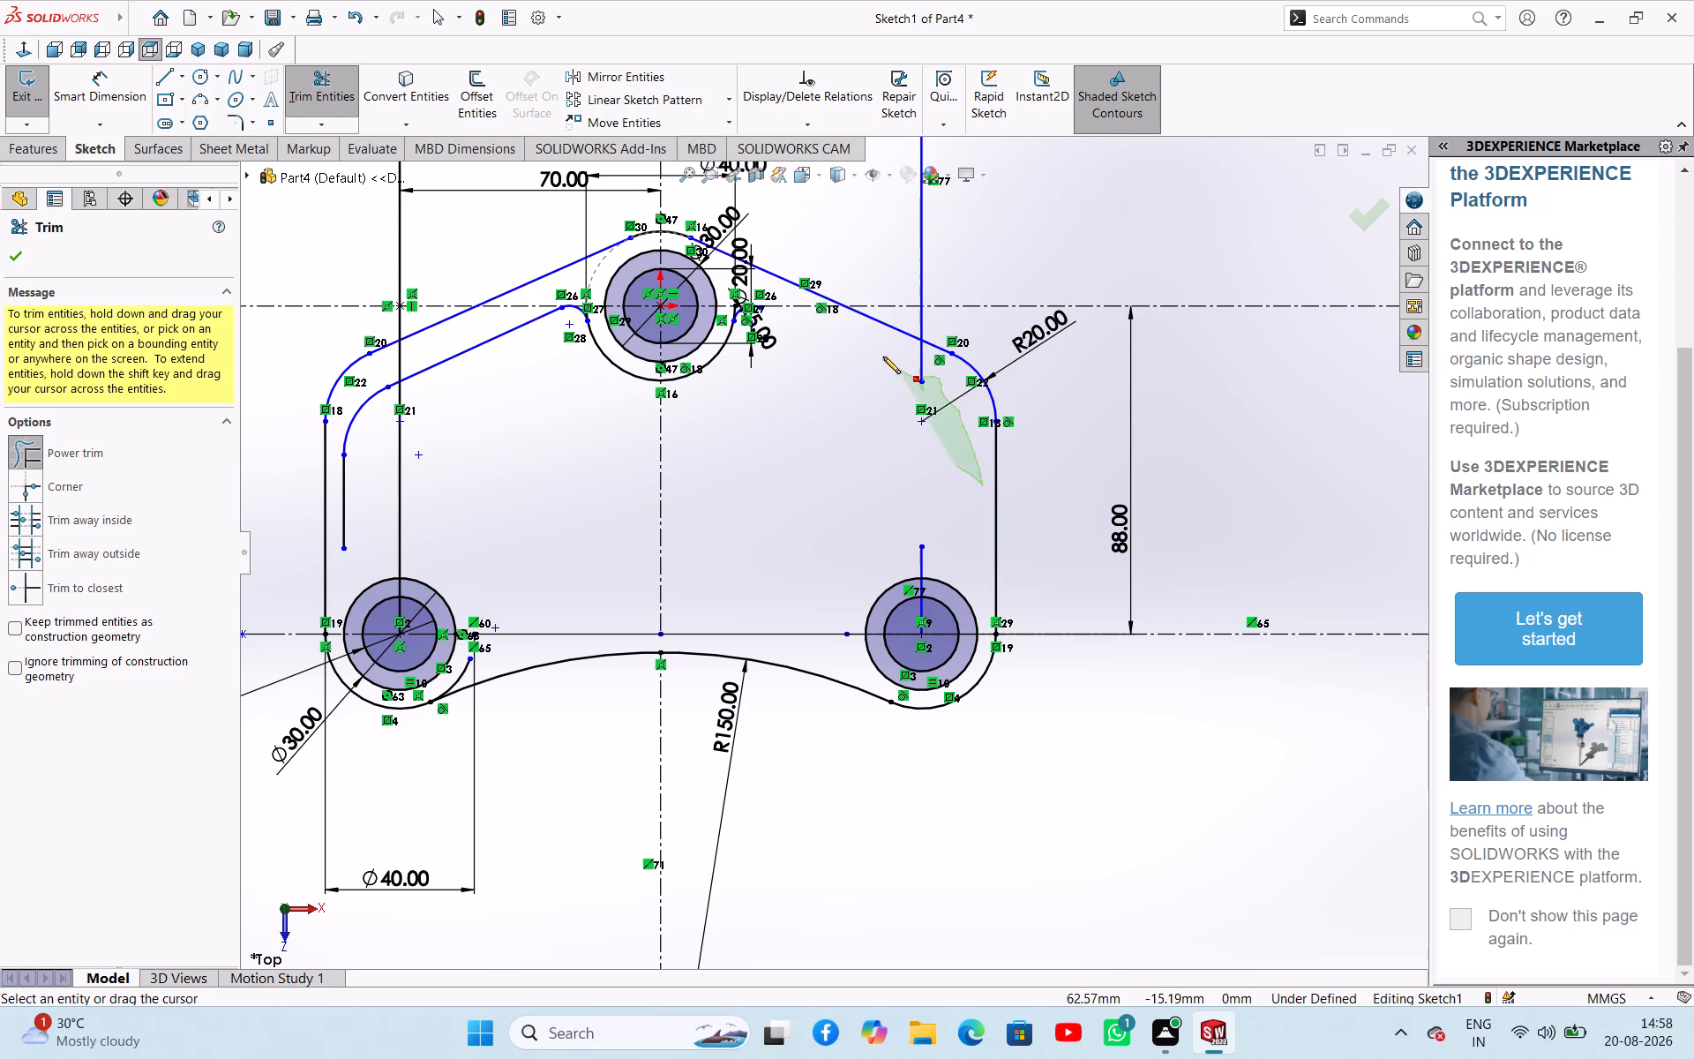
pyautogui.moveTo(883, 357); pyautogui.dragTo(746, 337)
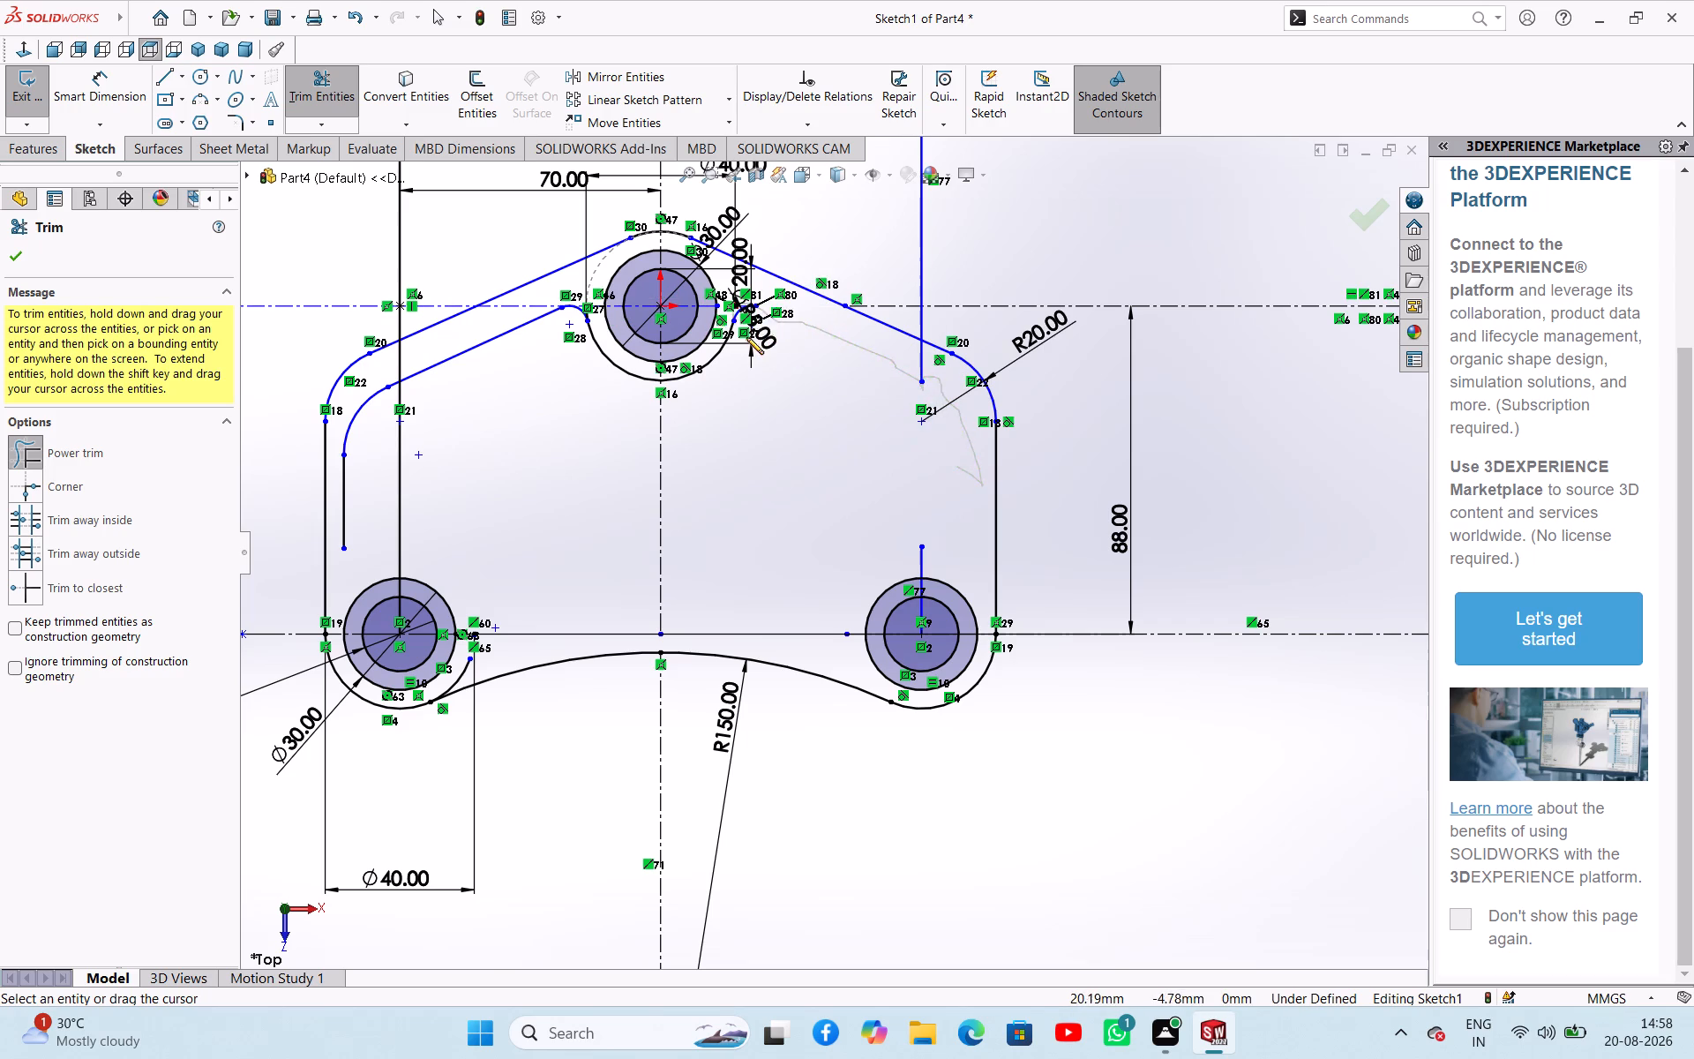
# Trim away the lower part of the top boss's 40 mm circle with its adjoining corner arc and the left inner sloped line.
pyautogui.moveTo(746, 337); pyautogui.dragTo(746, 372)
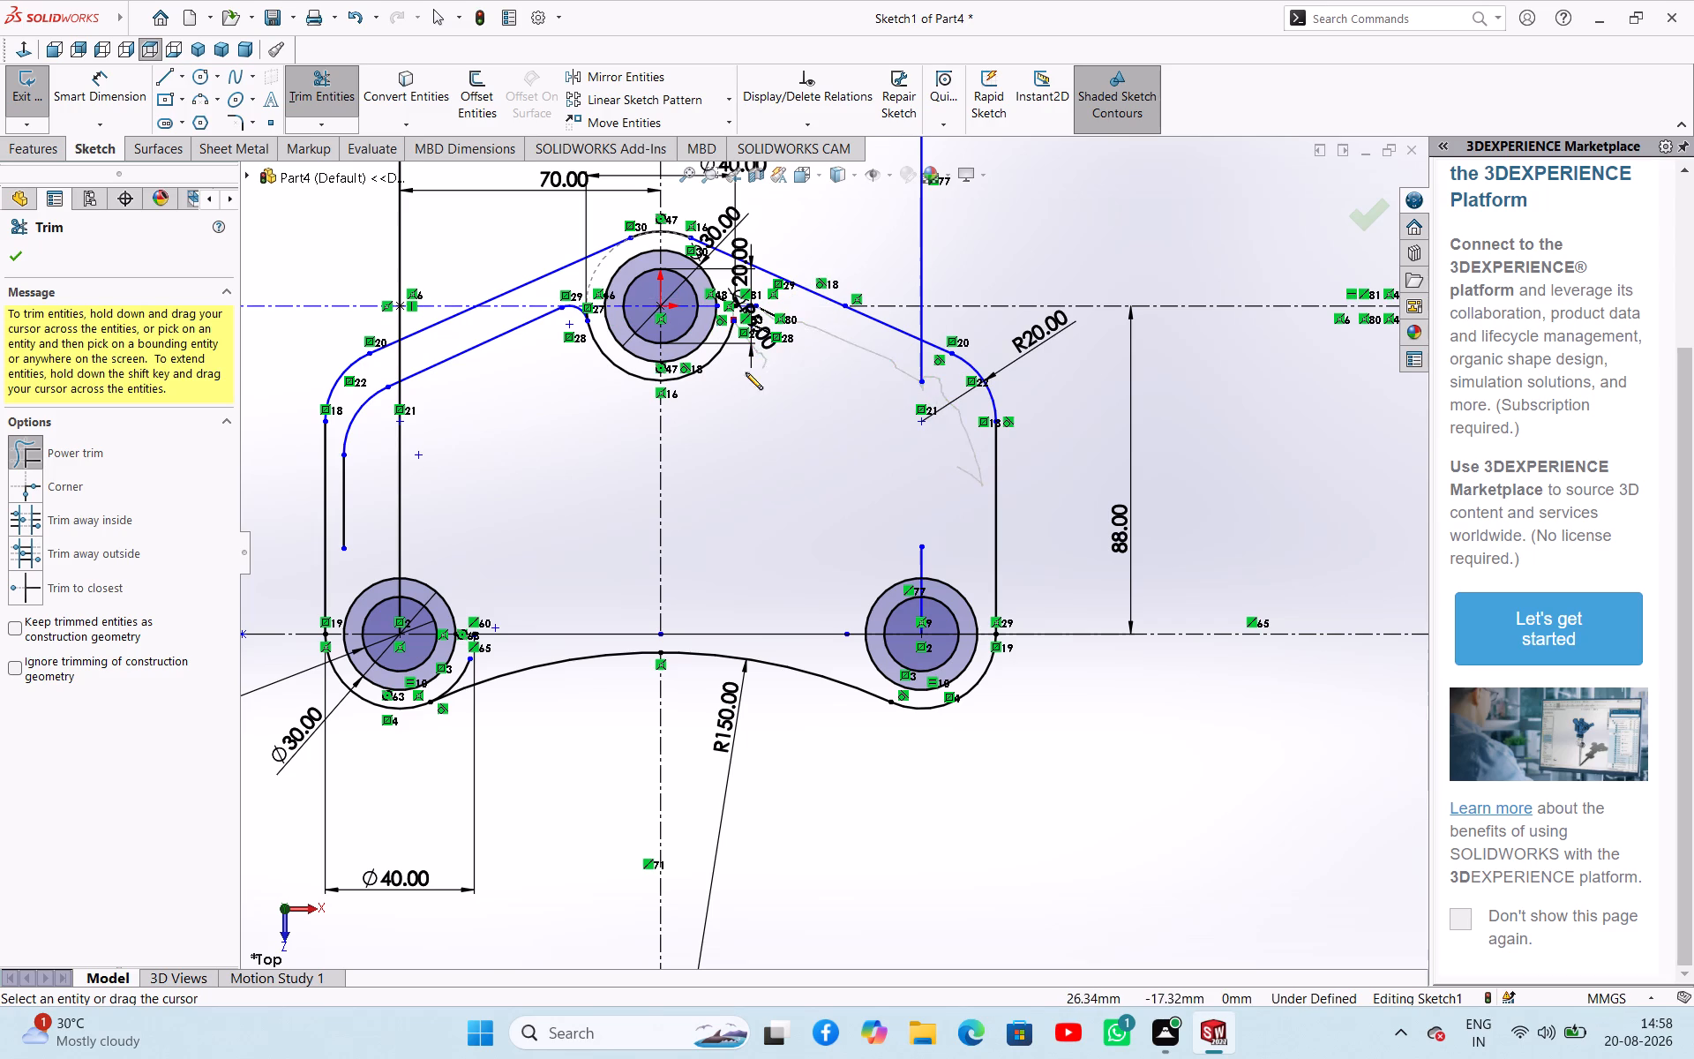
pyautogui.moveTo(746, 372); pyautogui.dragTo(638, 372)
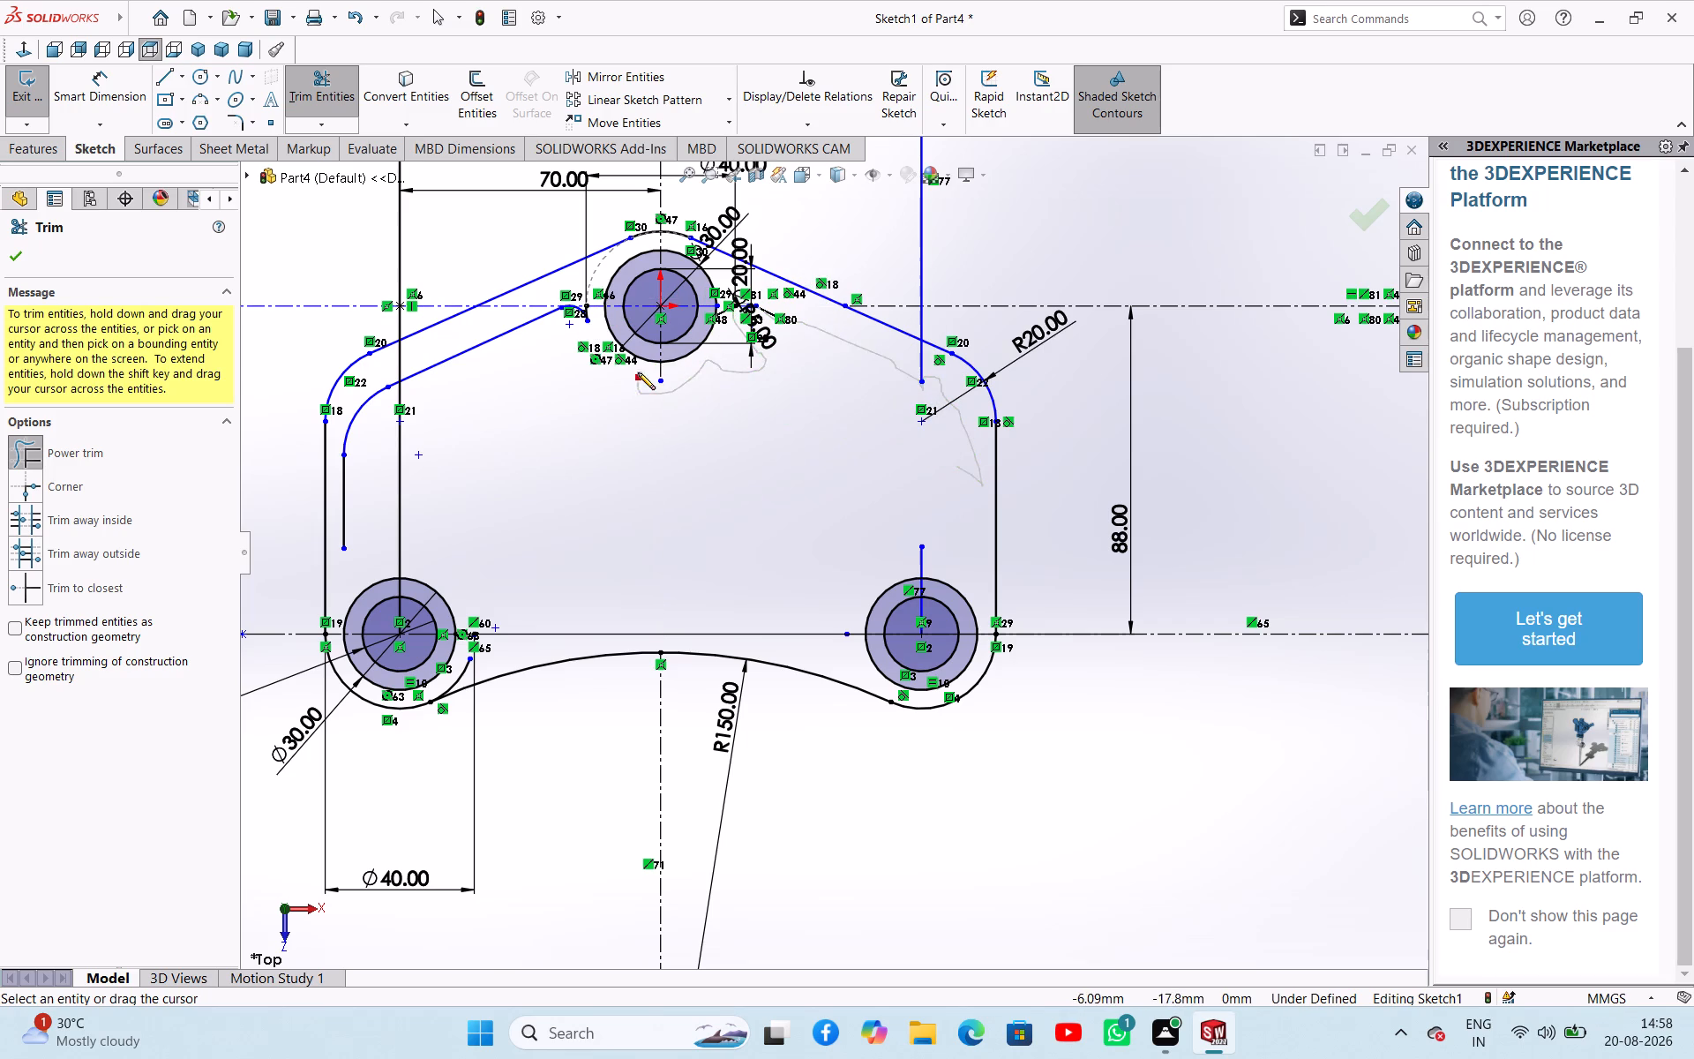
pyautogui.moveTo(638, 372); pyautogui.dragTo(542, 323)
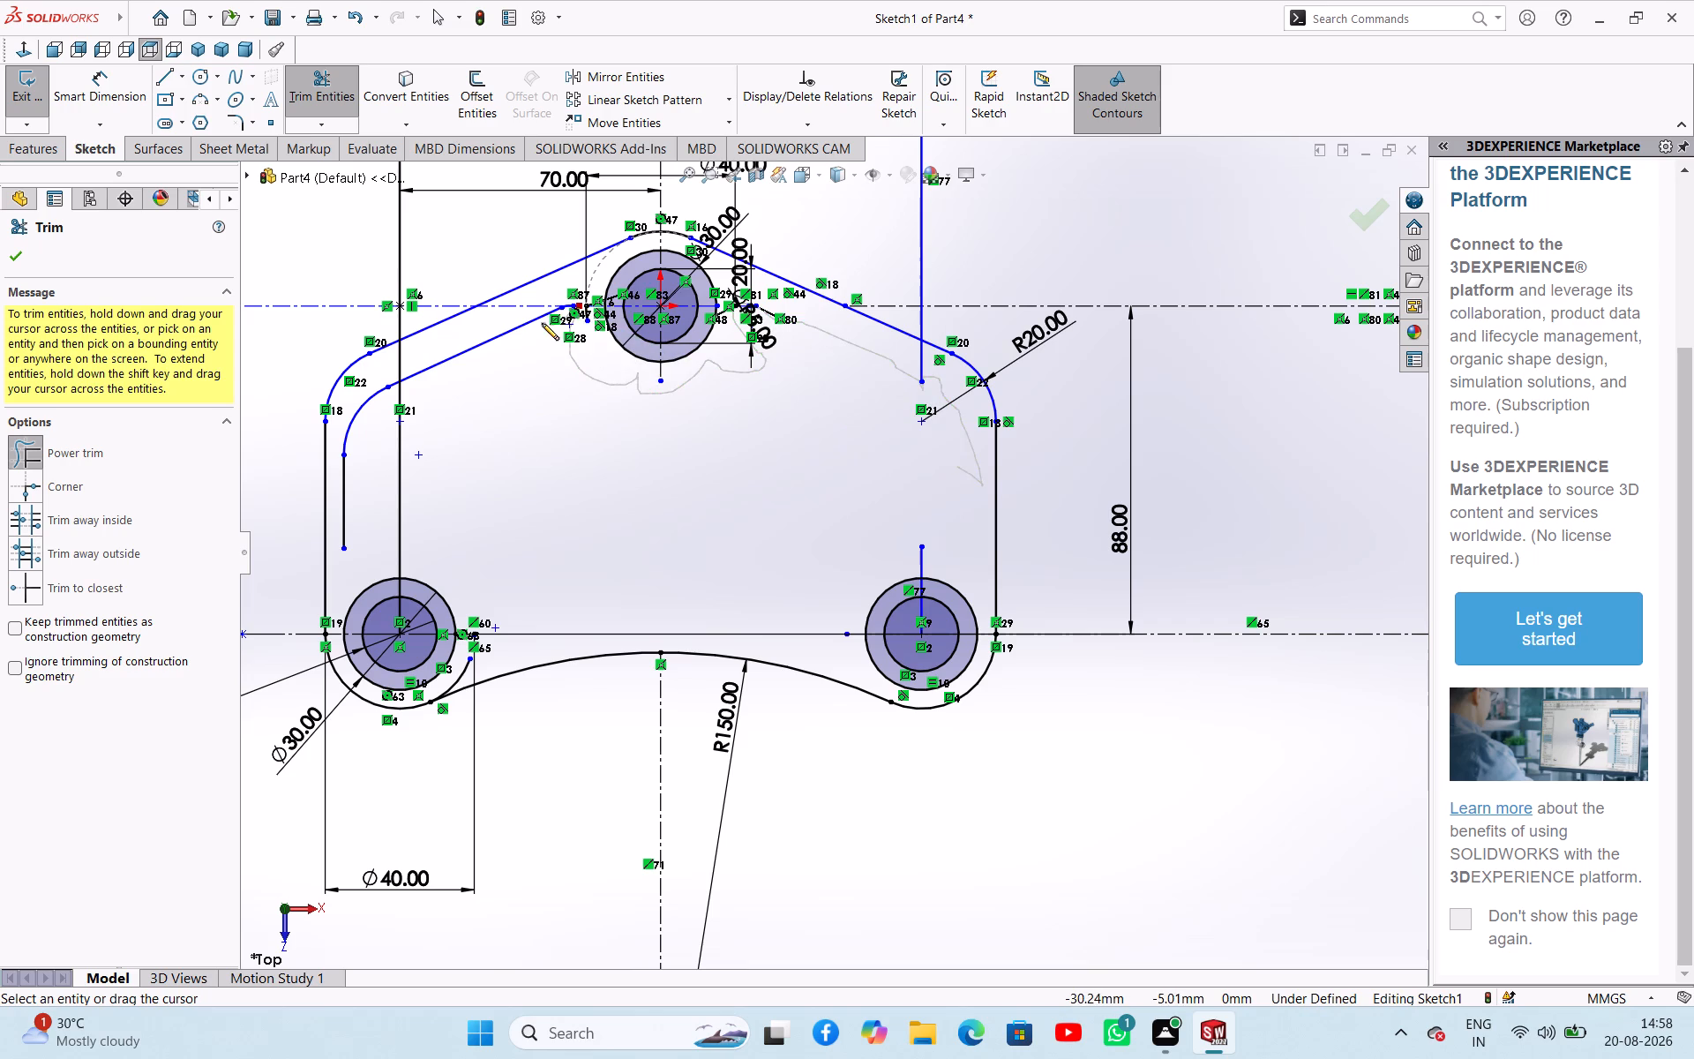
pyautogui.moveTo(542, 323); pyautogui.dragTo(540, 314)
pyautogui.scroll(-6, 555, 306)
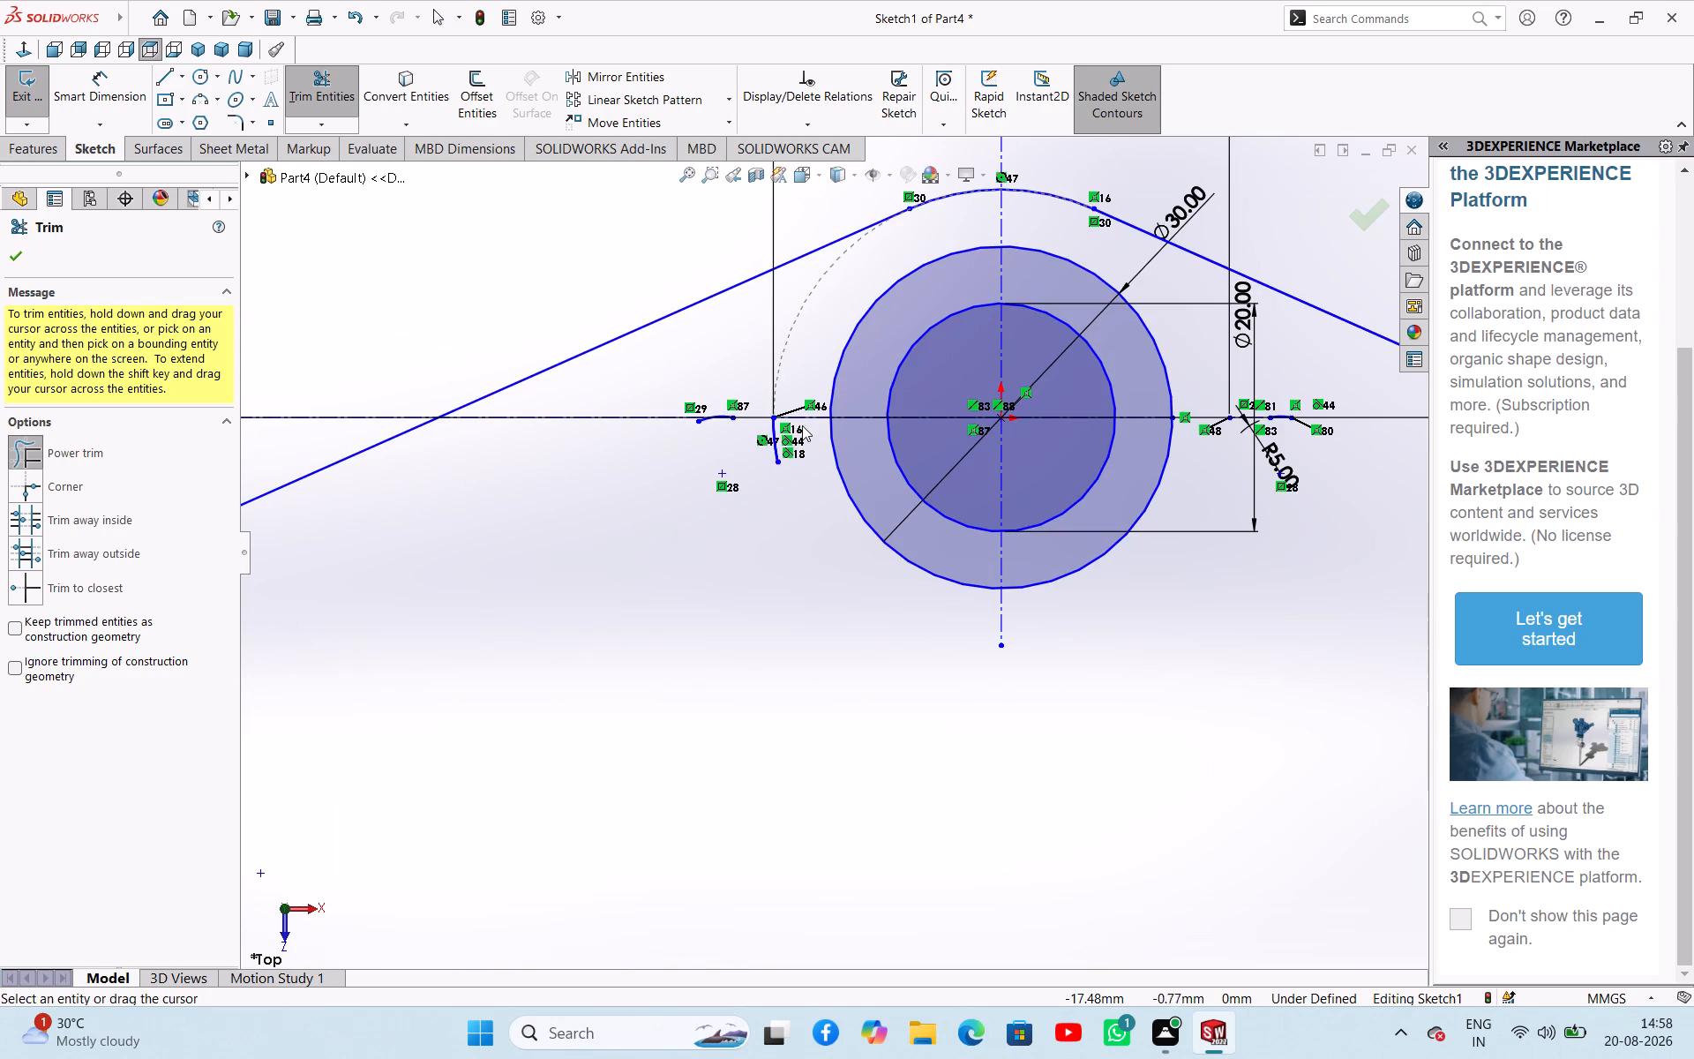
pyautogui.moveTo(802, 425); pyautogui.dragTo(716, 427)
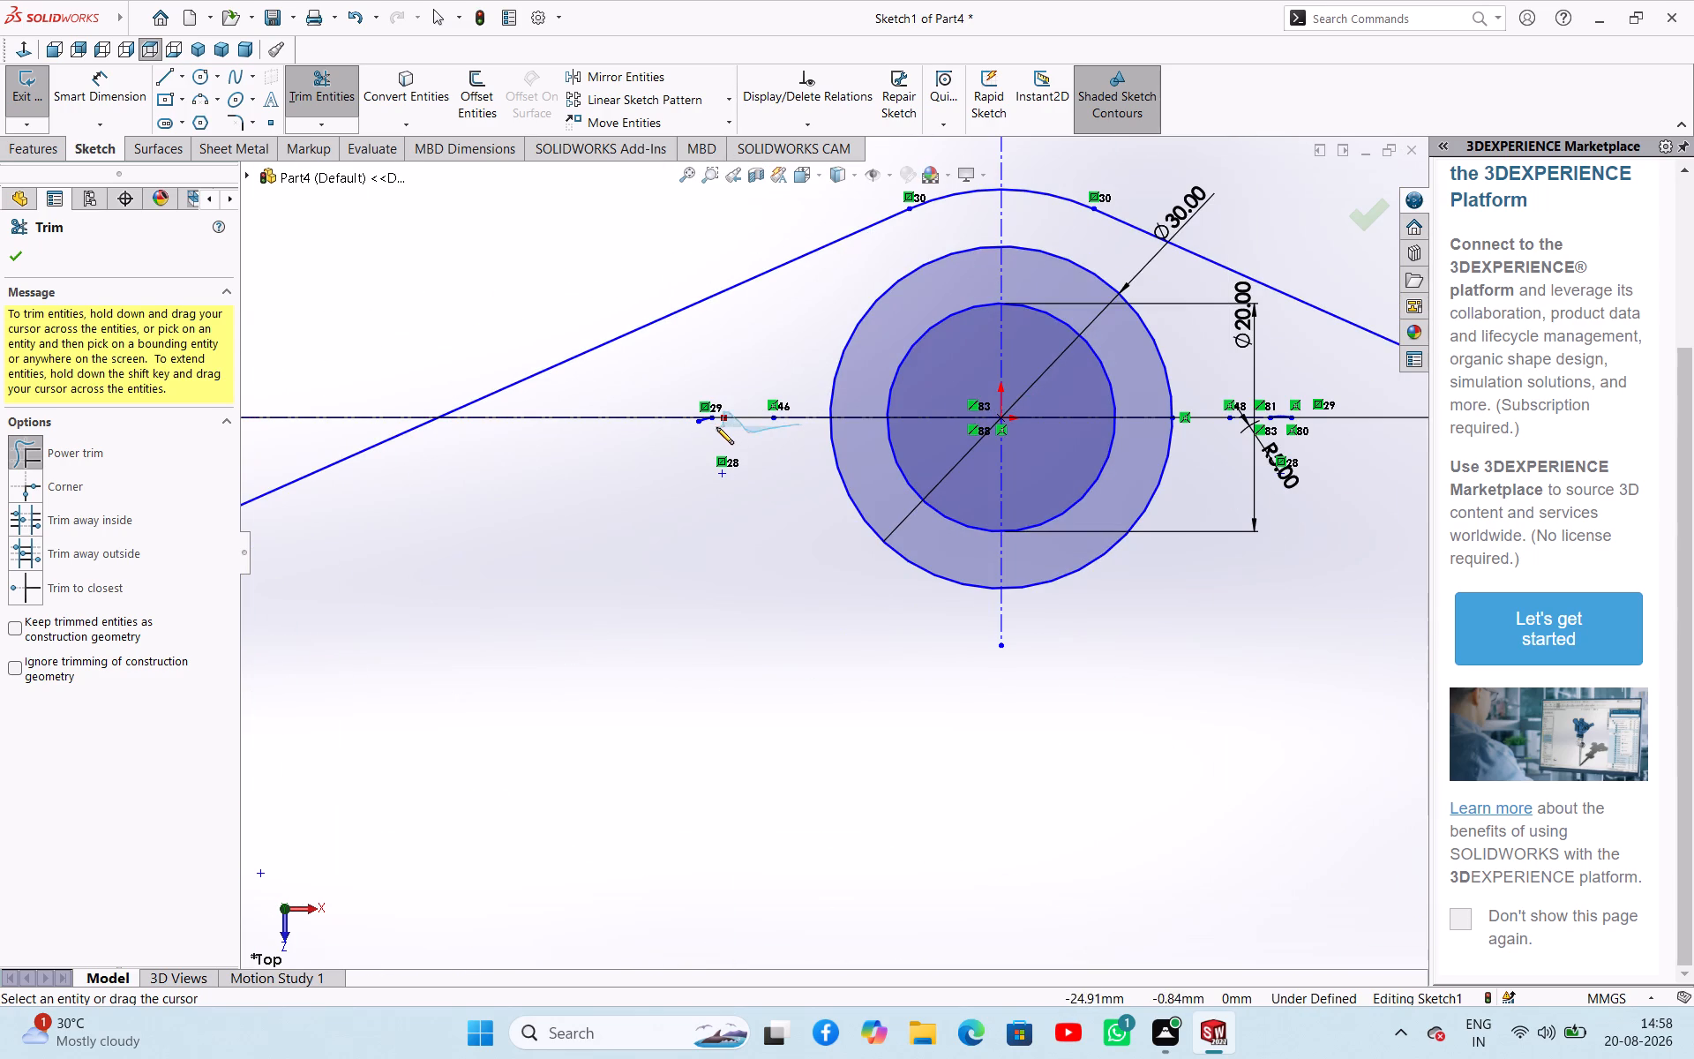
pyautogui.moveTo(716, 427); pyautogui.dragTo(773, 417)
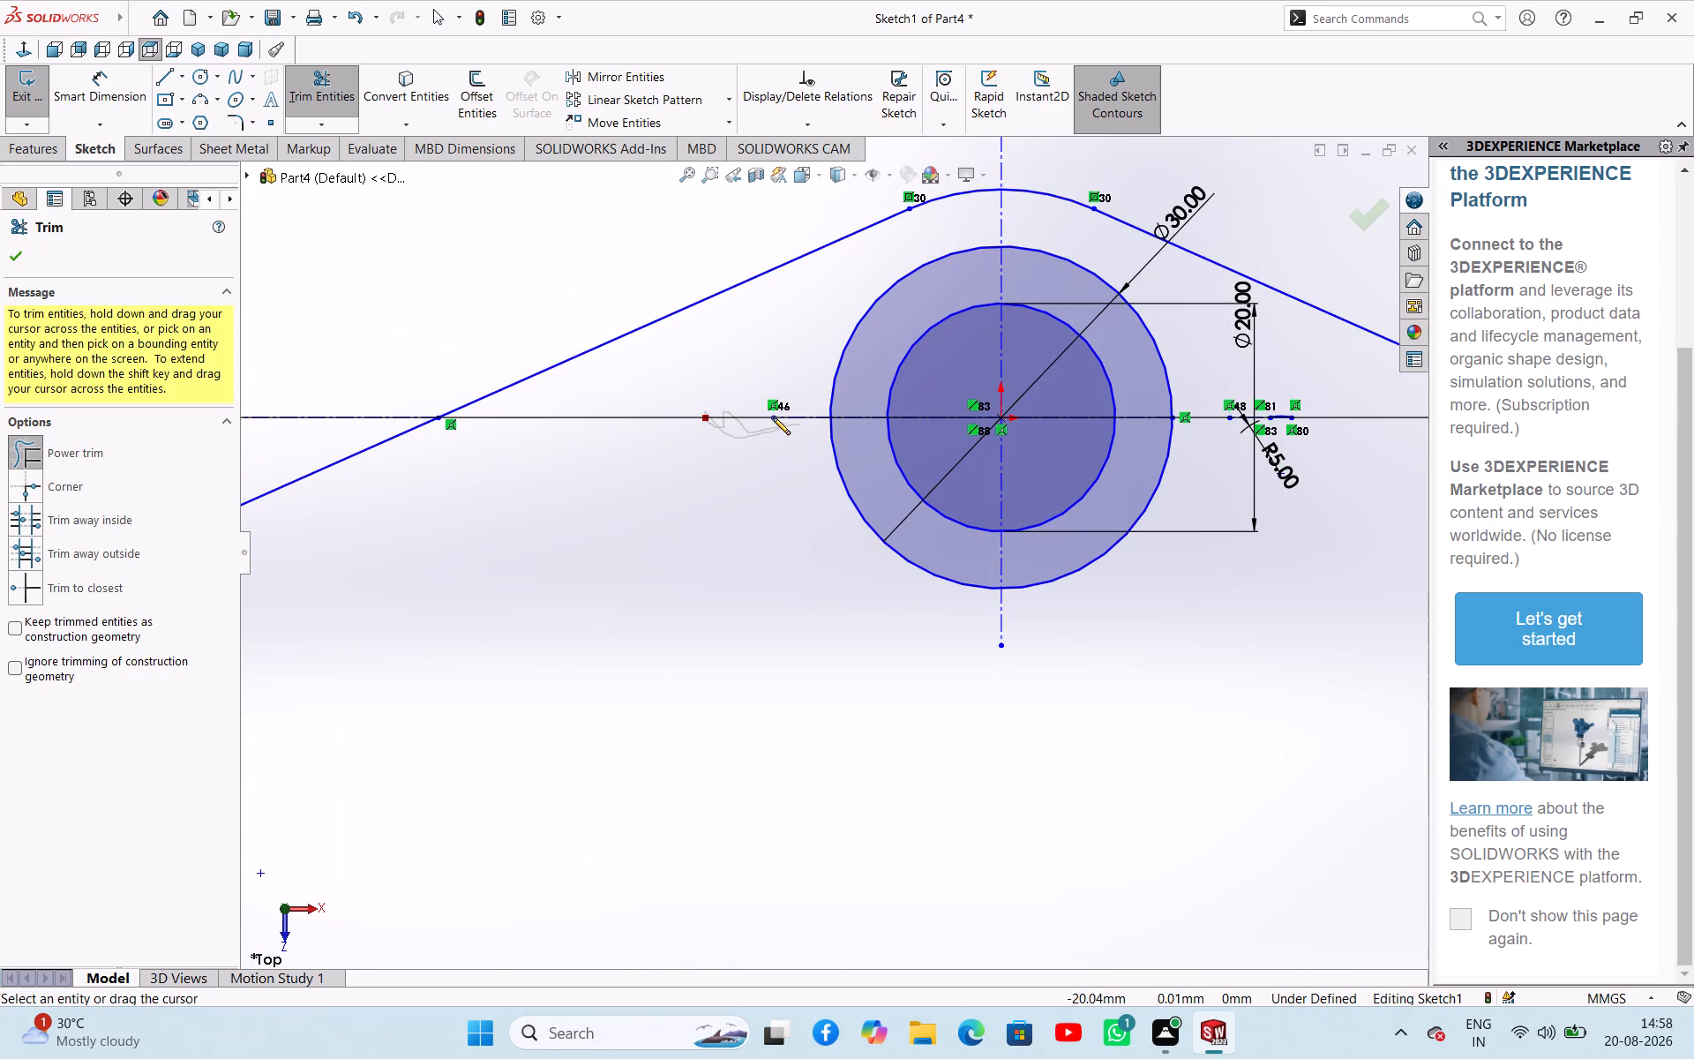
pyautogui.moveTo(773, 417); pyautogui.dragTo(770, 431)
# Trim away the recess's left vertical line and corner arc, plus the vertical line between the outer slope and the left lower boss.
pyautogui.scroll(6, 676, 545)
pyautogui.moveTo(595, 667); pyautogui.dragTo(574, 690)
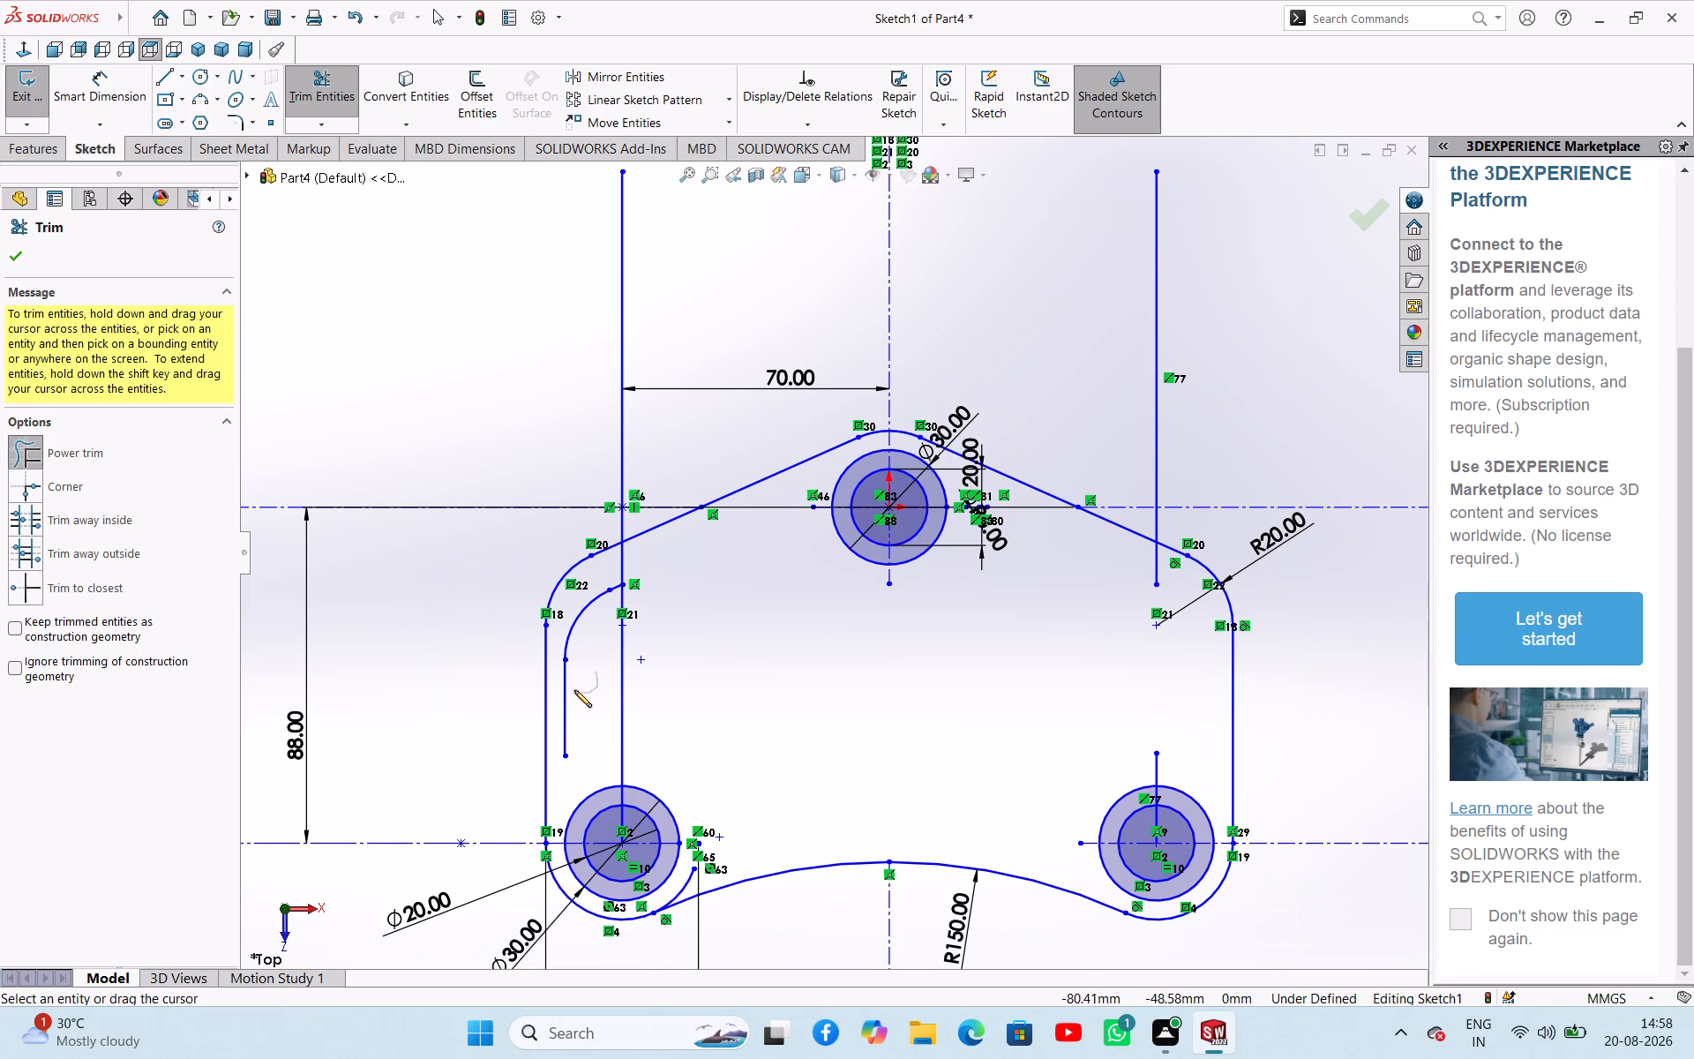
pyautogui.moveTo(574, 690); pyautogui.dragTo(614, 589)
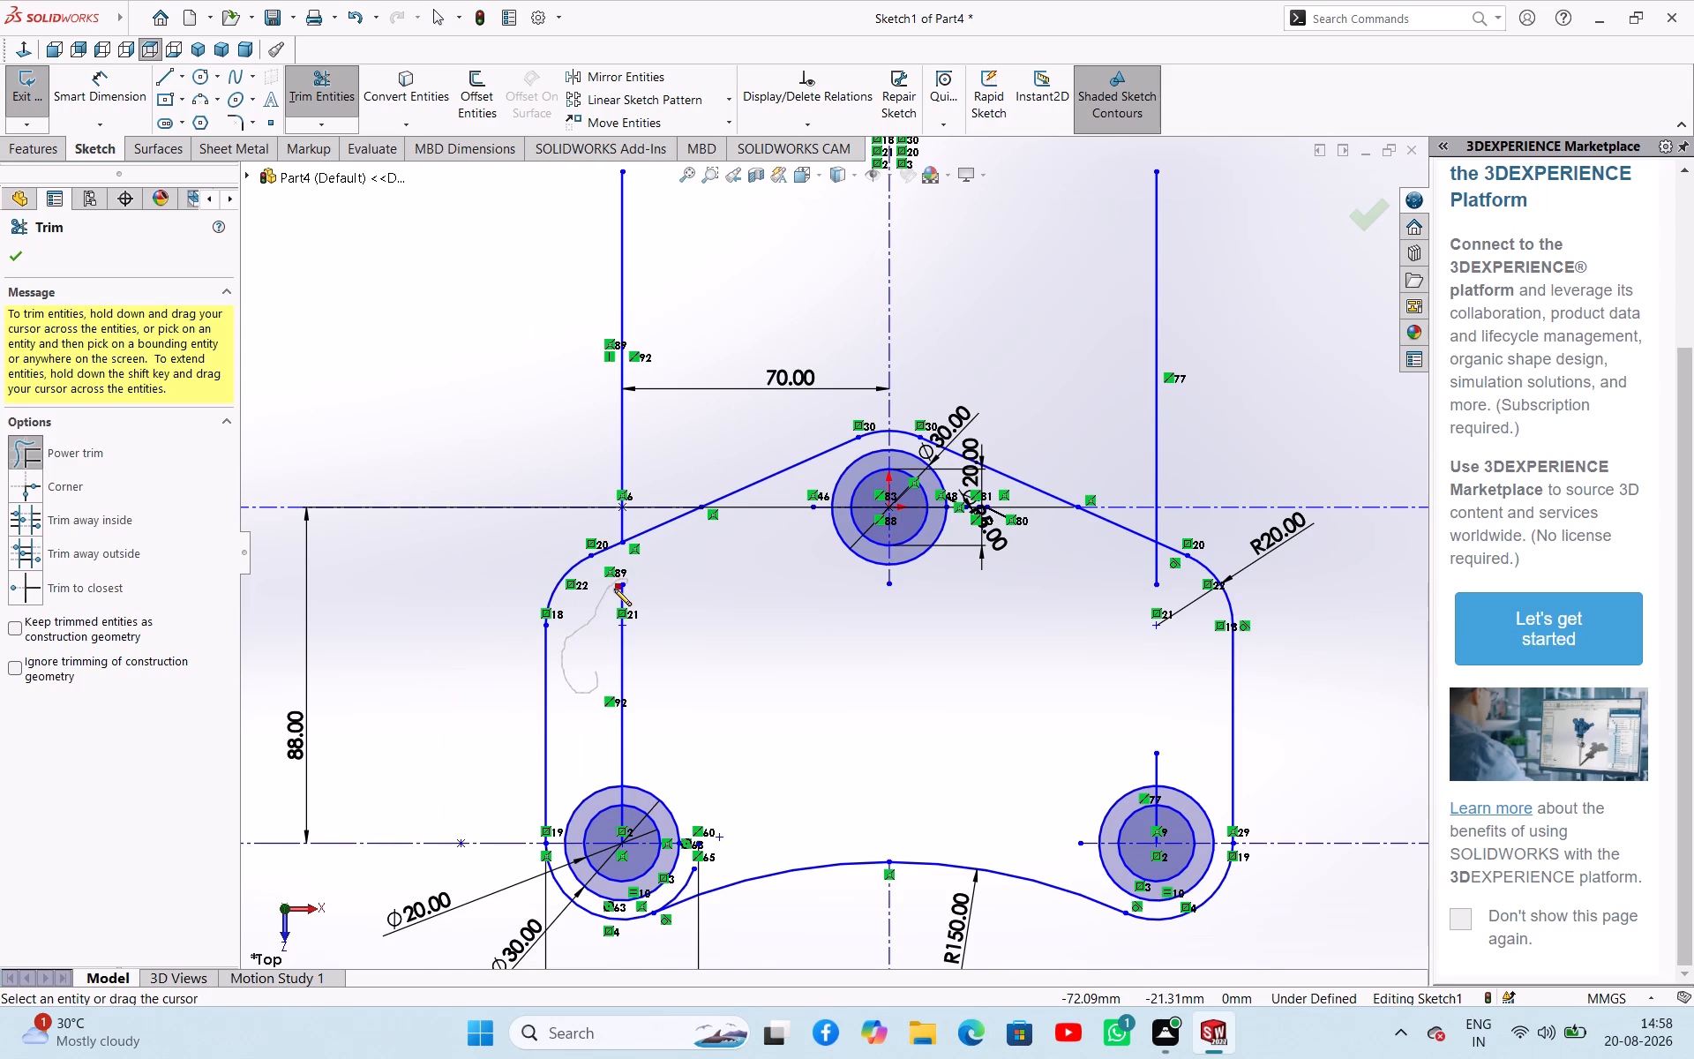
pyautogui.moveTo(614, 589); pyautogui.dragTo(624, 589)
pyautogui.click(785, 660)
# Delete the short vertical line left above the center of the left lower boss.
pyautogui.scroll(3, 791, 659)
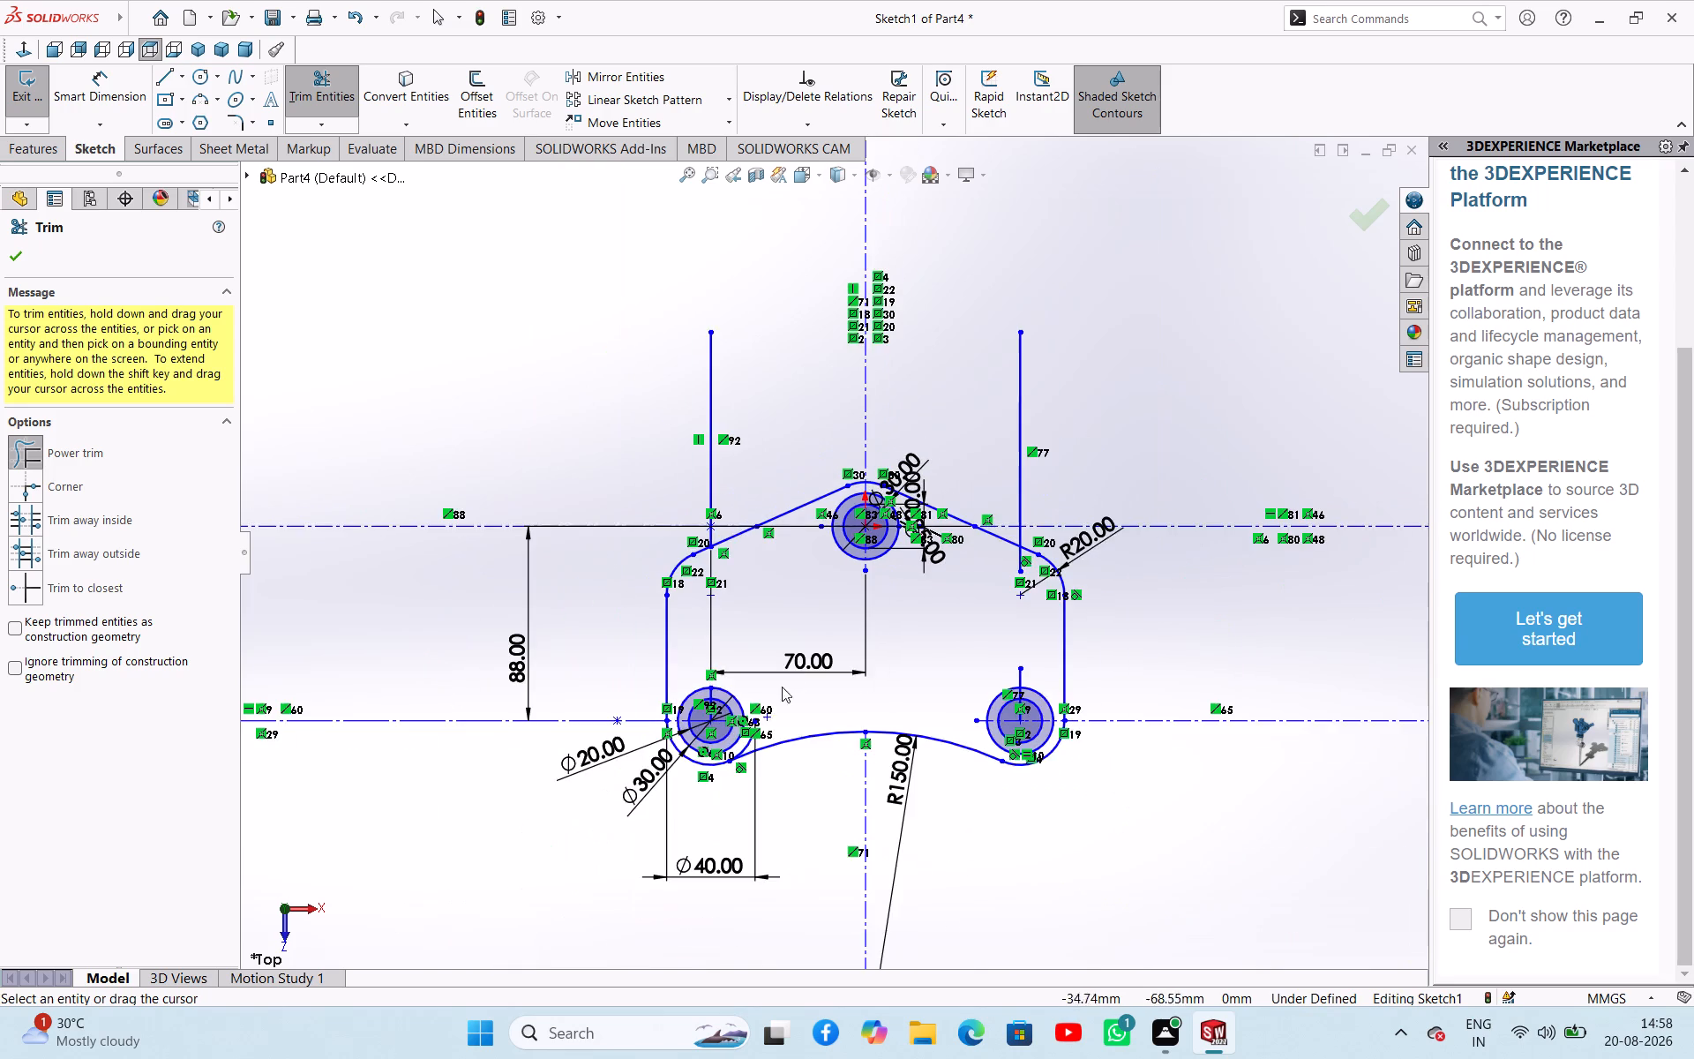
pyautogui.scroll(-6, 676, 725)
pyautogui.press('Escape')
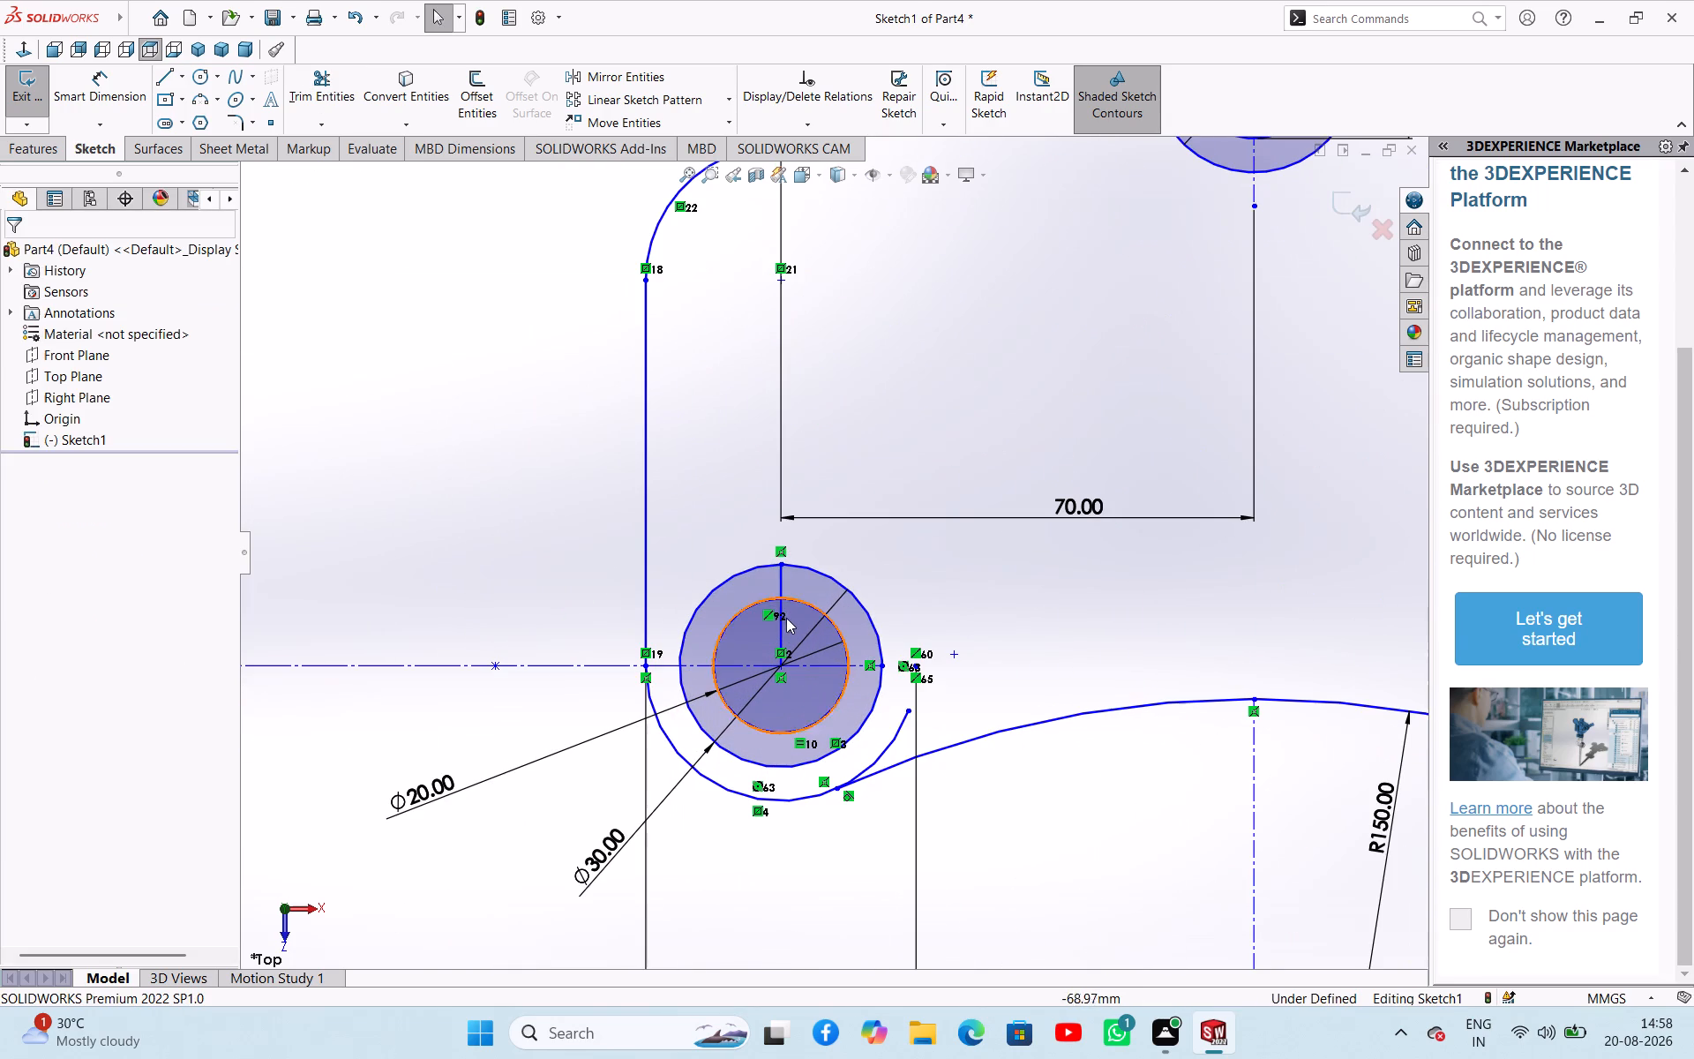
pyautogui.click(777, 622)
pyautogui.press('Delete')
# Delete the short vertical line running up from the center of the right lower boss.
pyautogui.scroll(4, 943, 603)
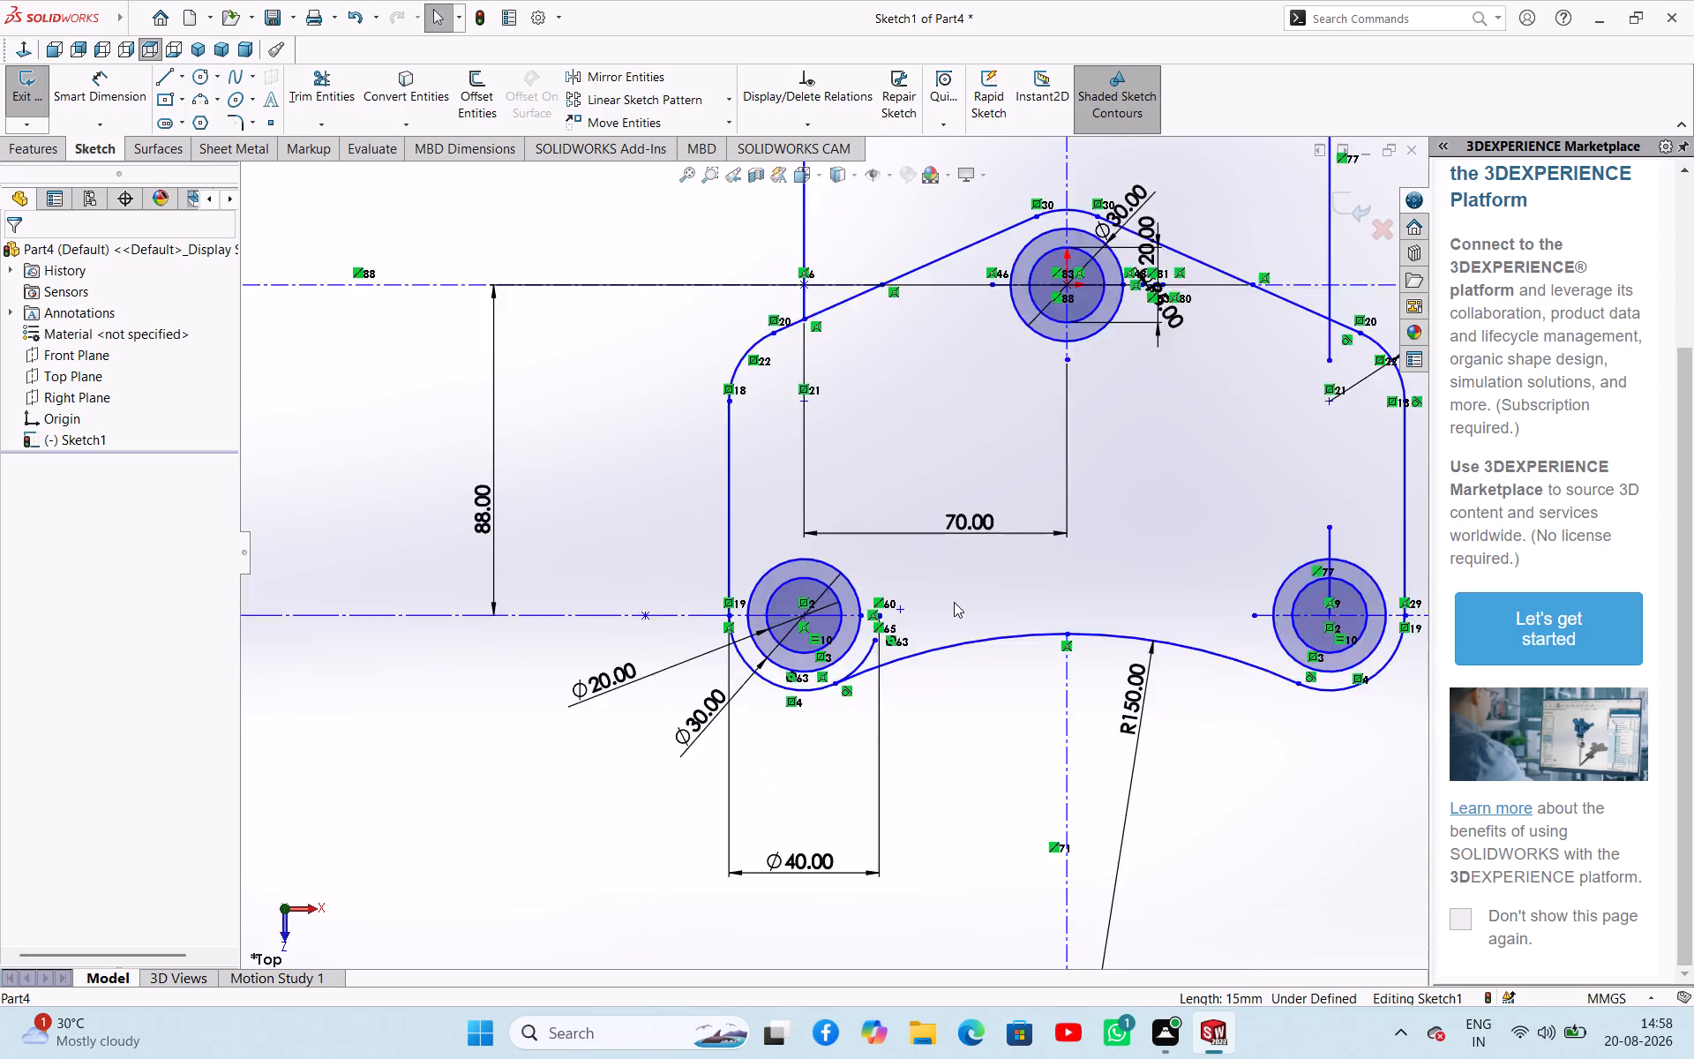
pyautogui.scroll(2, 954, 602)
pyautogui.scroll(-2, 1097, 588)
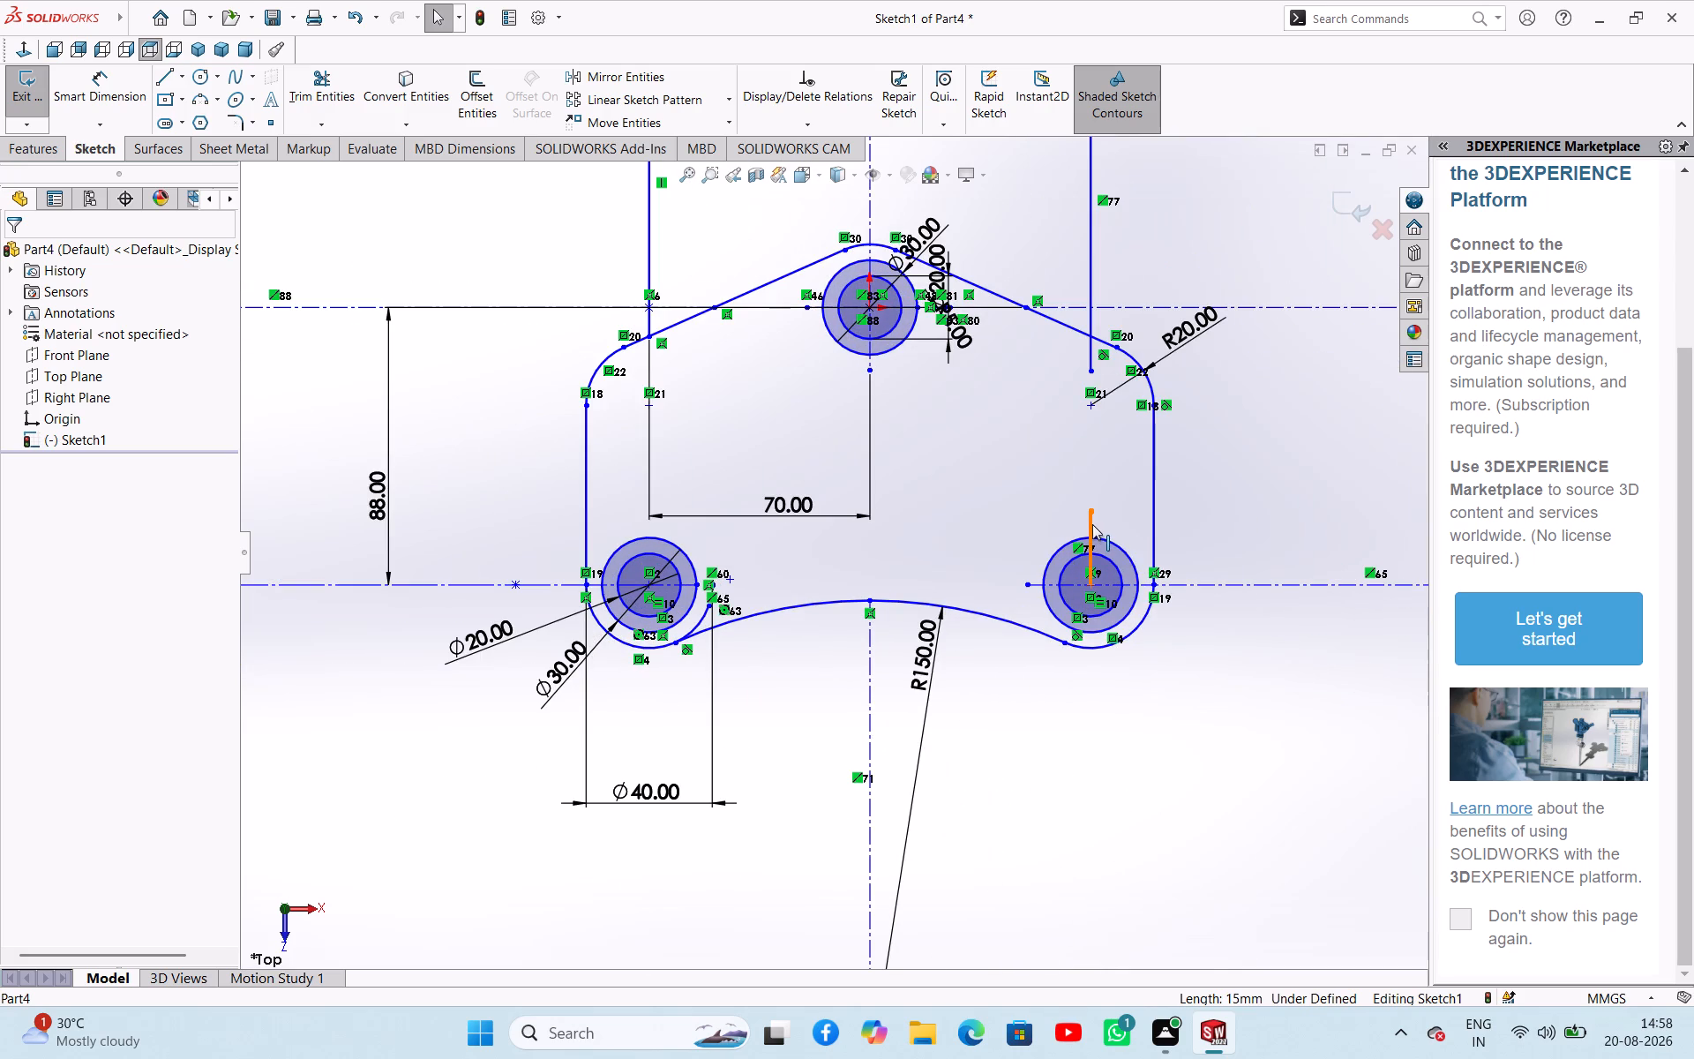
pyautogui.click(1092, 524)
pyautogui.press('Delete')
# Trim the leftover inner piece of the left lower boss's 40 mm circle above the R150 bottom arc.
pyautogui.scroll(1, 1057, 755)
pyautogui.scroll(-3, 846, 602)
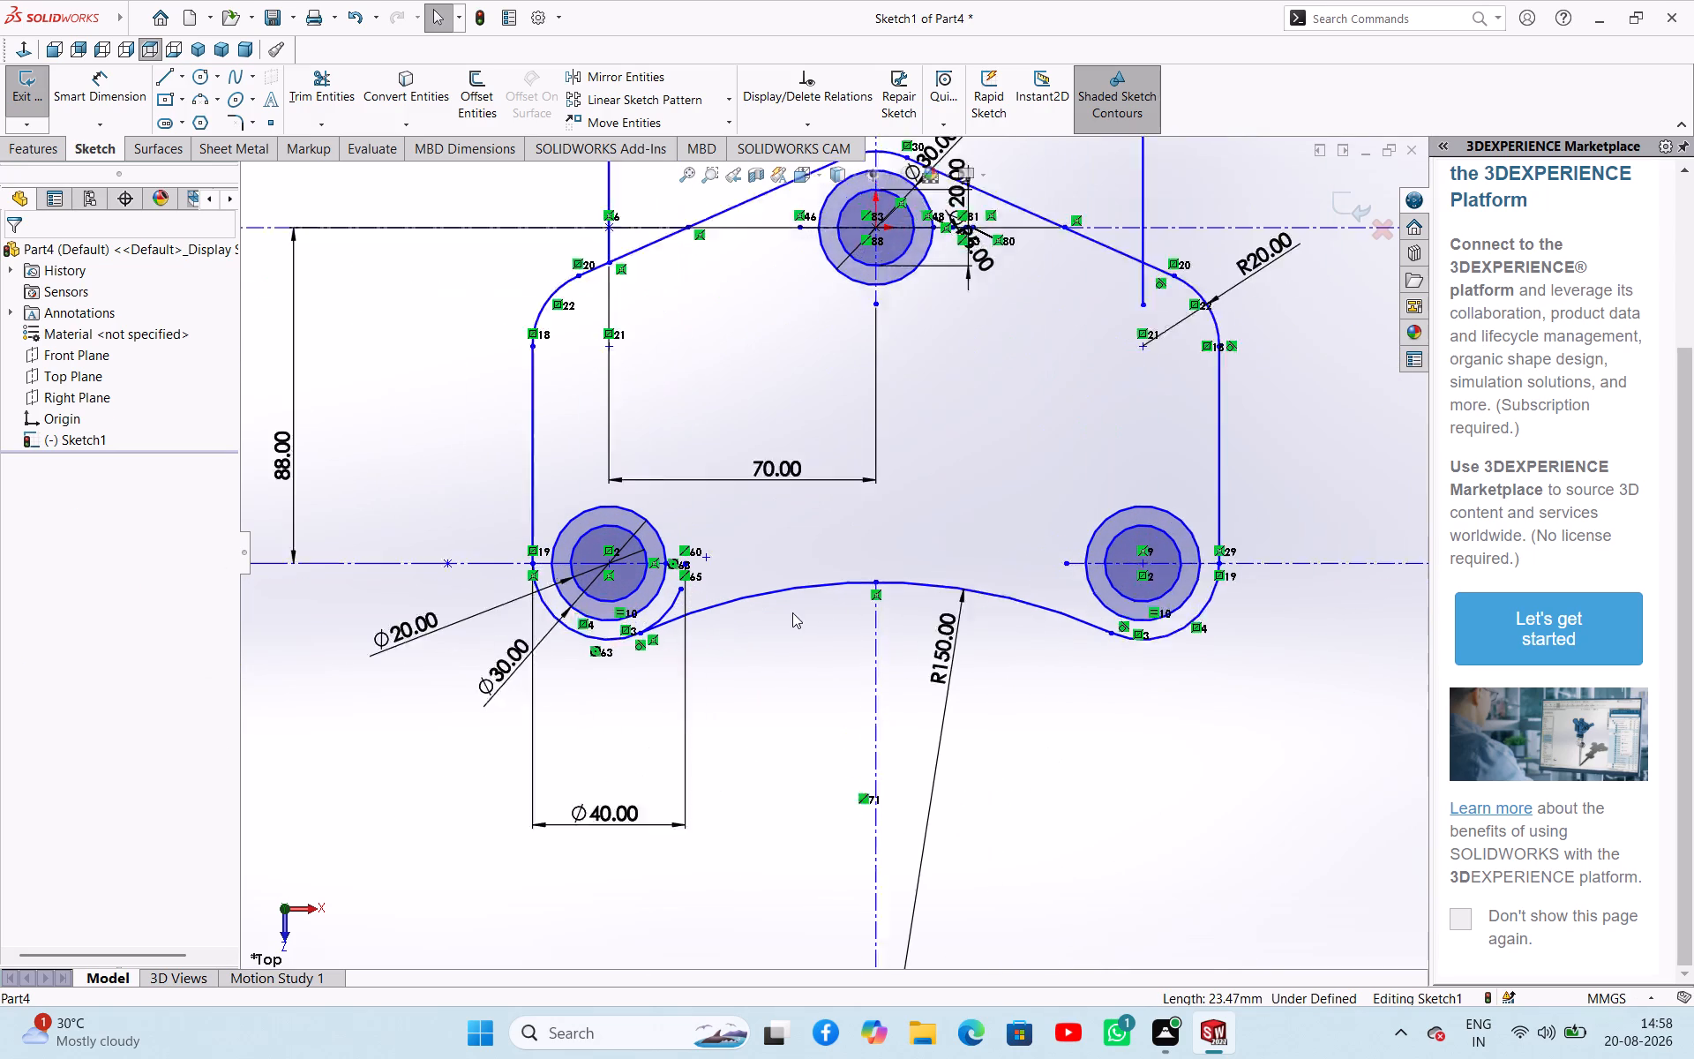
pyautogui.click(330, 101)
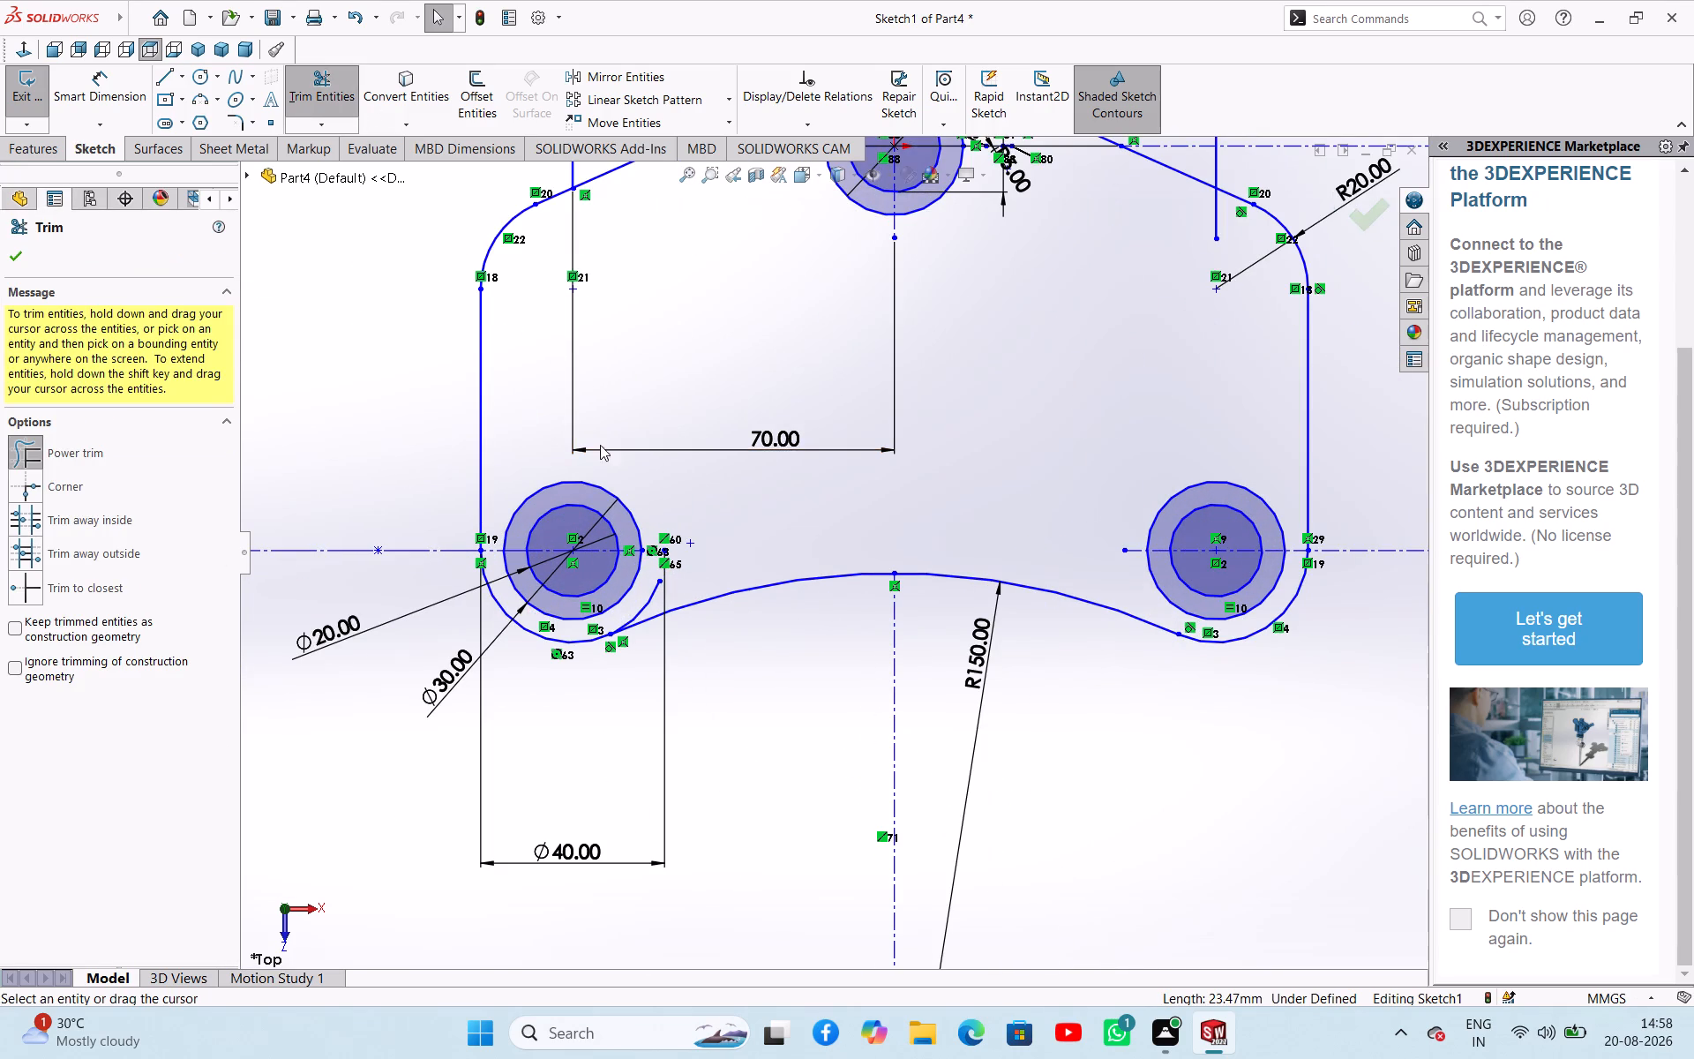
pyautogui.scroll(-3, 657, 525)
pyautogui.moveTo(690, 658); pyautogui.dragTo(662, 655)
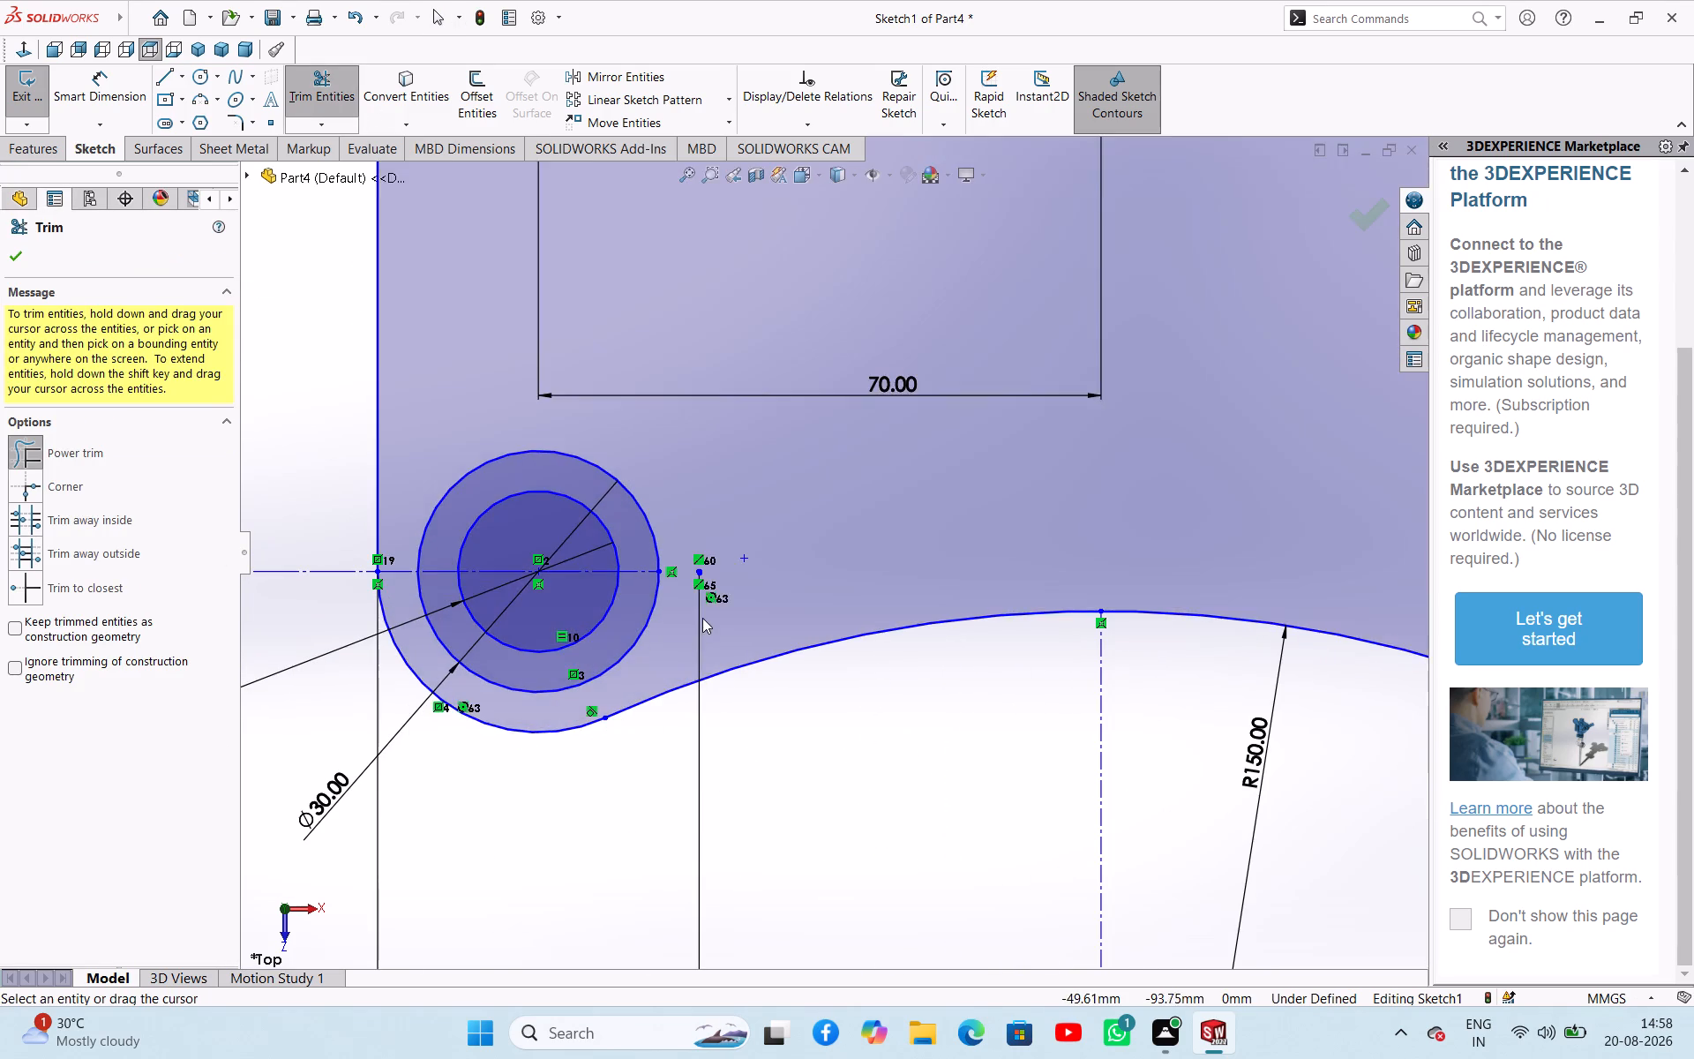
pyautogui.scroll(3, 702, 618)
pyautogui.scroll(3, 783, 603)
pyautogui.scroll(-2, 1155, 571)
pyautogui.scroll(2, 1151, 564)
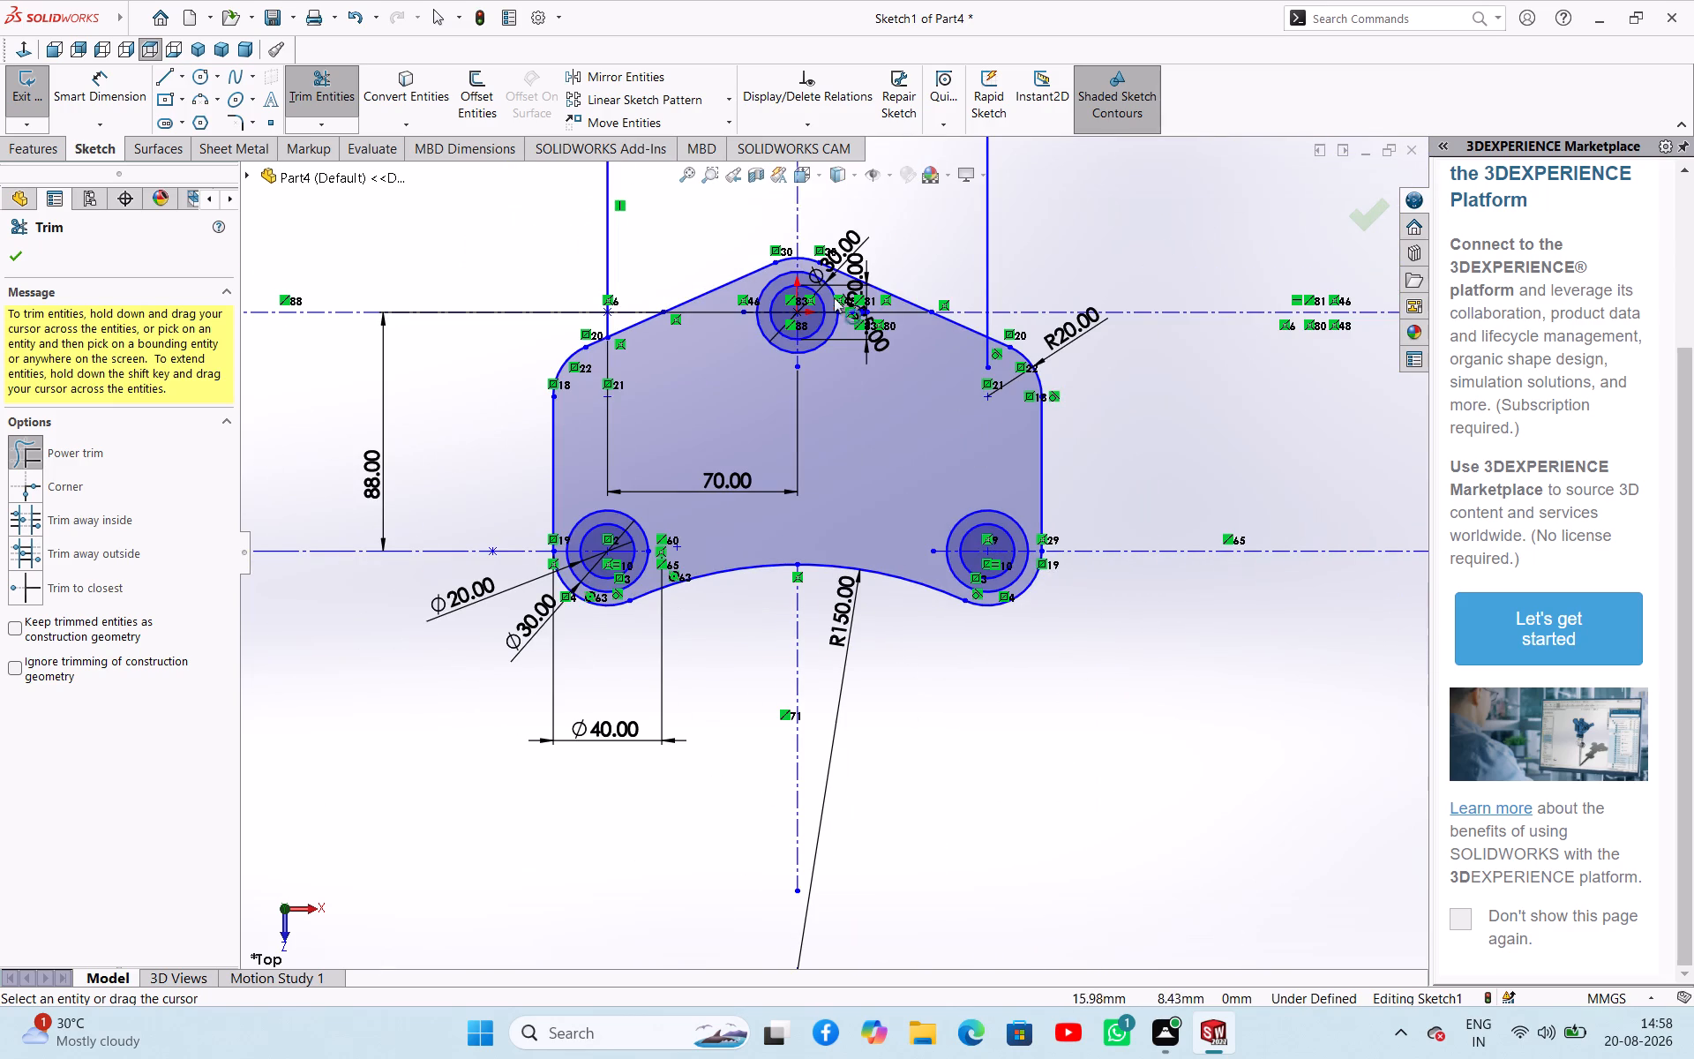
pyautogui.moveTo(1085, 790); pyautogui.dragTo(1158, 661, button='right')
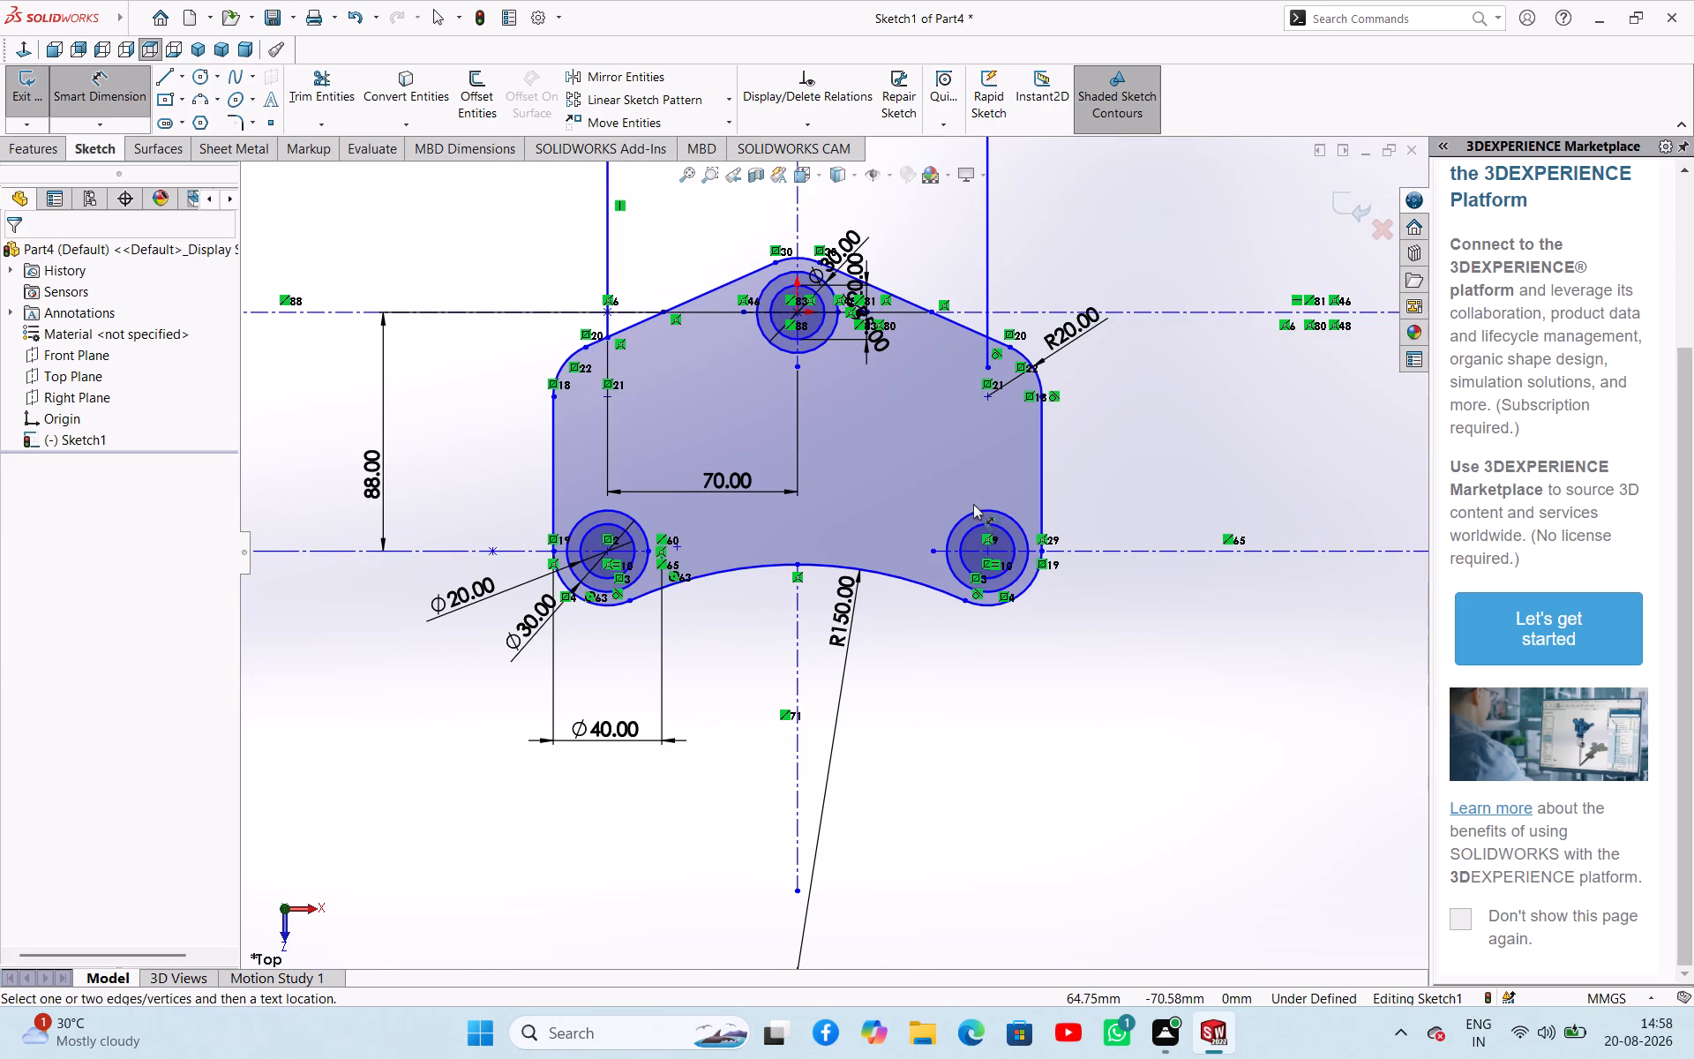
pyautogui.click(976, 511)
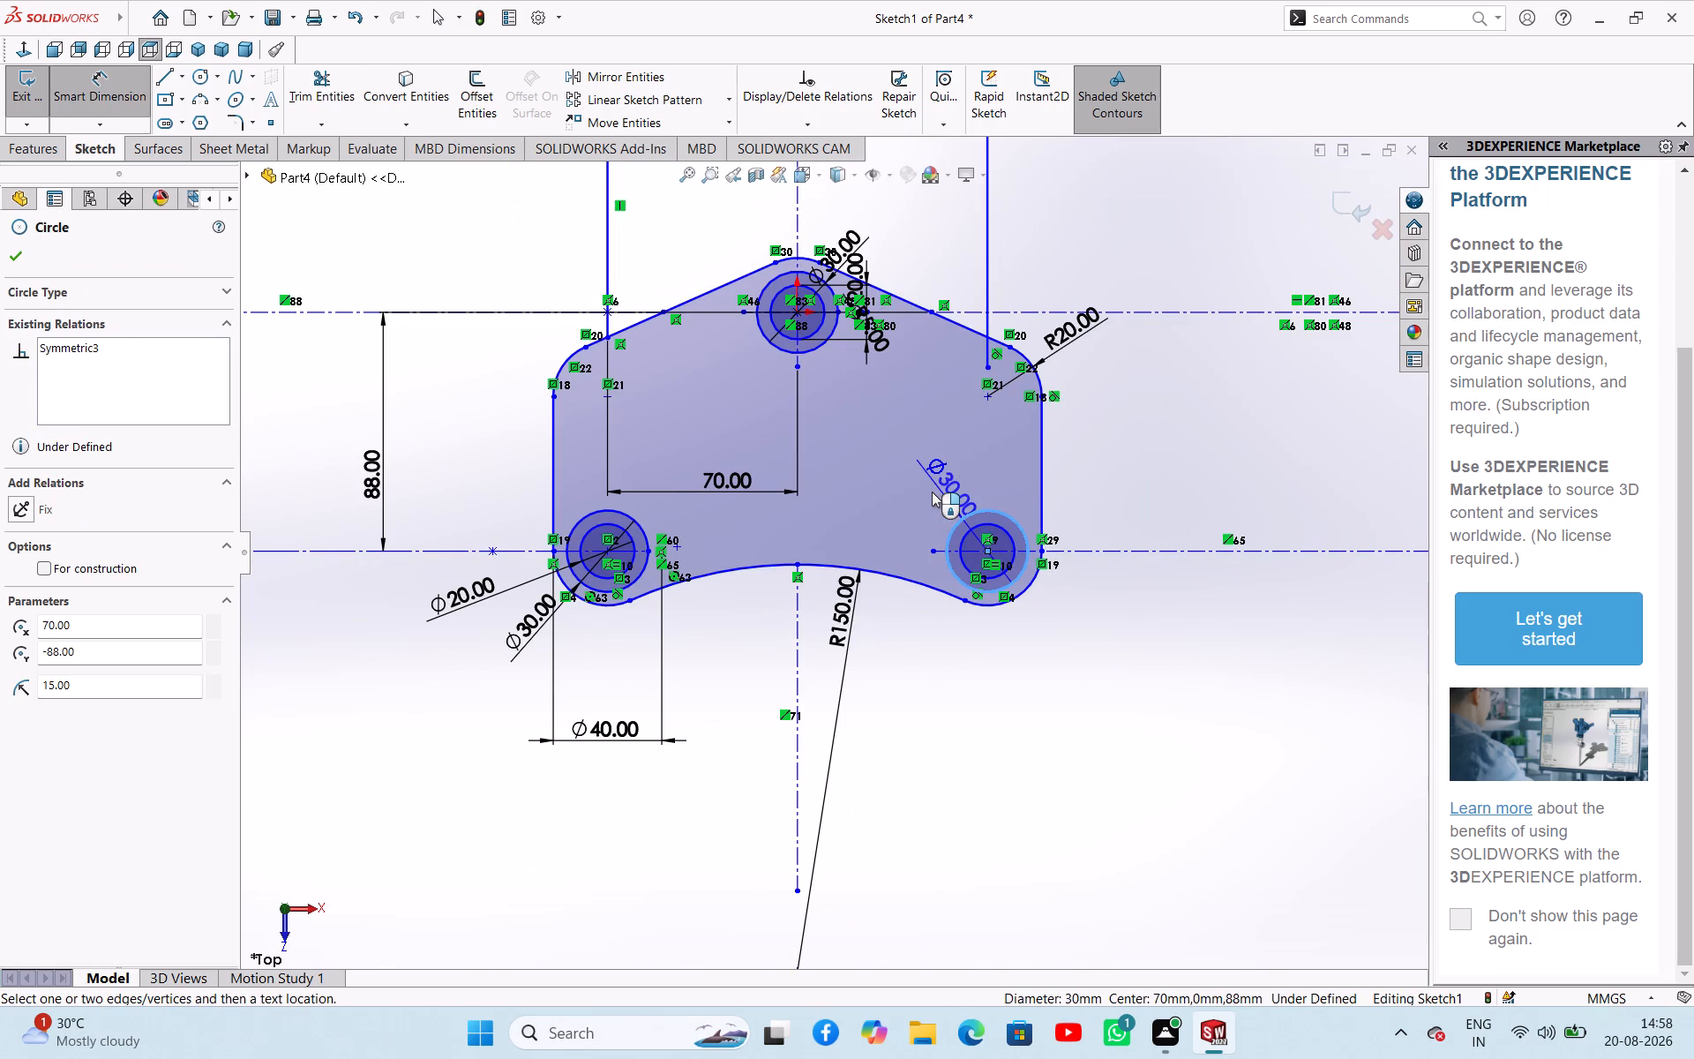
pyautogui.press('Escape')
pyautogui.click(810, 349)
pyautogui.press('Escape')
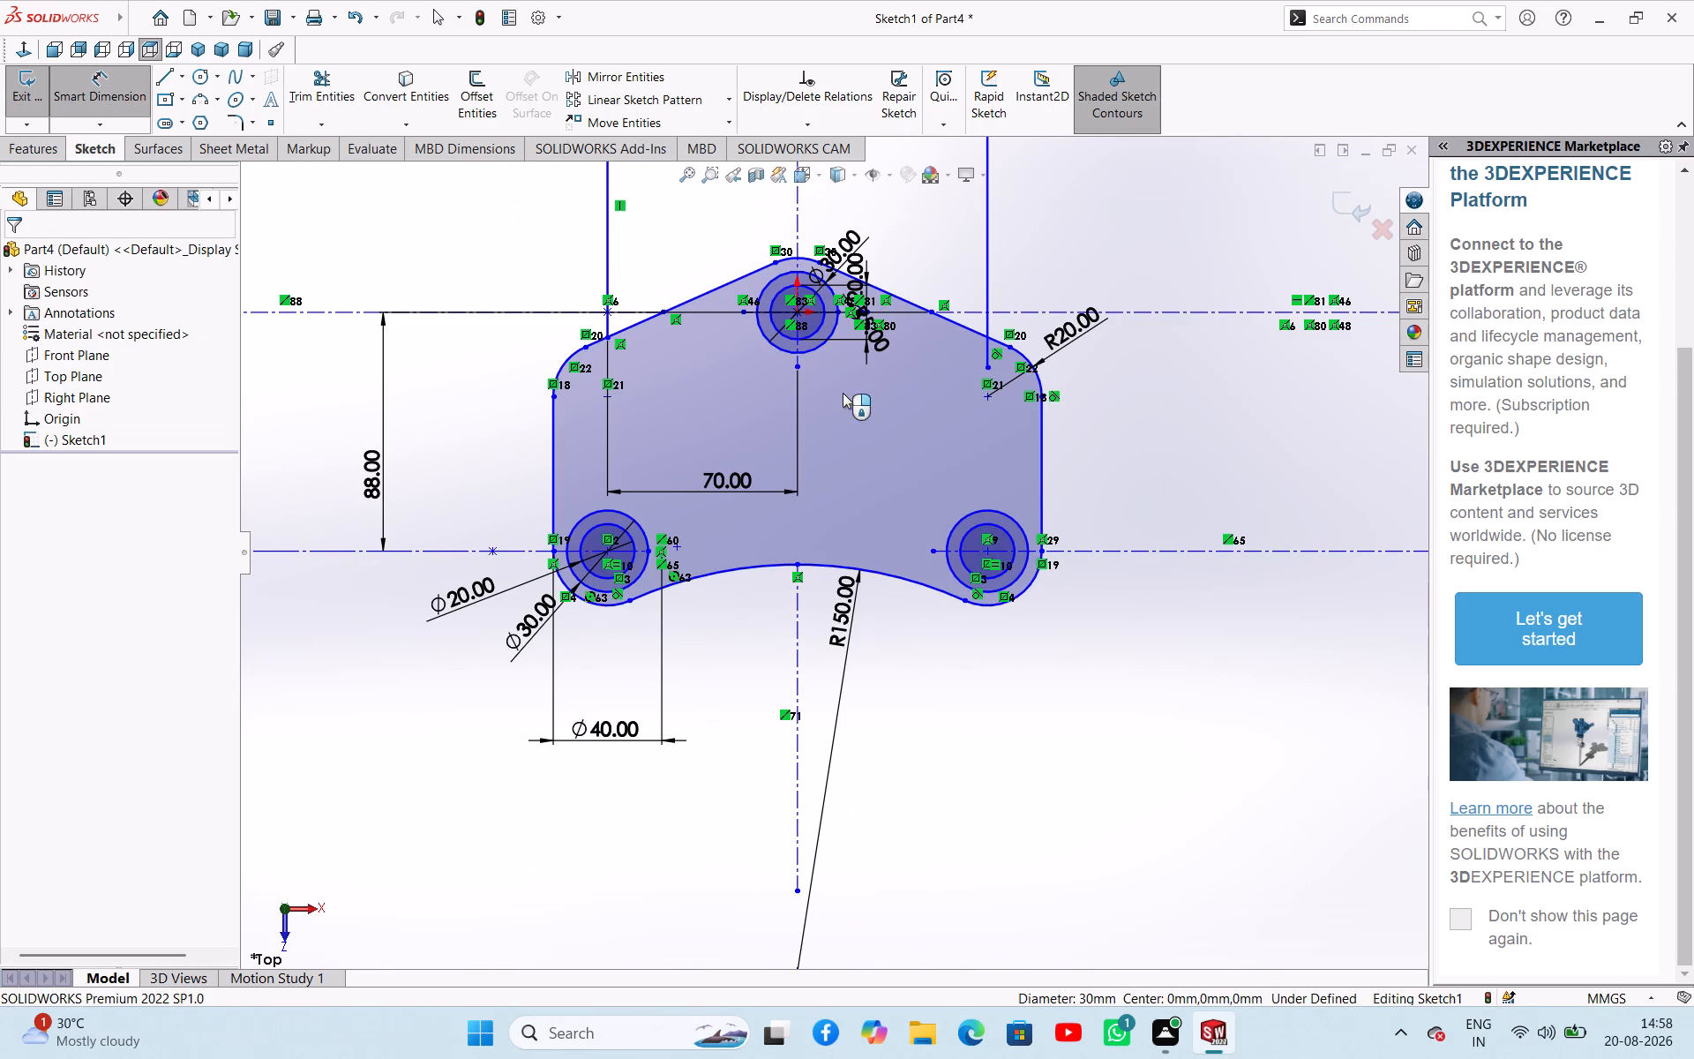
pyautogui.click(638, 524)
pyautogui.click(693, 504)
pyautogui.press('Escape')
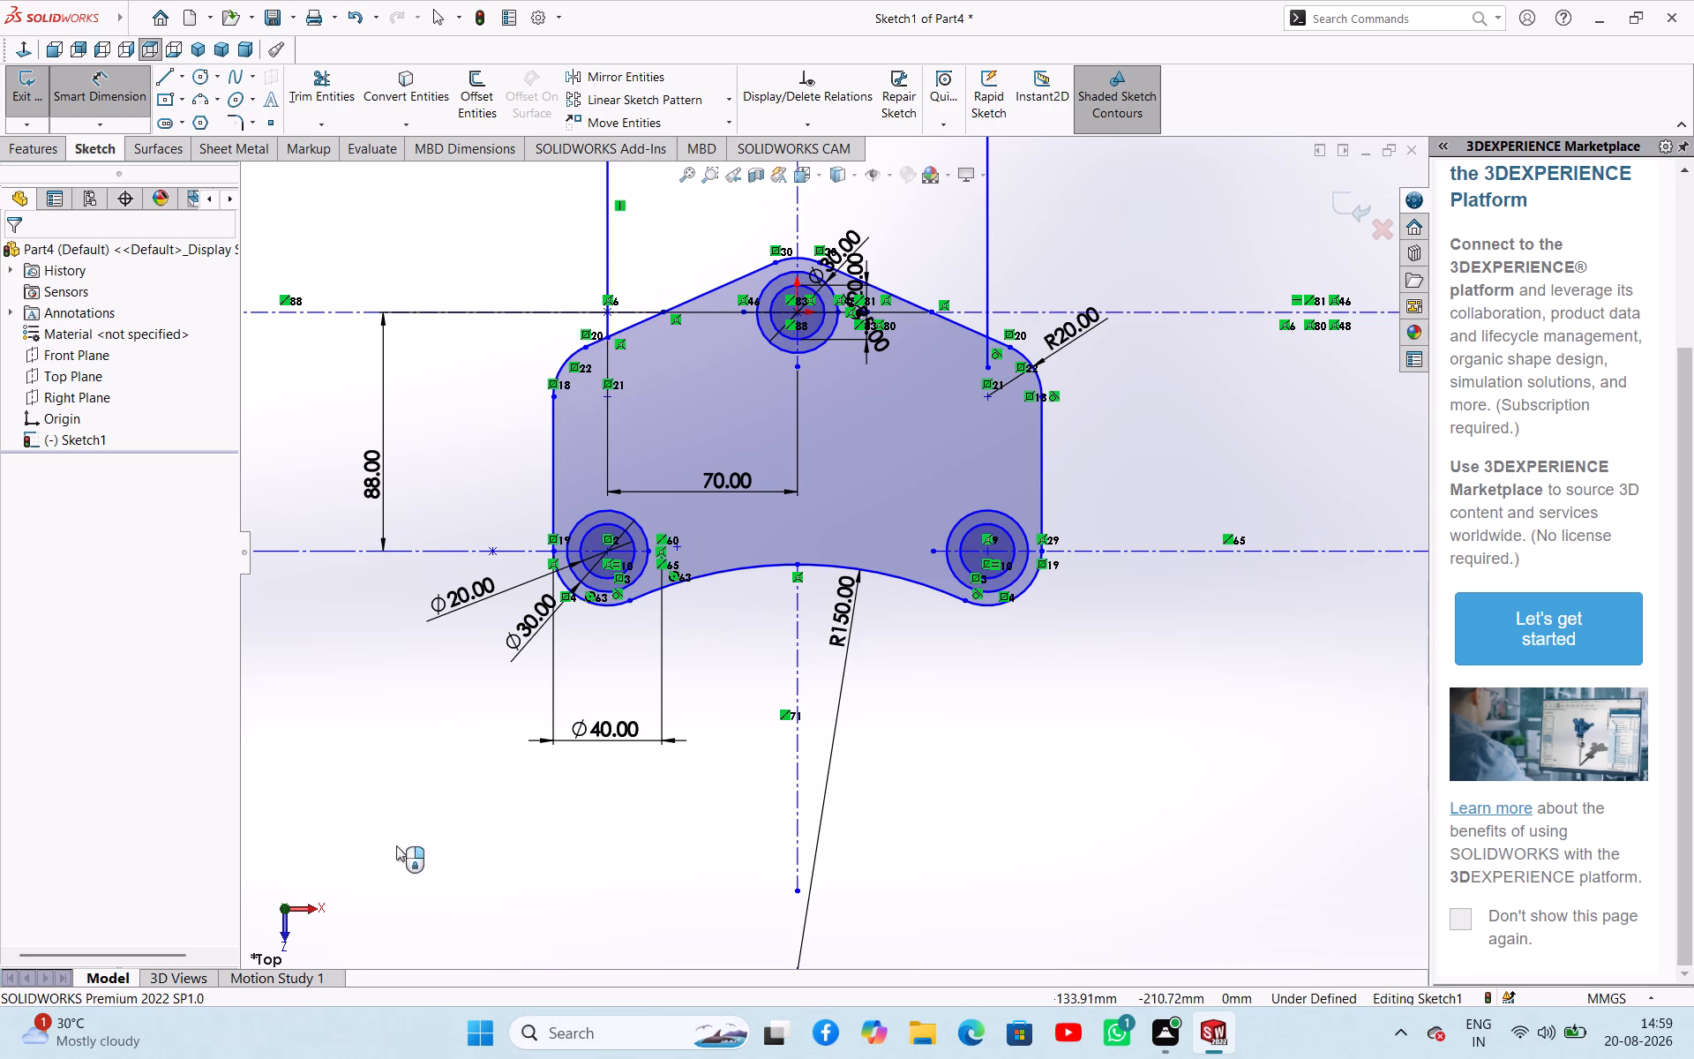
# Sketch a vertical line just inside the plate's left edge, extending beyond the profile above and below.
pyautogui.click(168, 73)
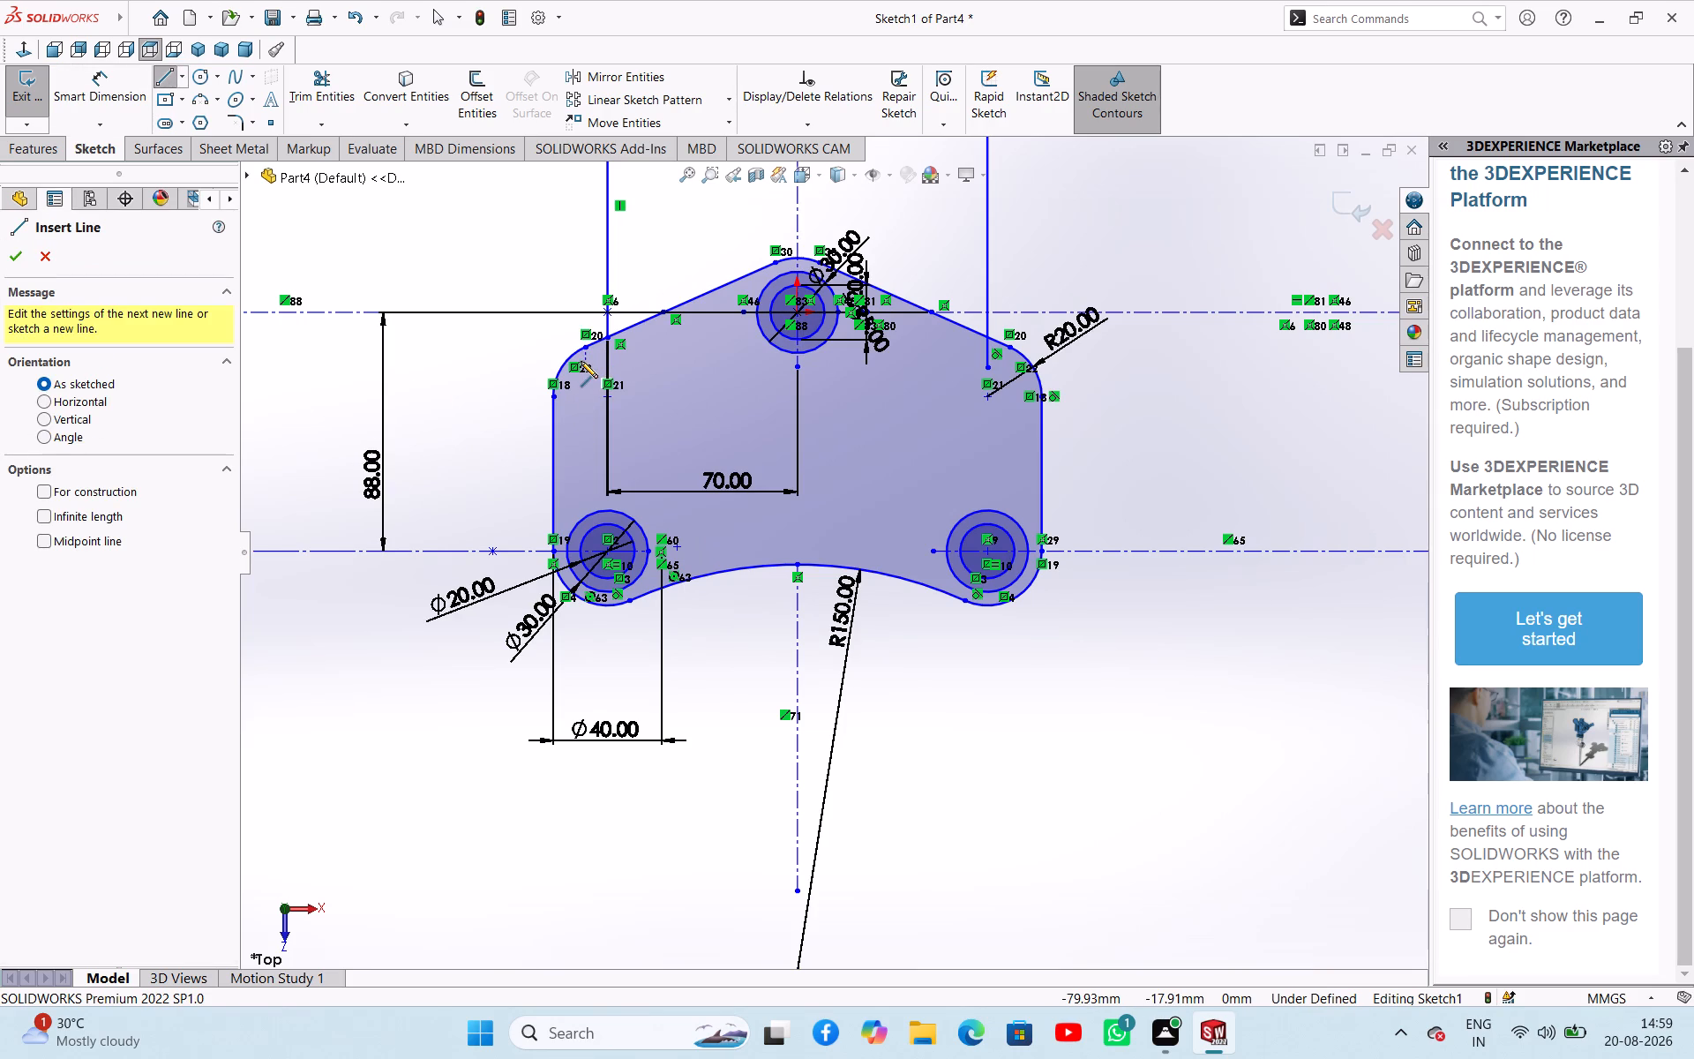
pyautogui.click(575, 283)
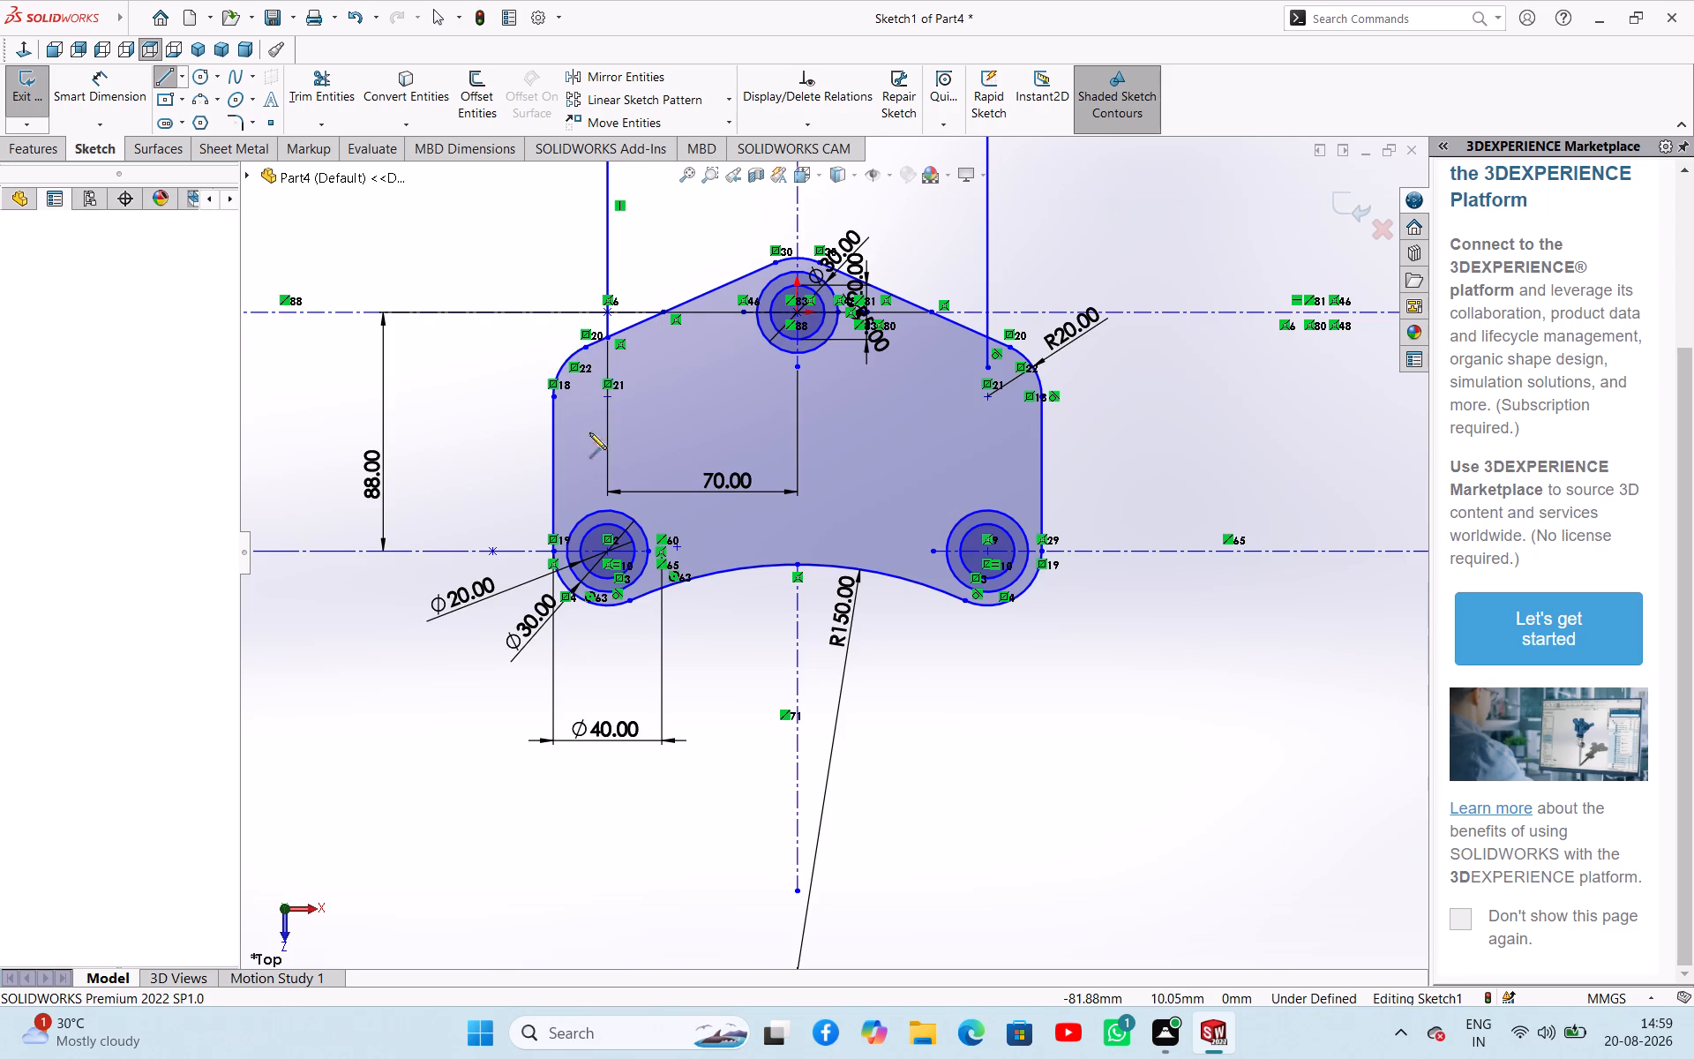
pyautogui.click(576, 674)
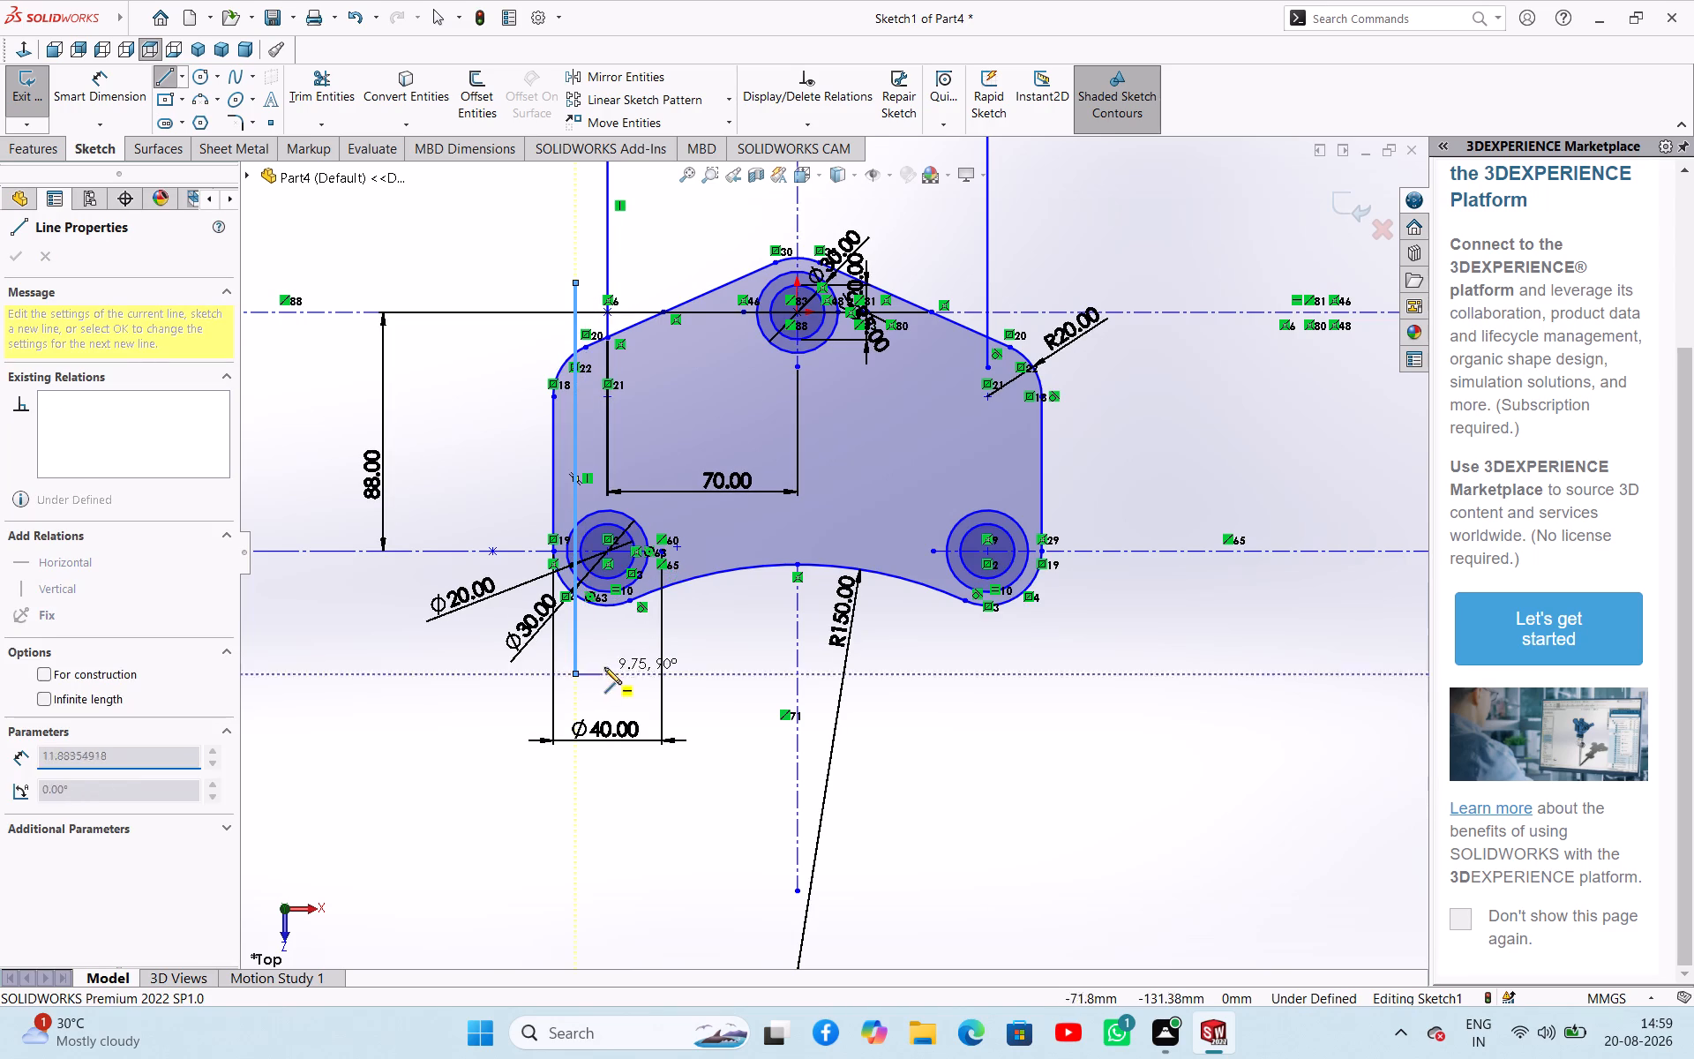
pyautogui.rightClick(608, 665)
pyautogui.click(618, 681)
# Sketch a sloped line just inside the plate's left sloped edge, from the upper-left corner arc to beyond the top boss.
pyautogui.moveTo(368, 695); pyautogui.dragTo(374, 623, button='right')
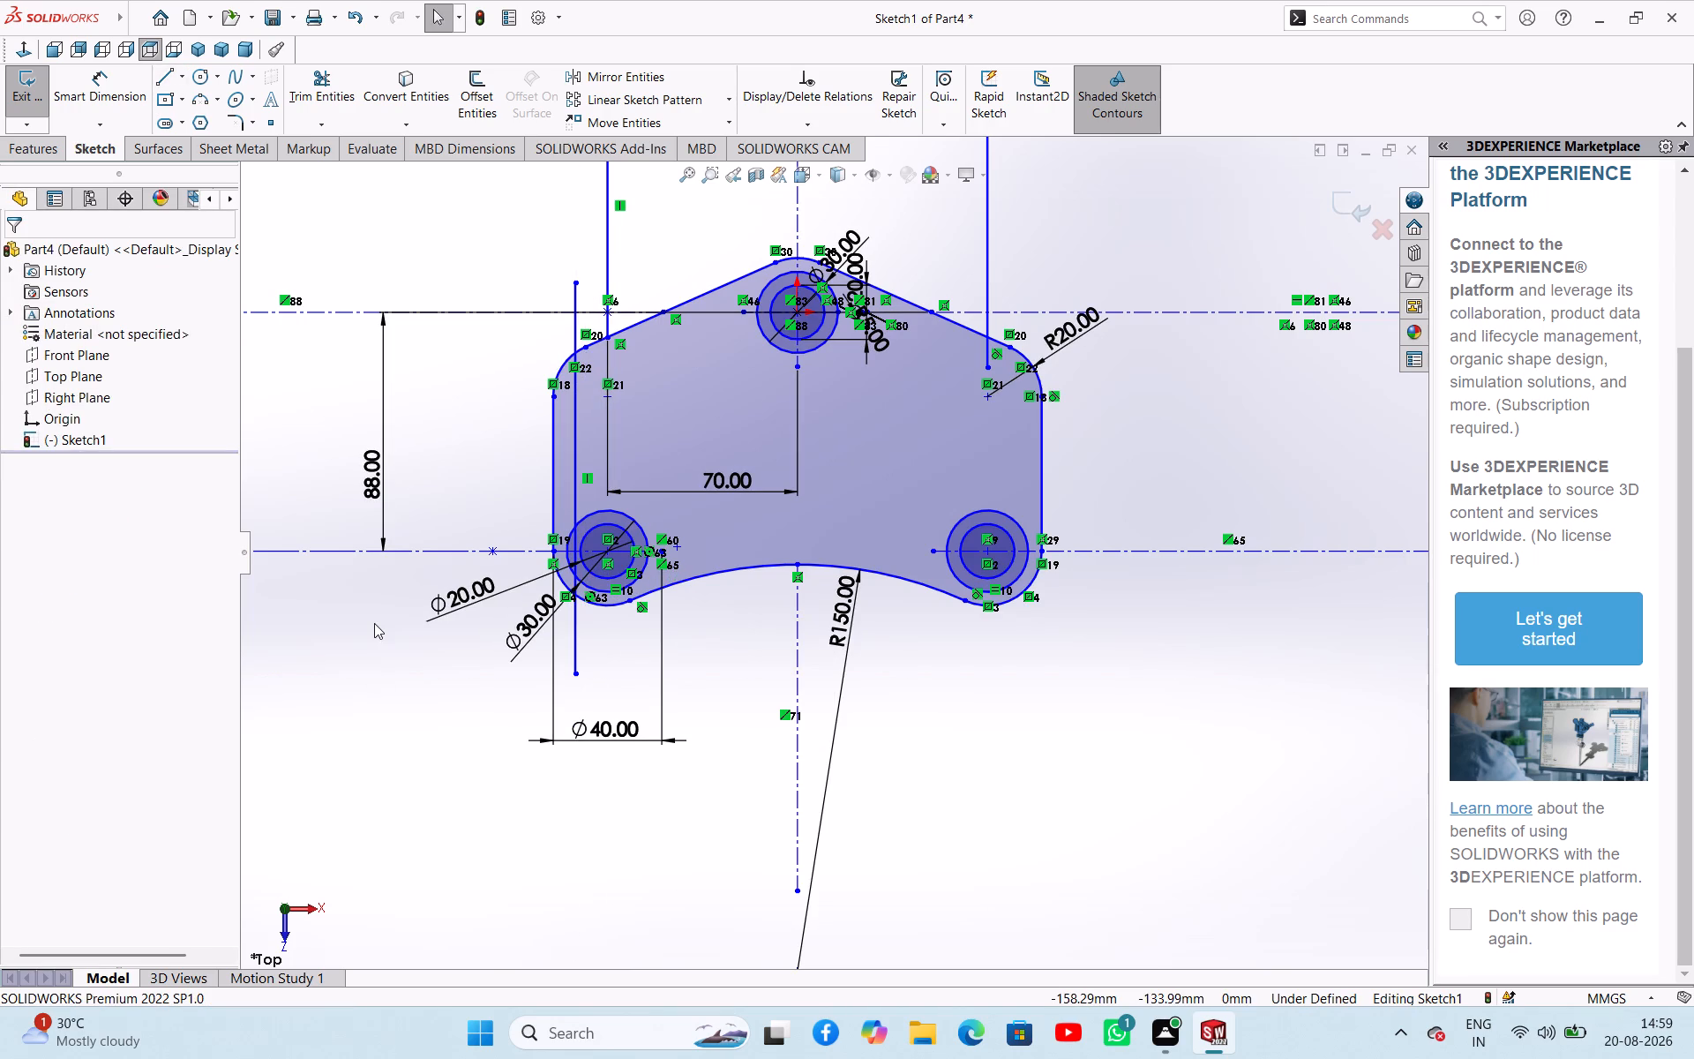
pyautogui.moveTo(374, 623); pyautogui.dragTo(276, 673, button='right')
pyautogui.scroll(-3, 564, 379)
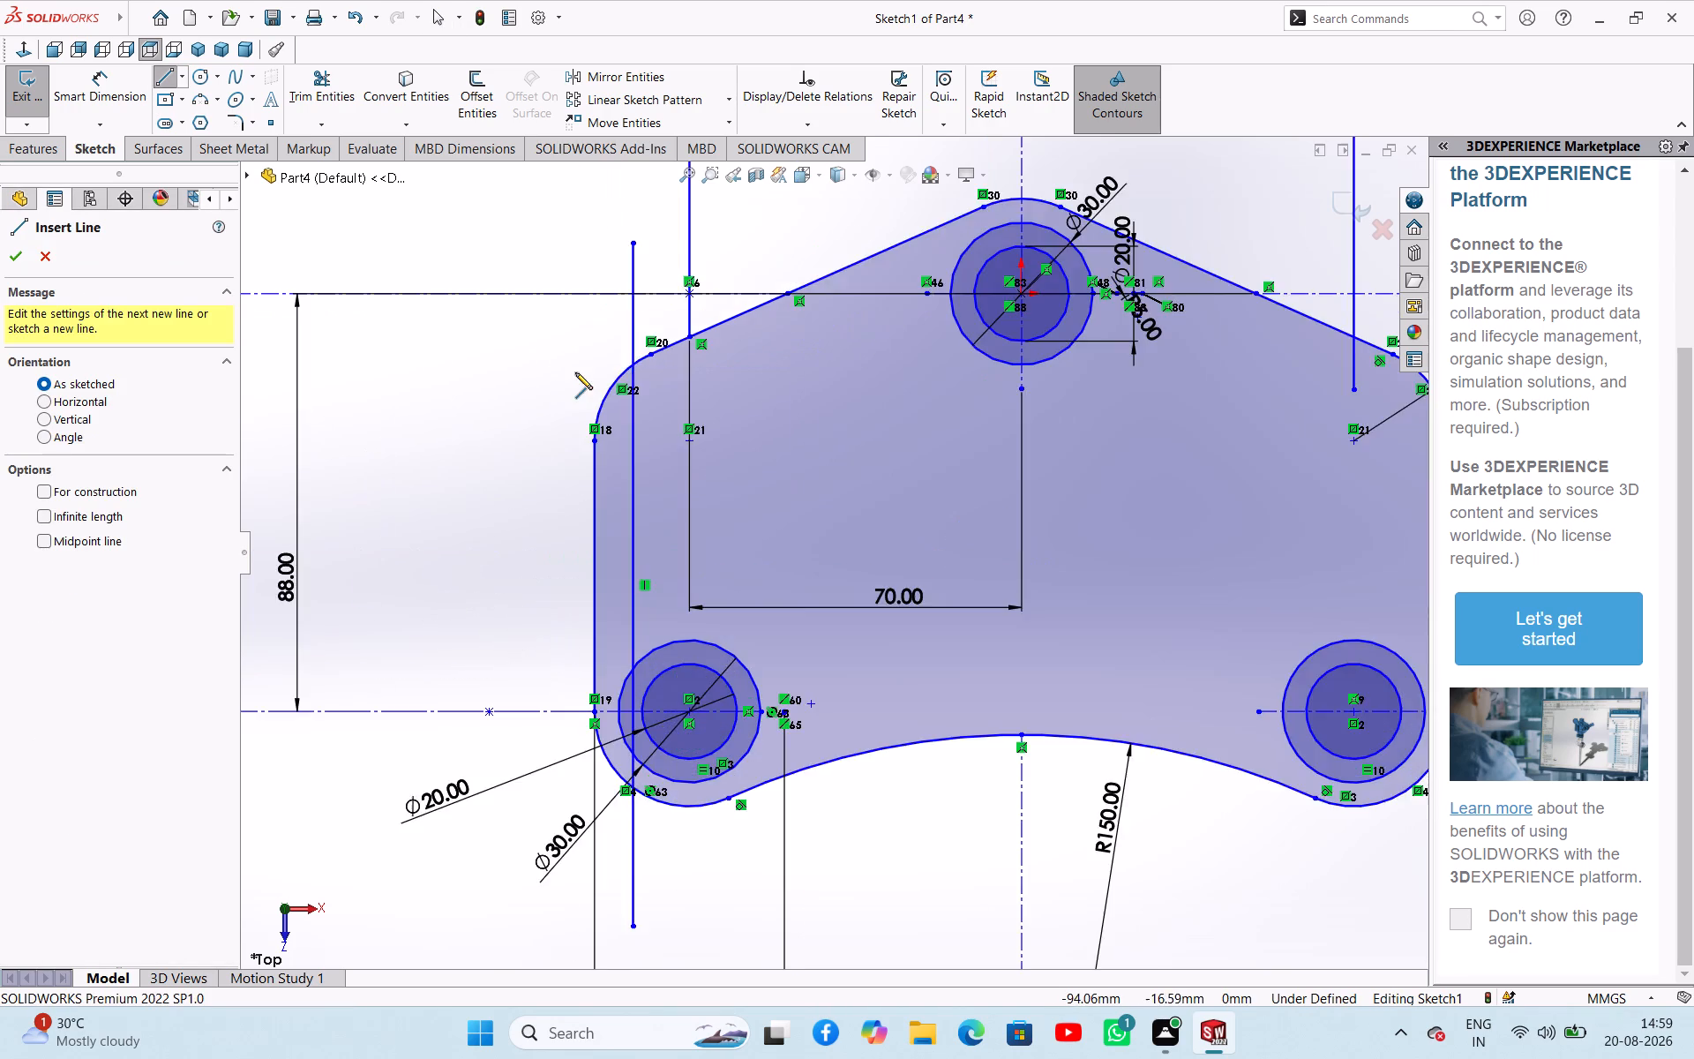
pyautogui.scroll(-3, 575, 372)
pyautogui.click(688, 439)
pyautogui.scroll(1, 957, 338)
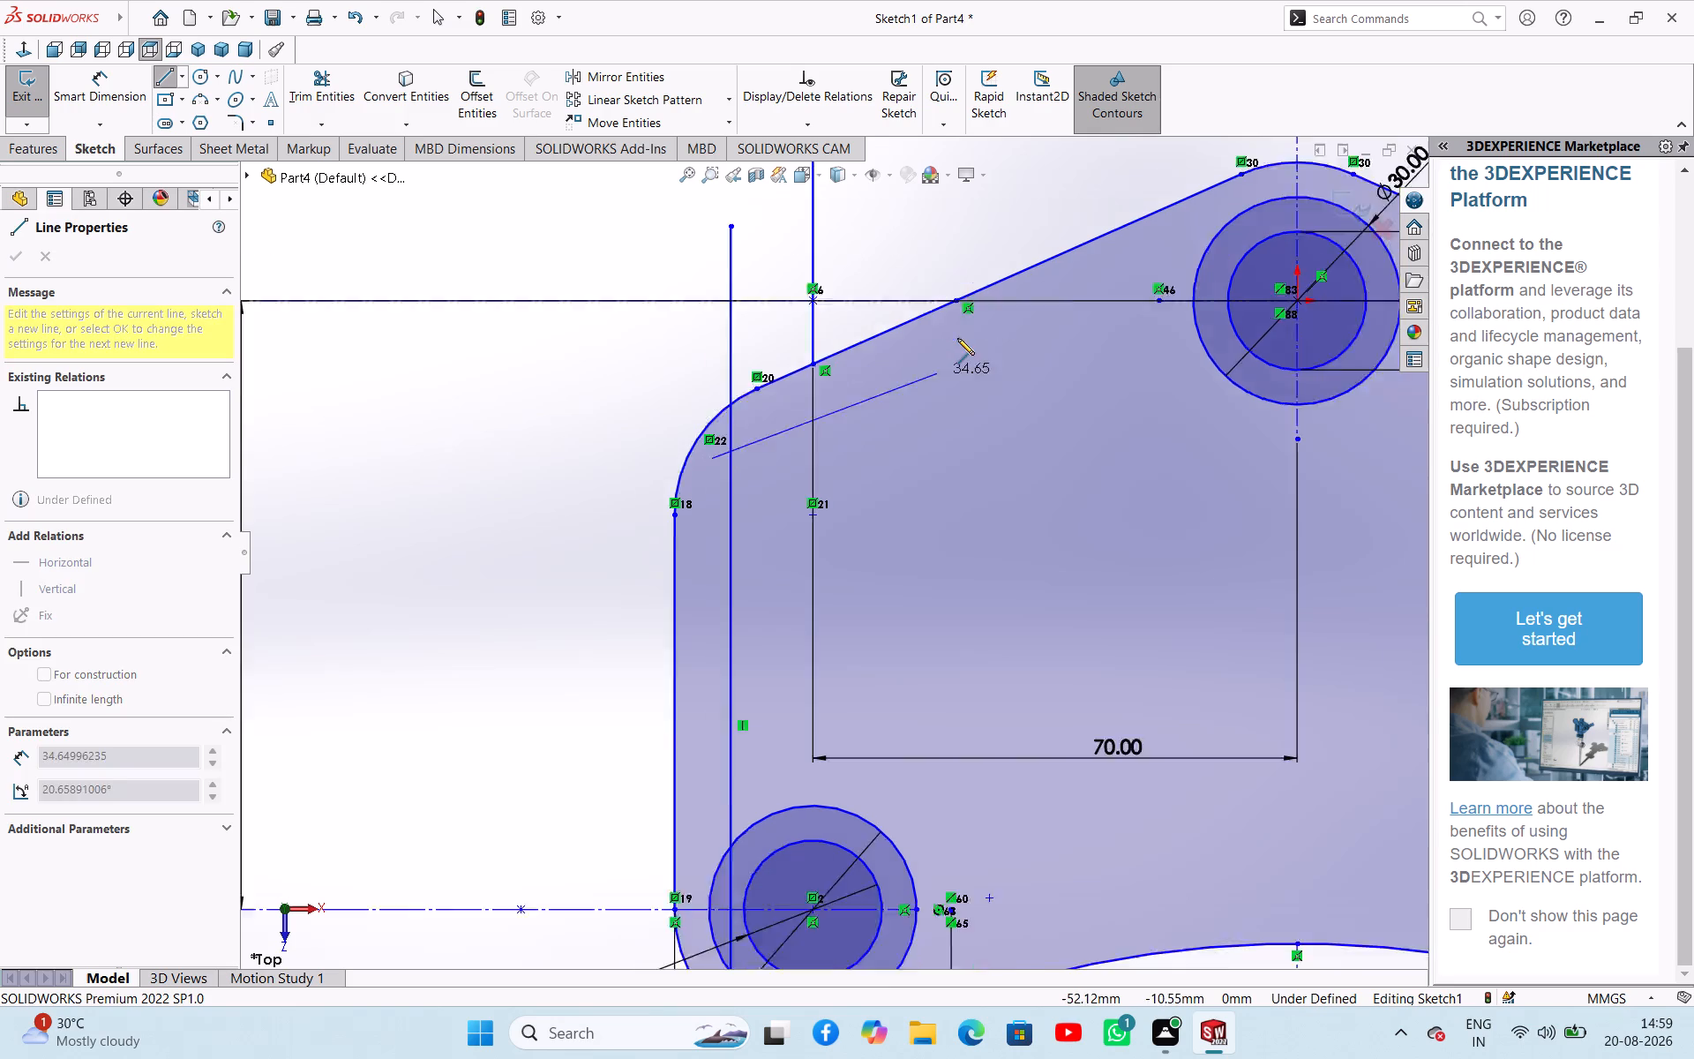
pyautogui.scroll(2, 957, 338)
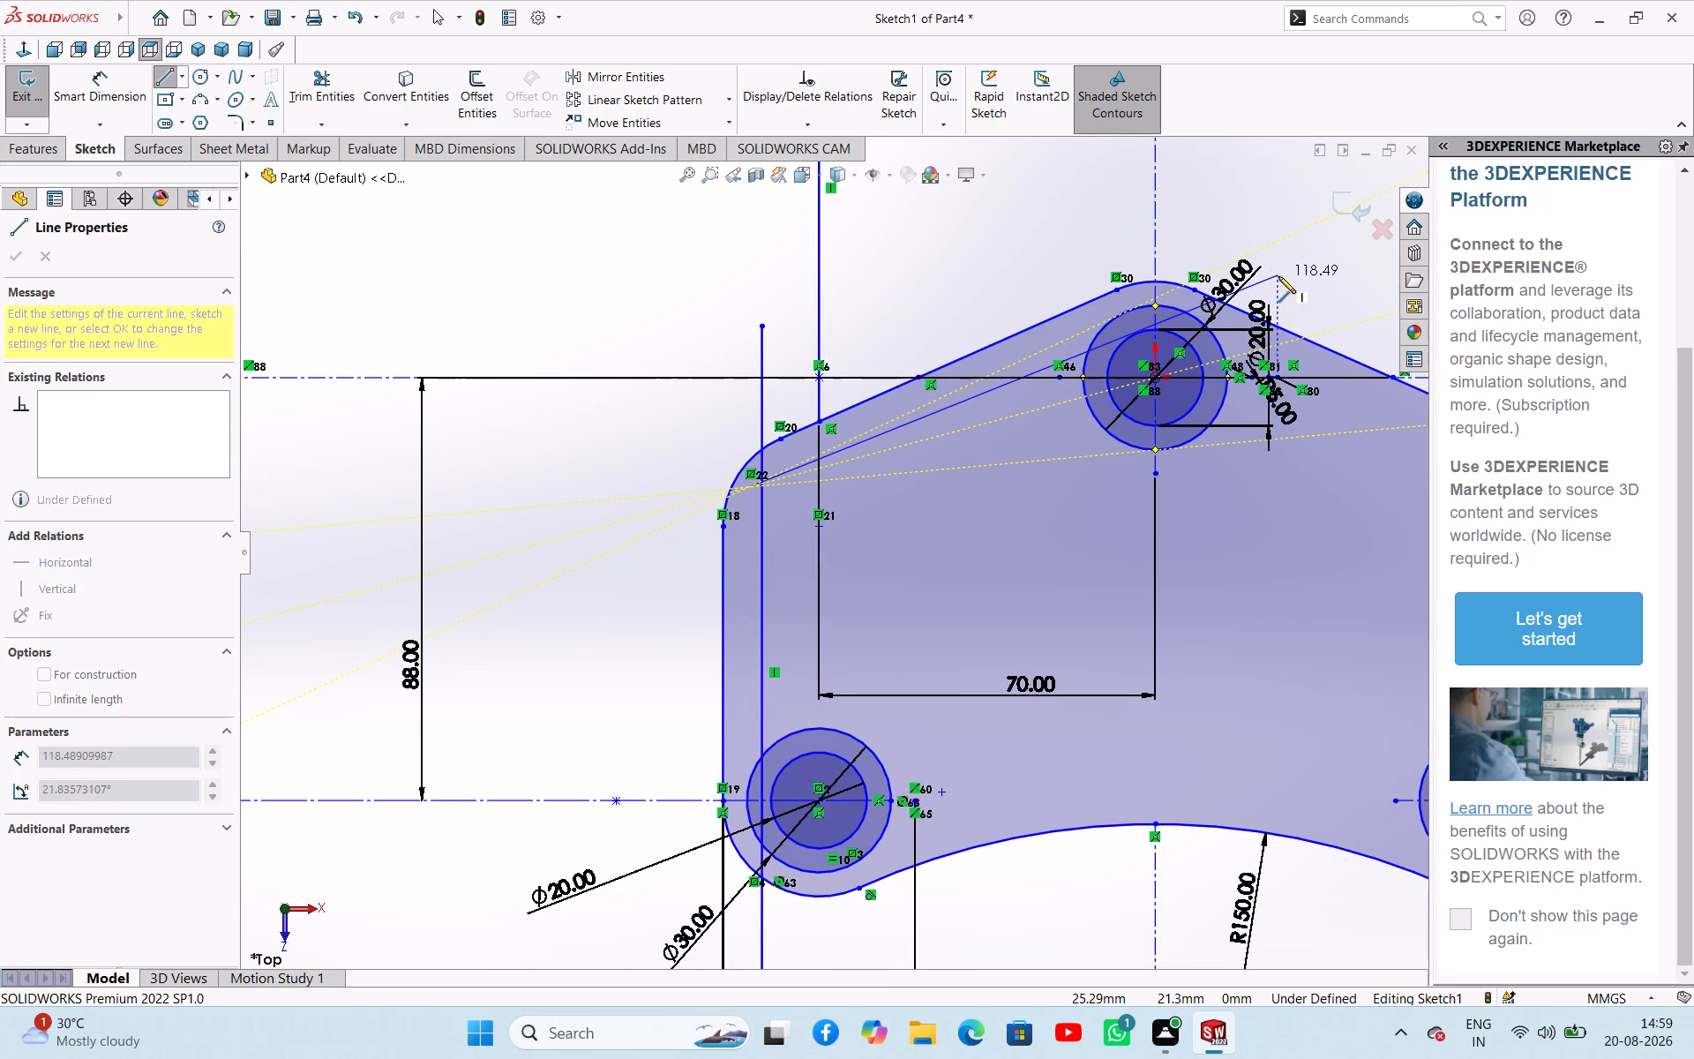
pyautogui.click(1237, 245)
pyautogui.rightClick(1216, 264)
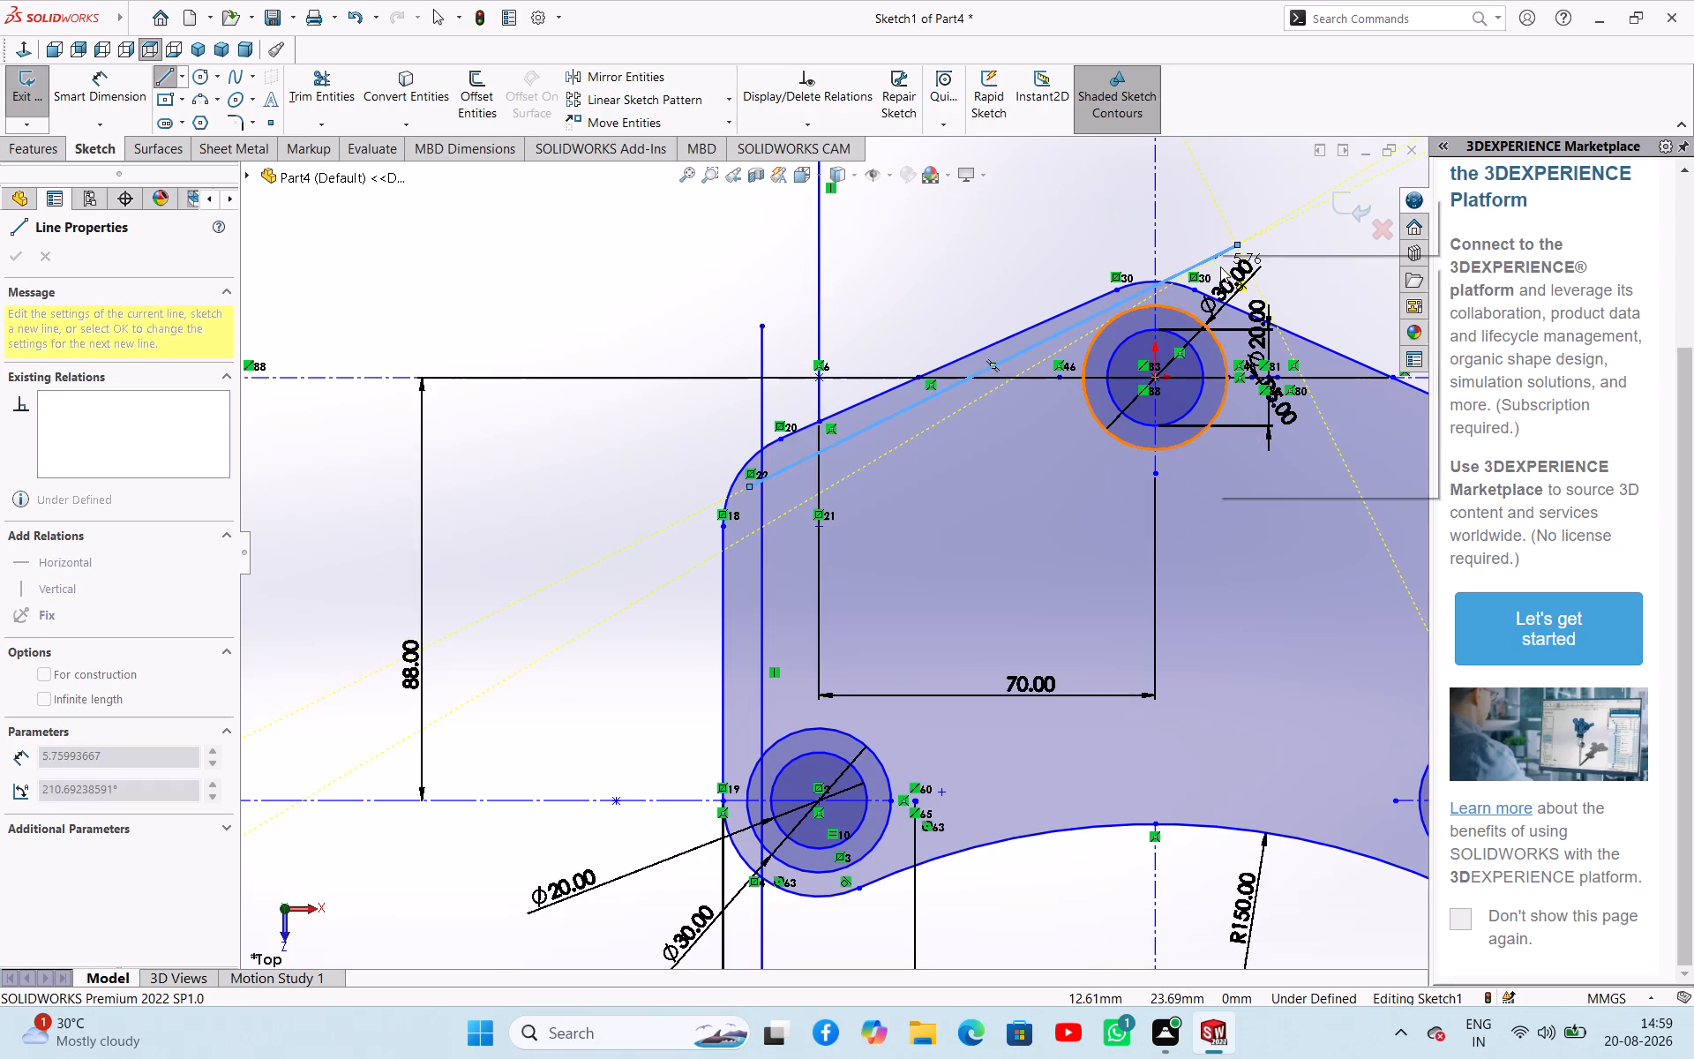
pyautogui.click(1228, 274)
# Trim the overhanging ends of the new vertical and sloped lines so they meet in a sharp upper-left corner.
pyautogui.scroll(-2, 798, 456)
pyautogui.scroll(2, 791, 462)
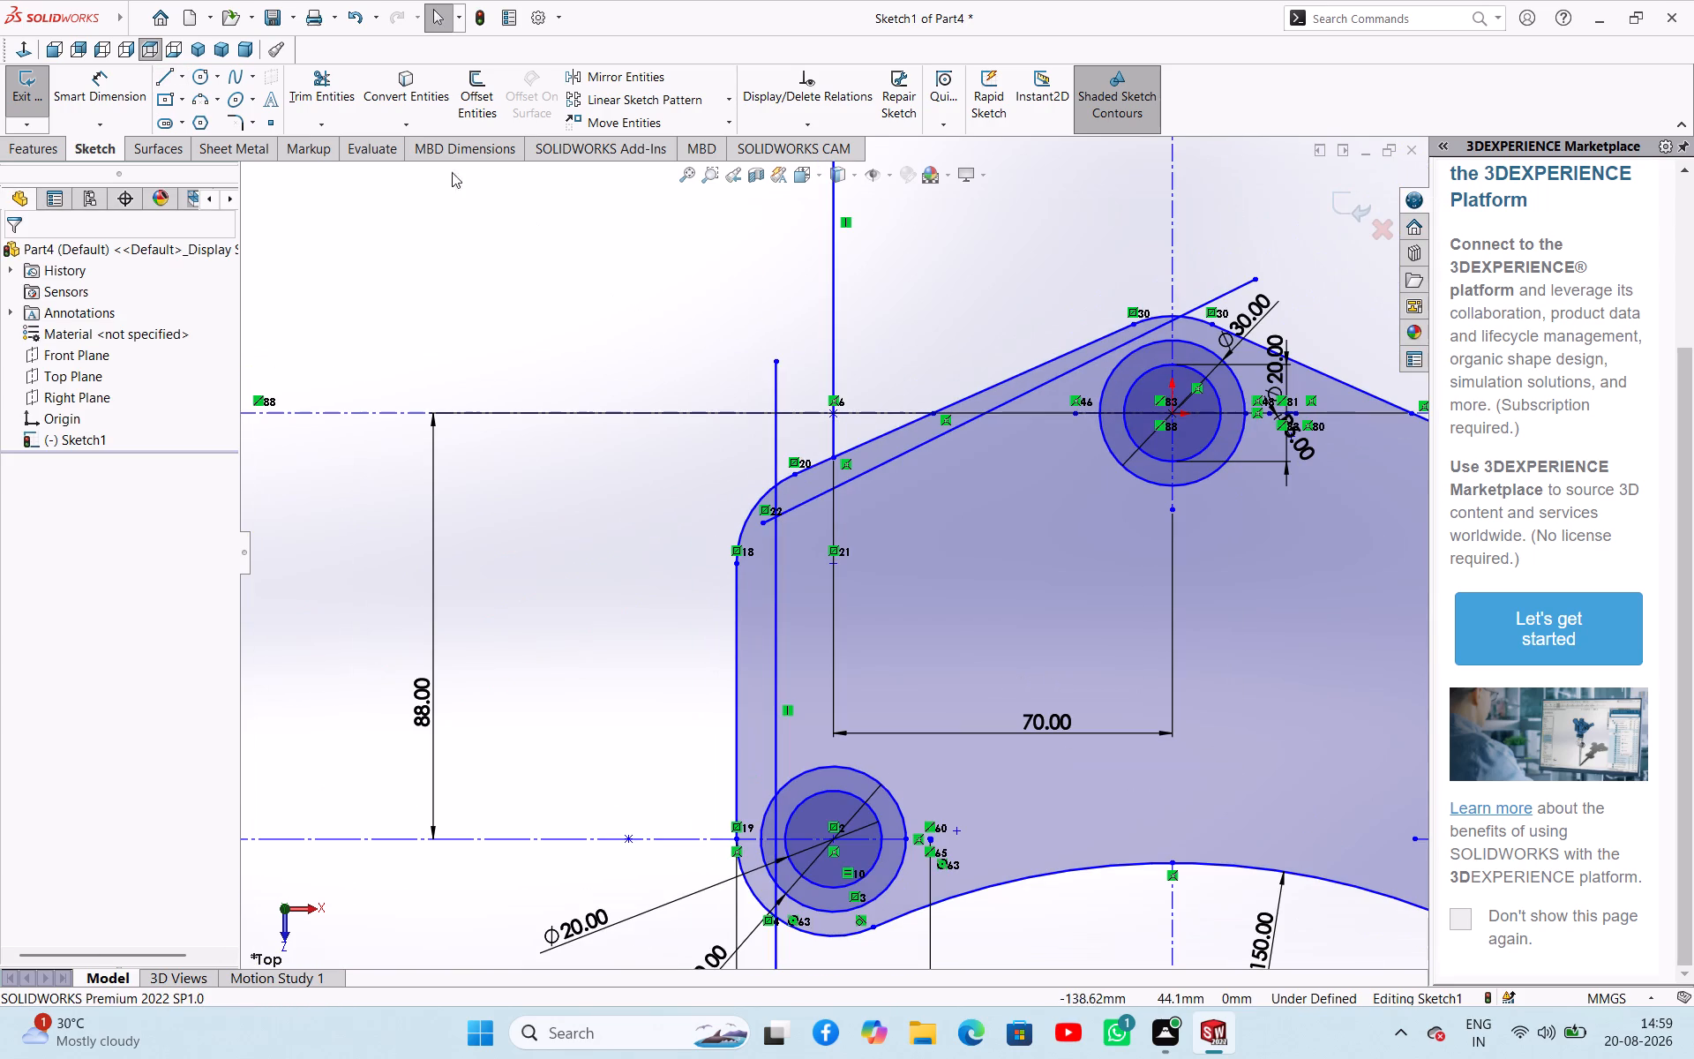
pyautogui.click(331, 69)
pyautogui.moveTo(817, 364); pyautogui.dragTo(761, 402)
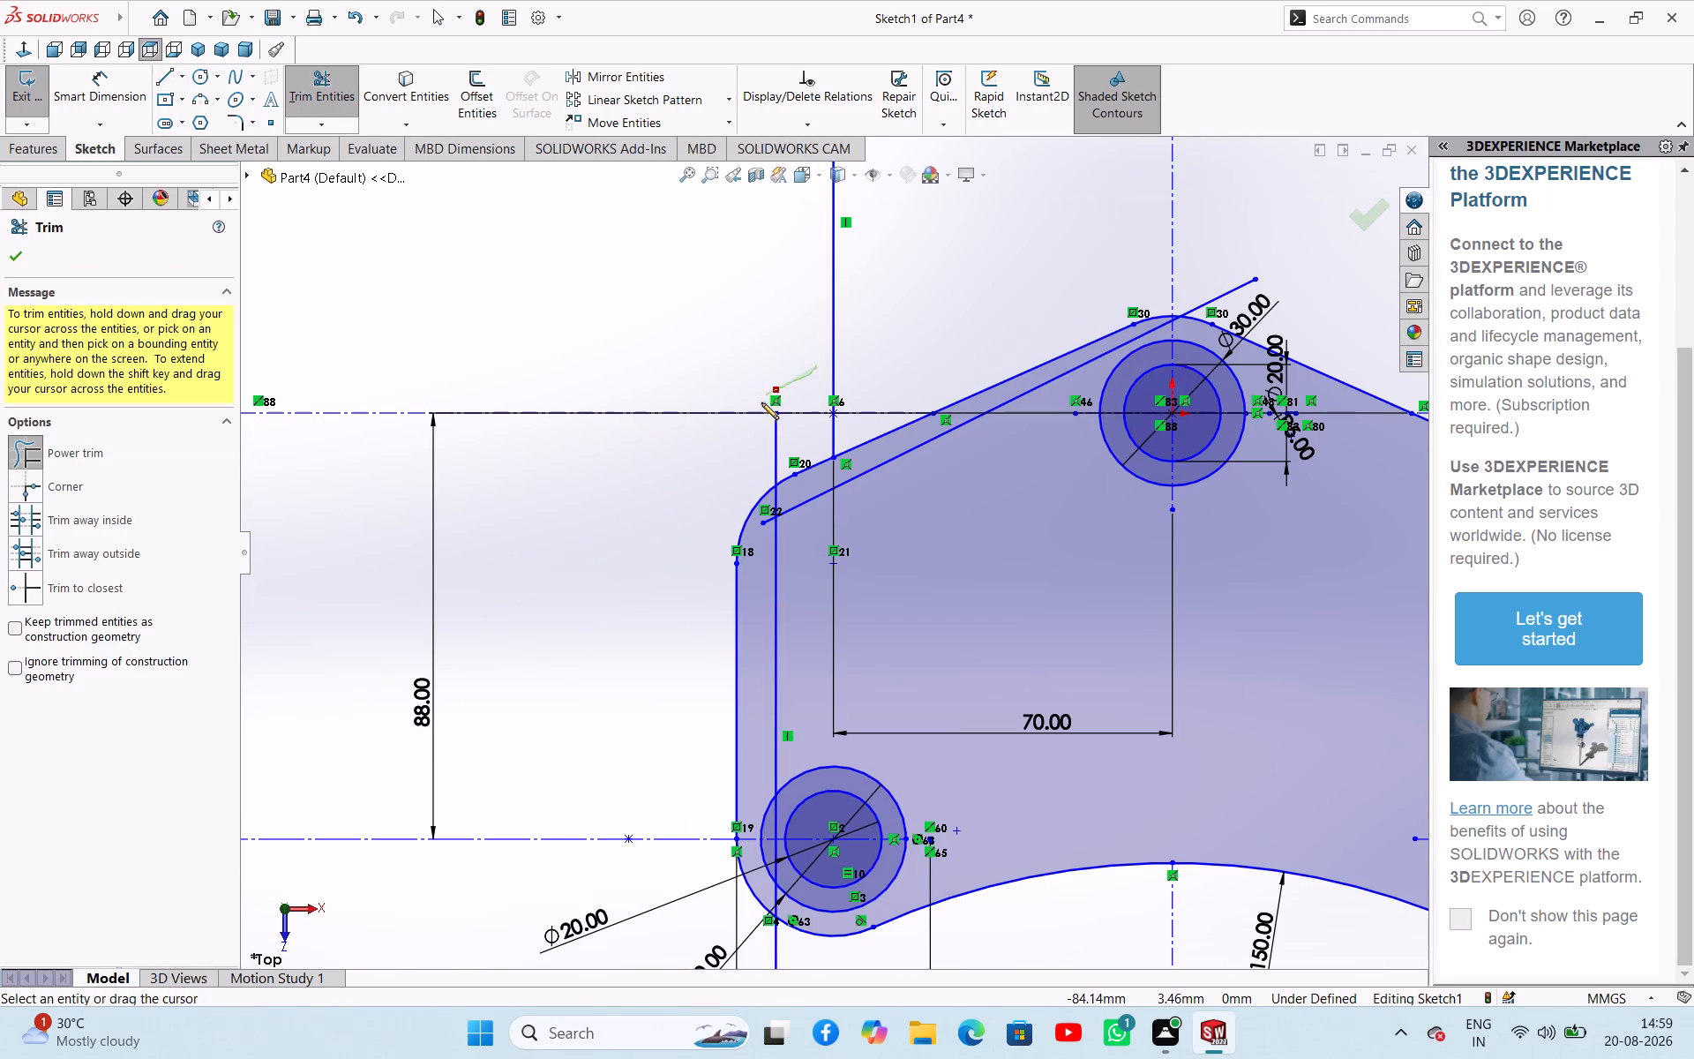
pyautogui.moveTo(761, 402); pyautogui.dragTo(783, 436)
pyautogui.moveTo(784, 494); pyautogui.dragTo(776, 497)
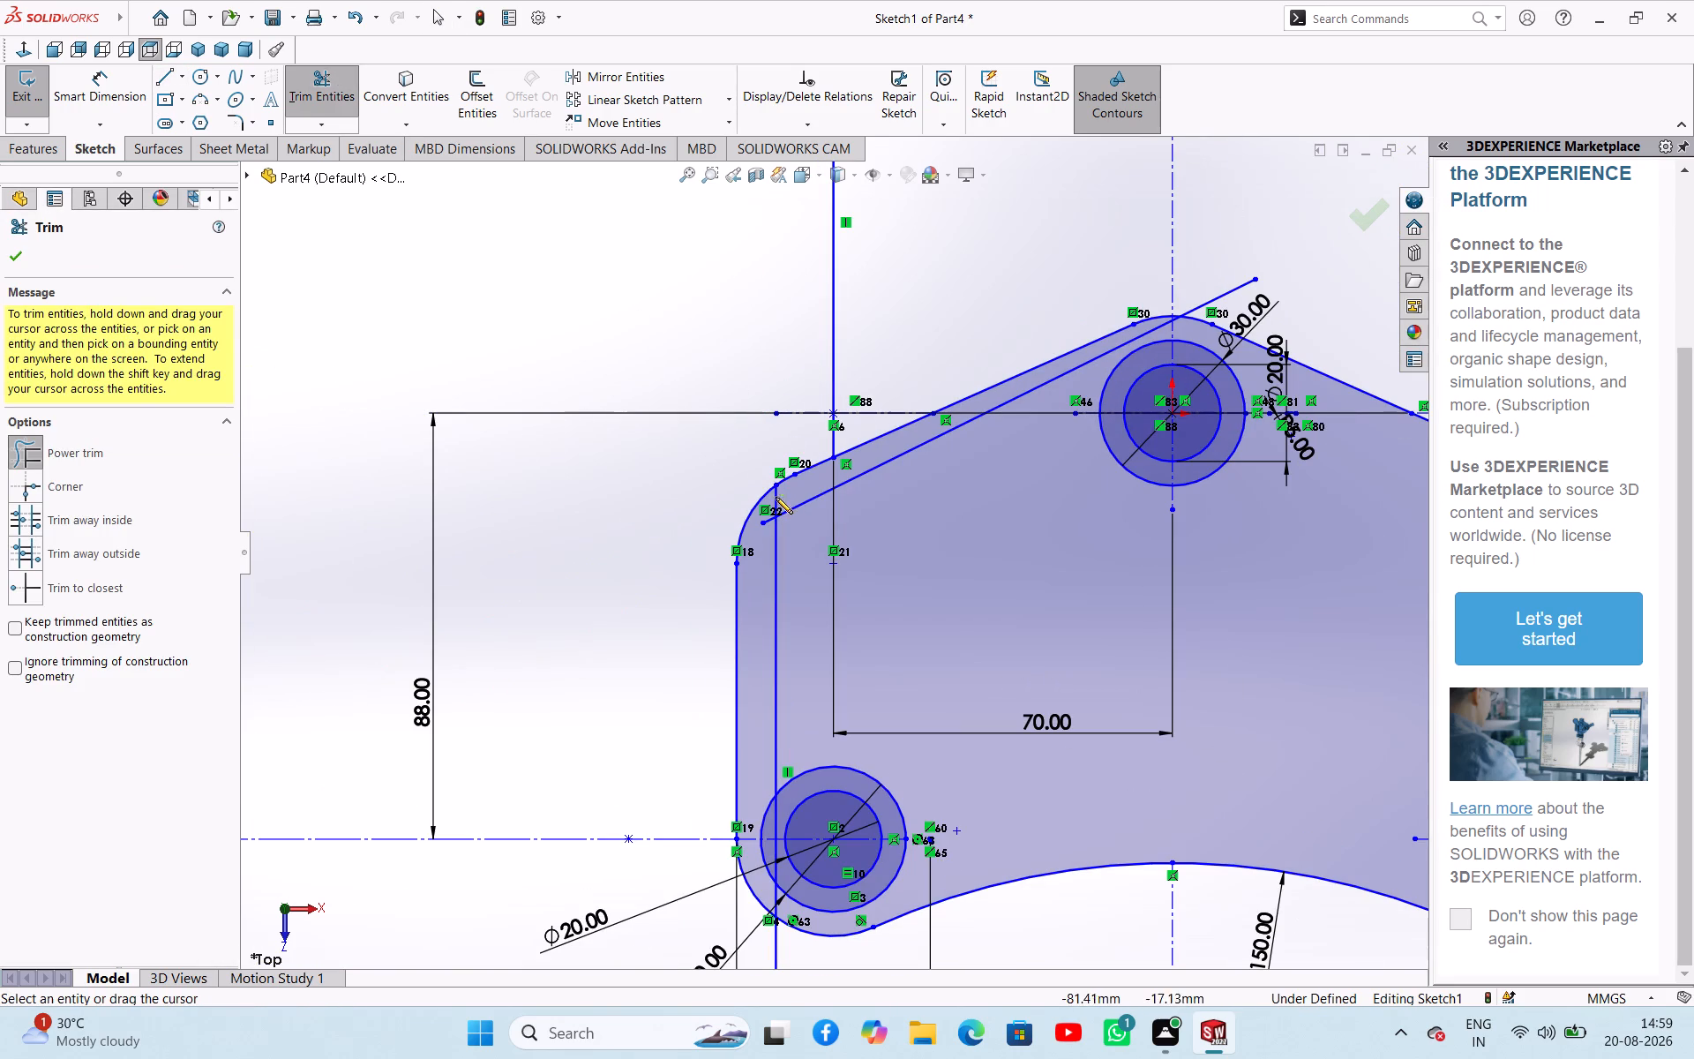
pyautogui.moveTo(776, 497); pyautogui.dragTo(771, 498)
pyautogui.scroll(-3, 759, 507)
pyautogui.moveTo(792, 525); pyautogui.dragTo(794, 532)
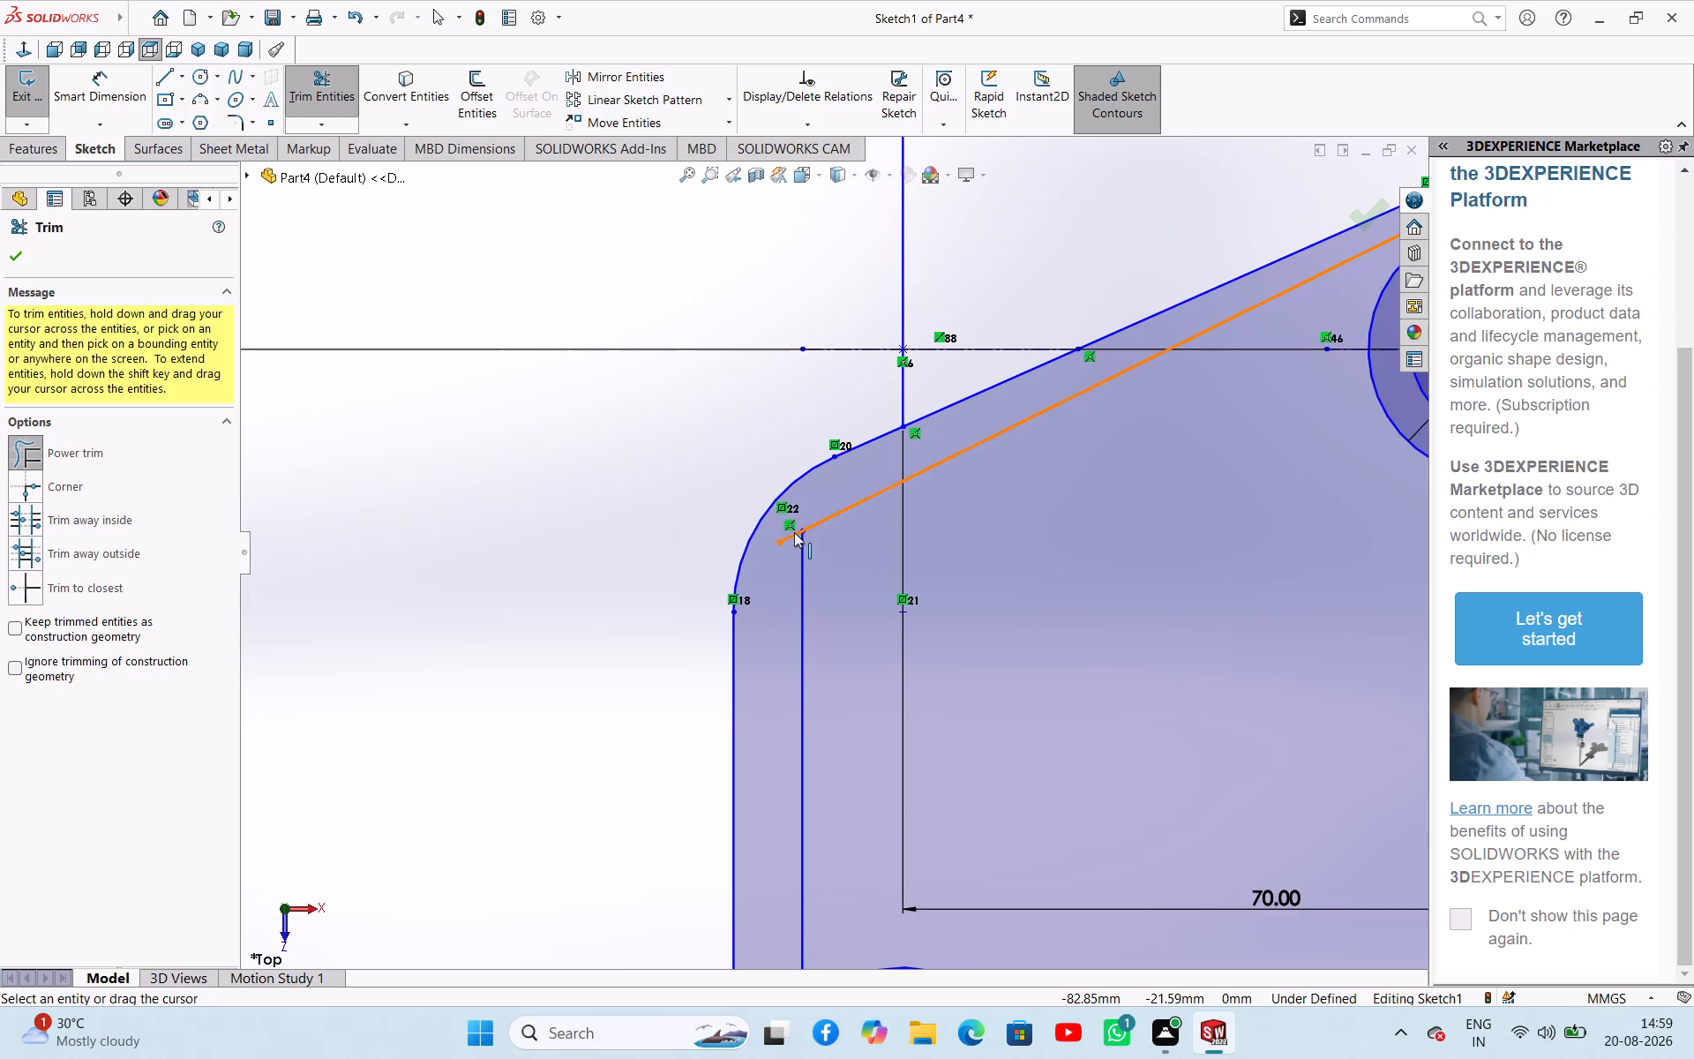
pyautogui.moveTo(794, 532); pyautogui.dragTo(793, 541)
pyautogui.press('Escape')
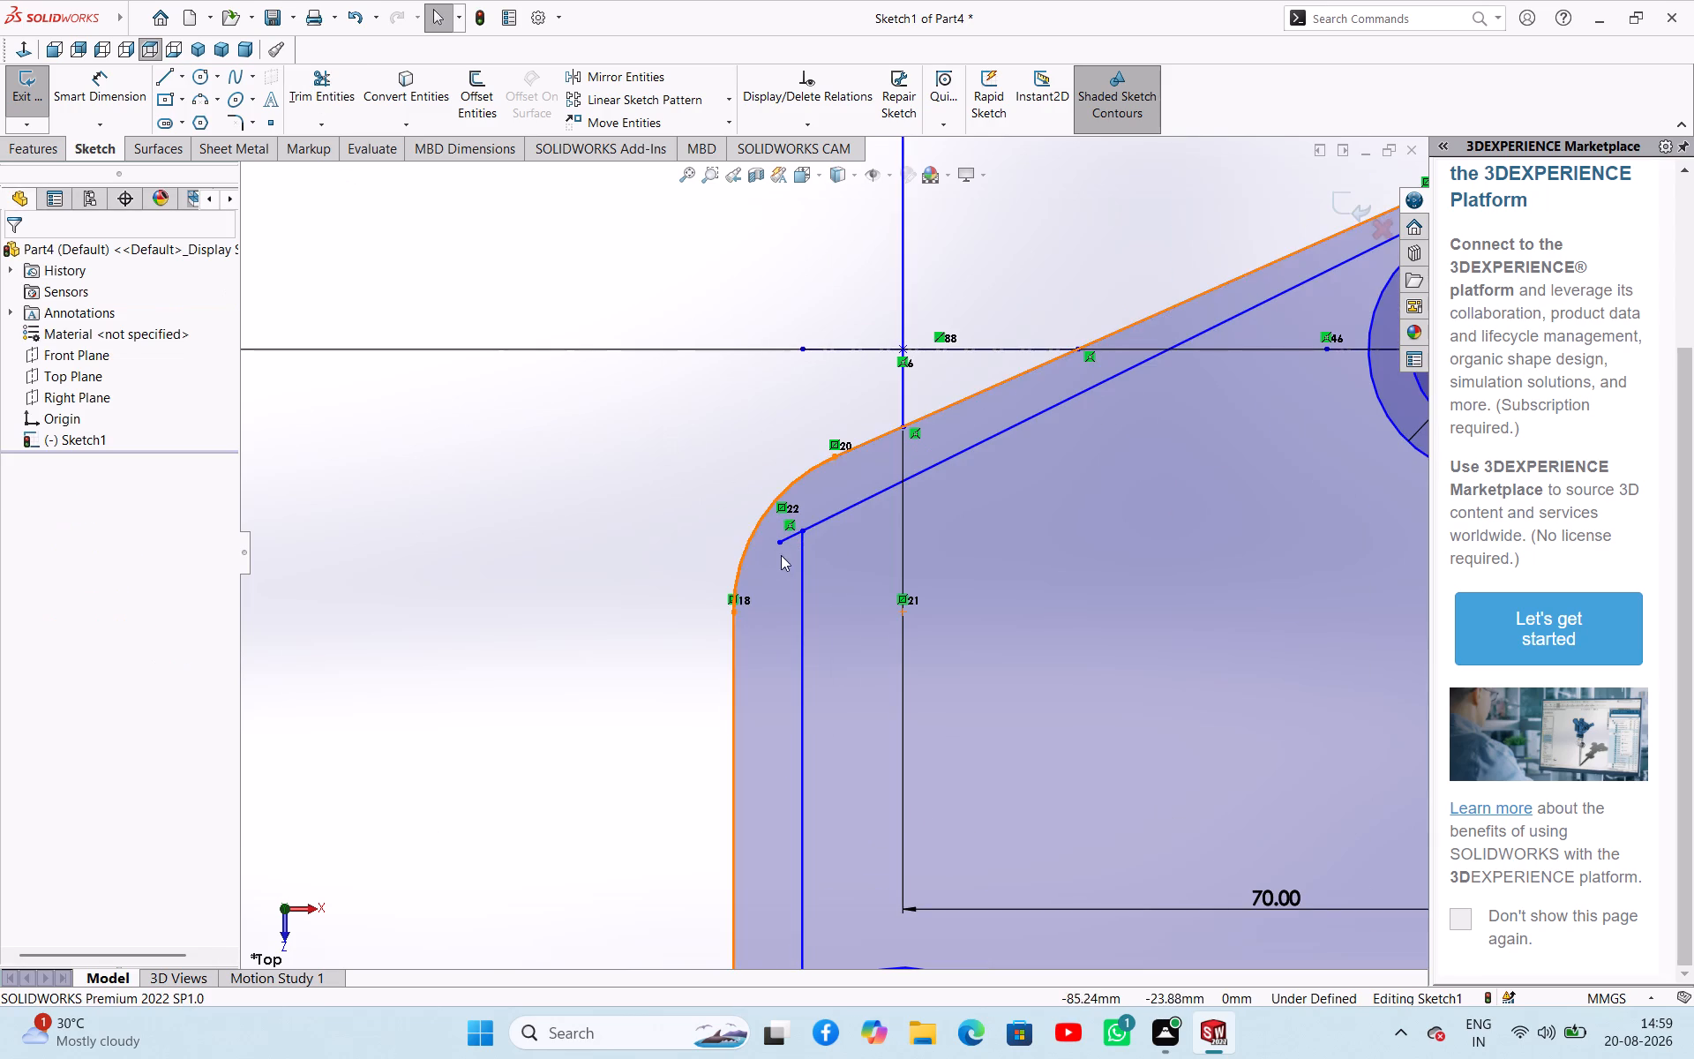
pyautogui.click(319, 98)
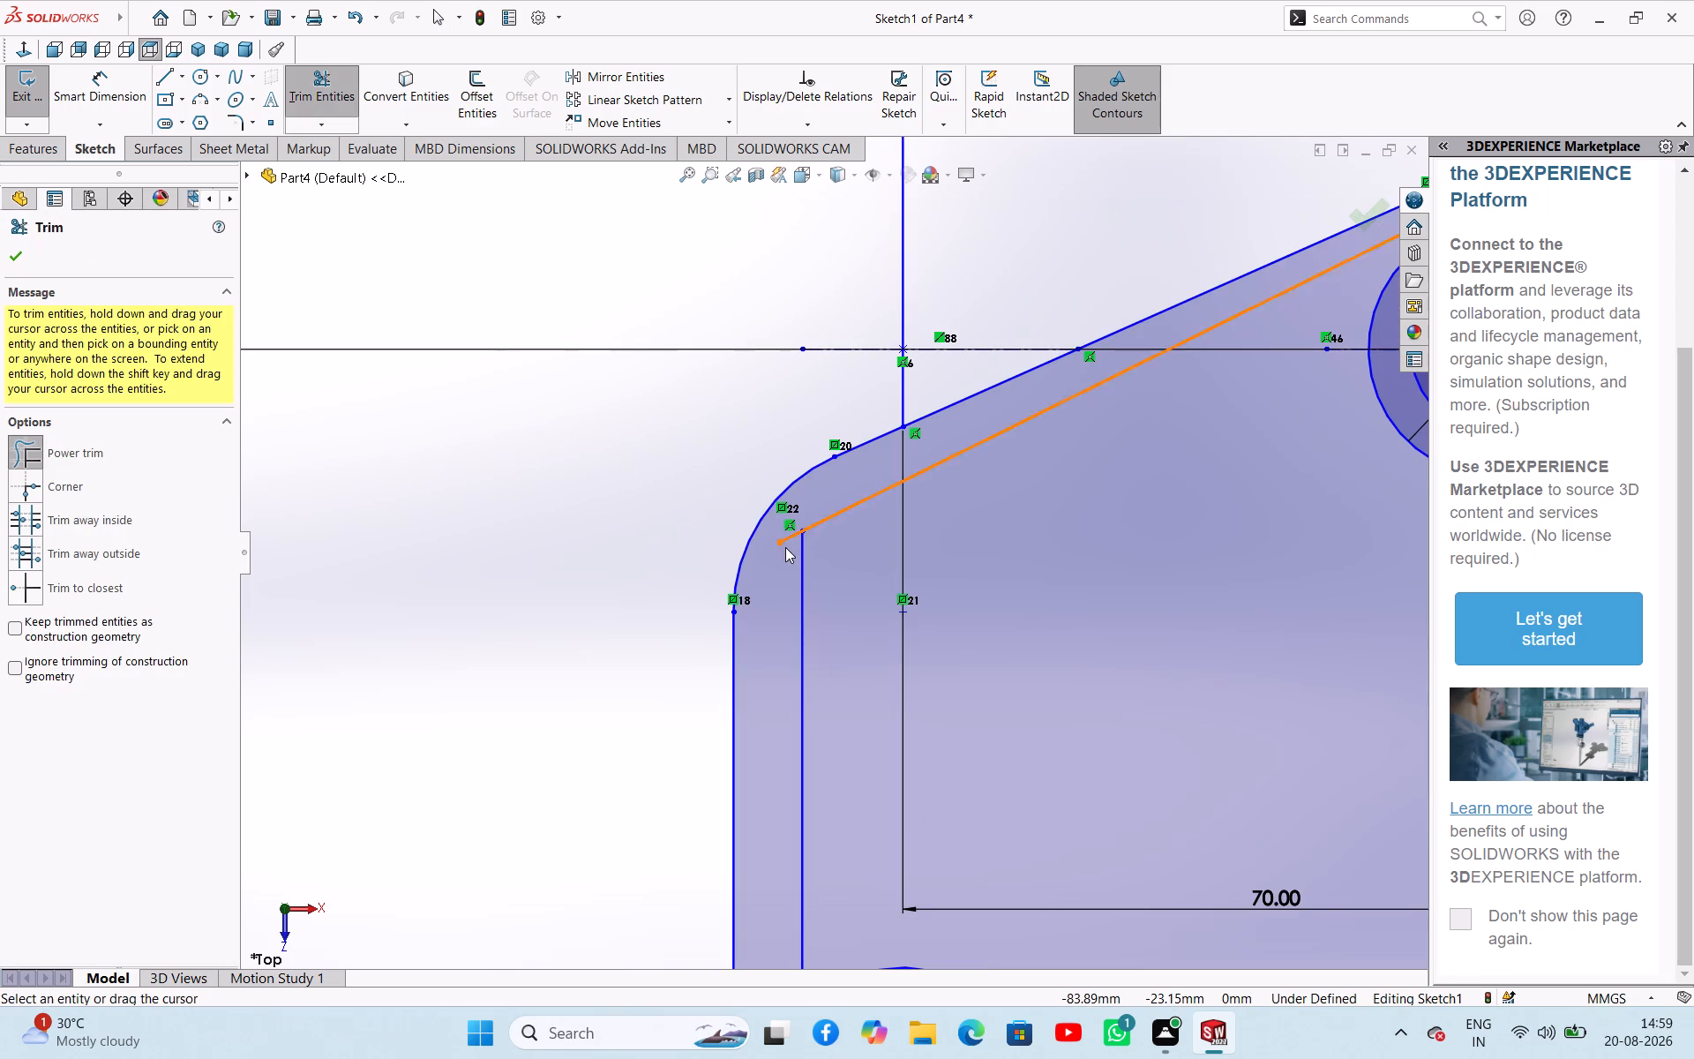
pyautogui.moveTo(792, 551); pyautogui.dragTo(790, 530)
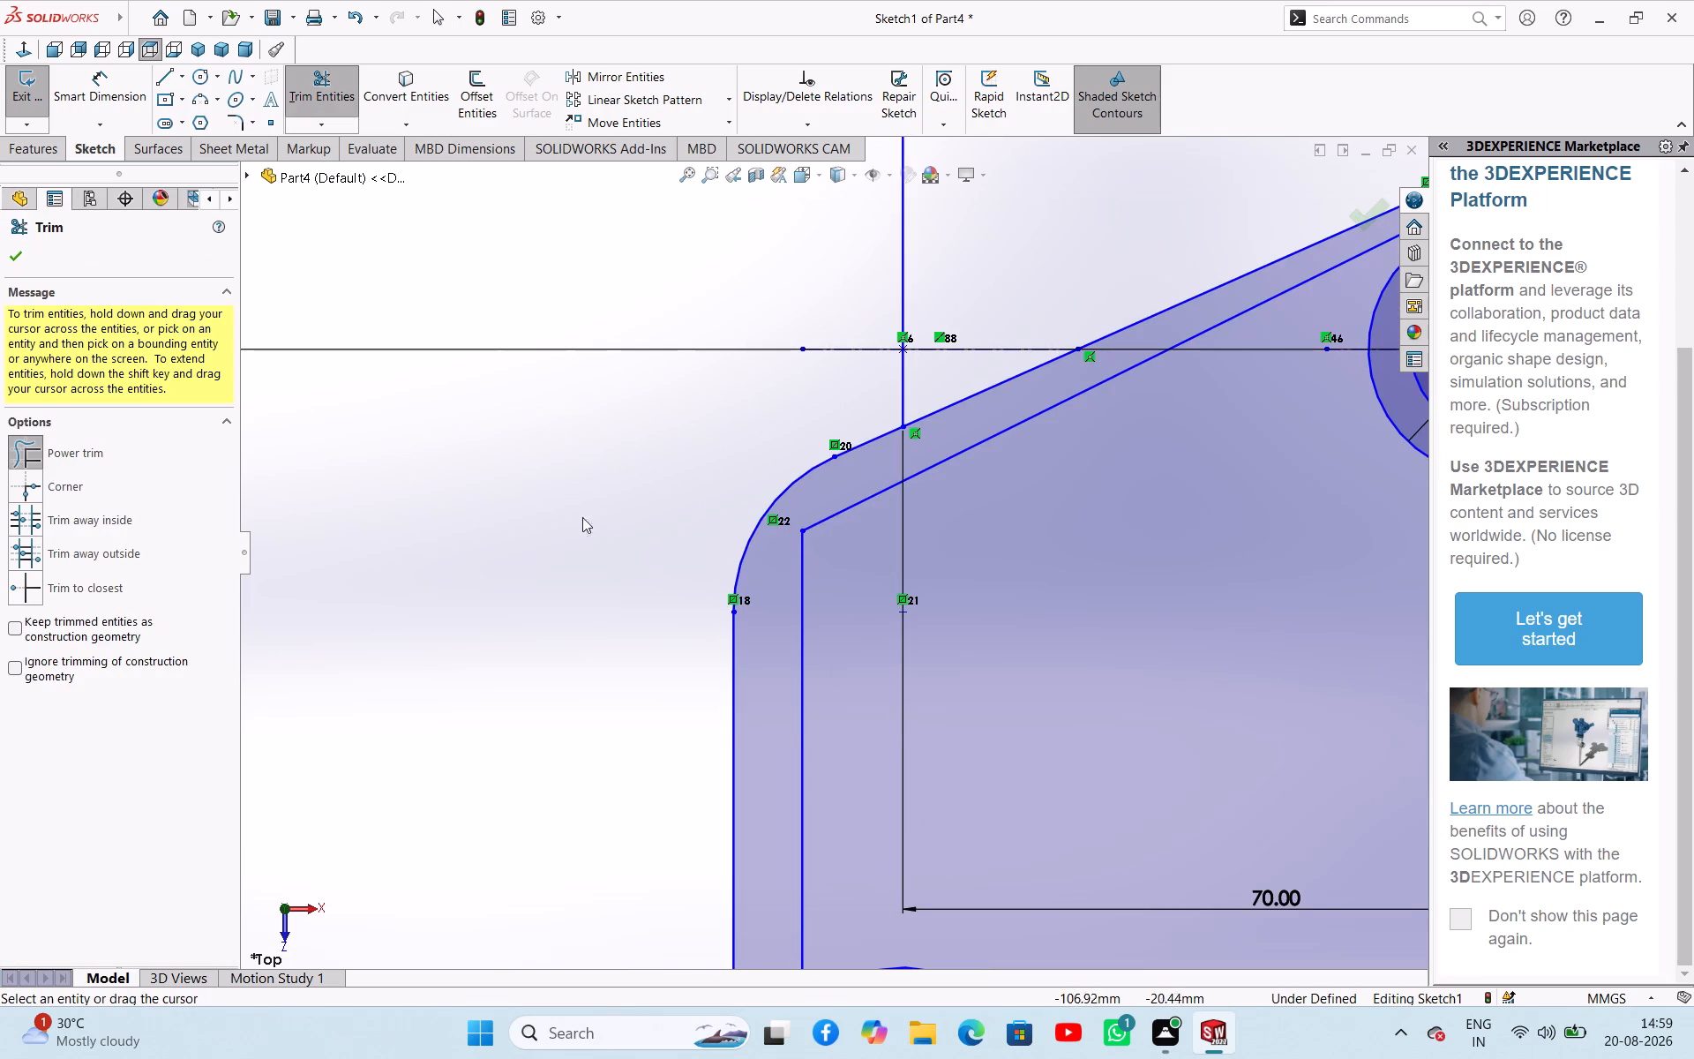
# Fillet the recess contour's sharp upper-left corner between the inner vertical and sloped lines with a 20 mm radius.
pyautogui.rightClick(562, 498)
pyautogui.click(586, 554)
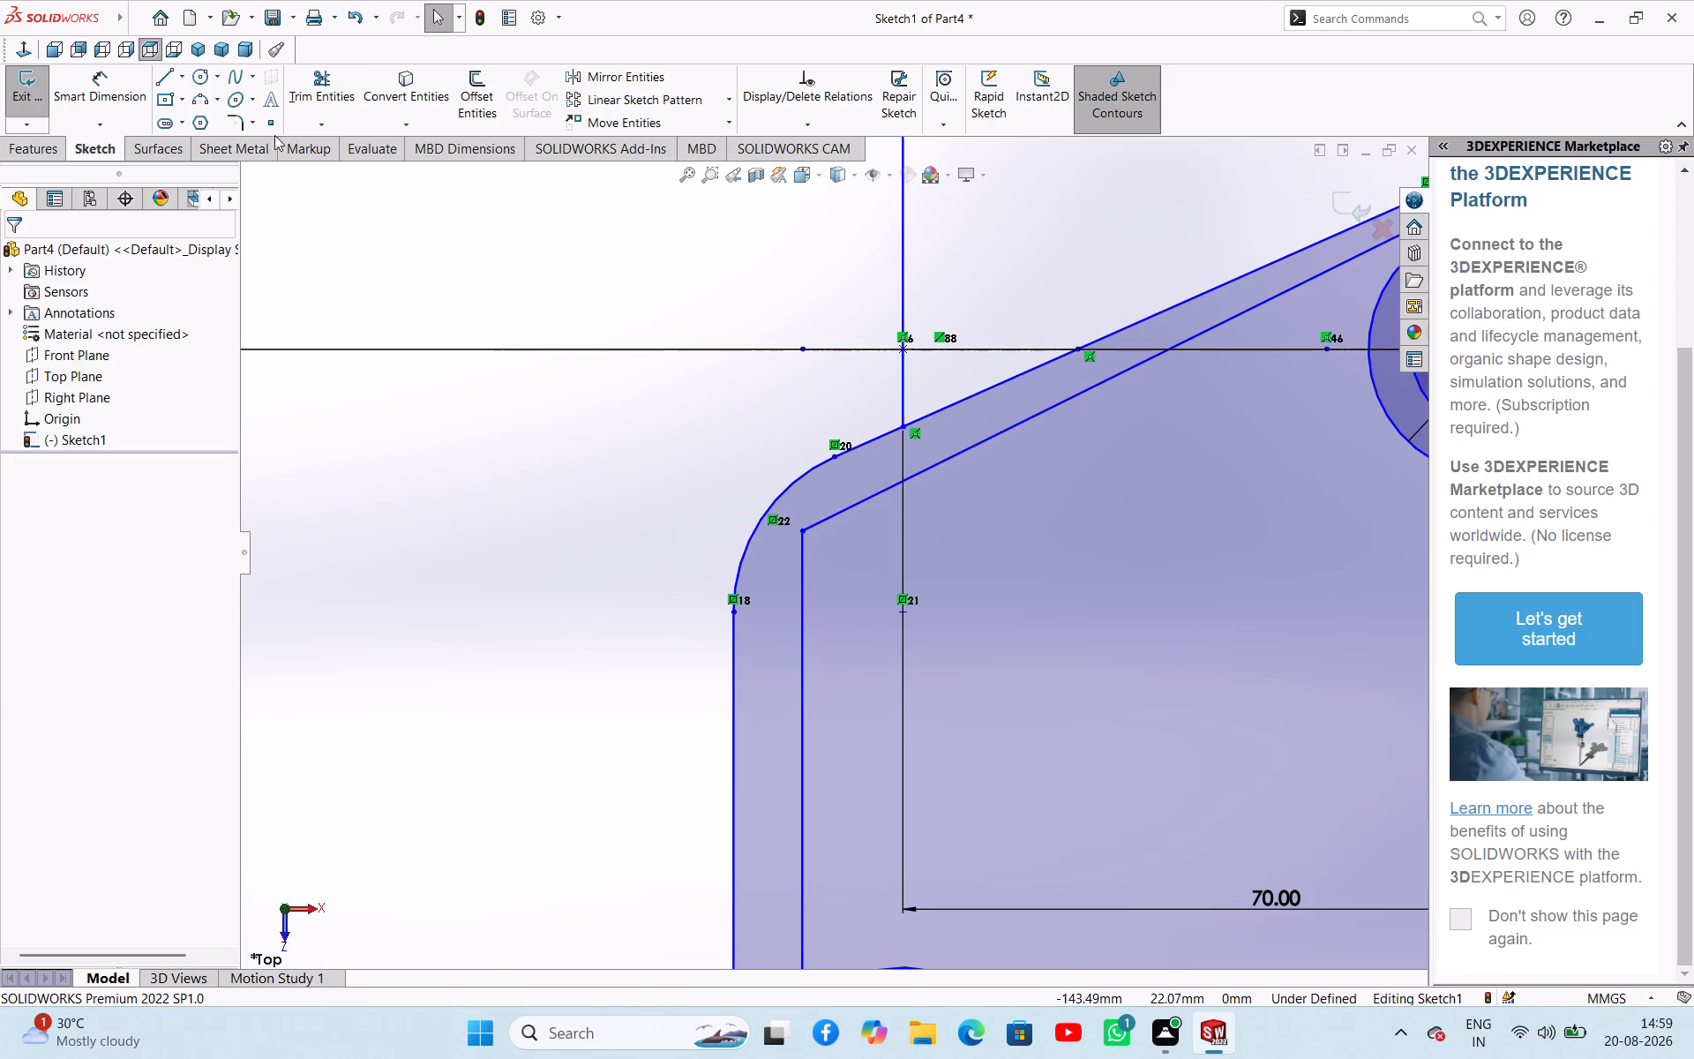
pyautogui.click(229, 116)
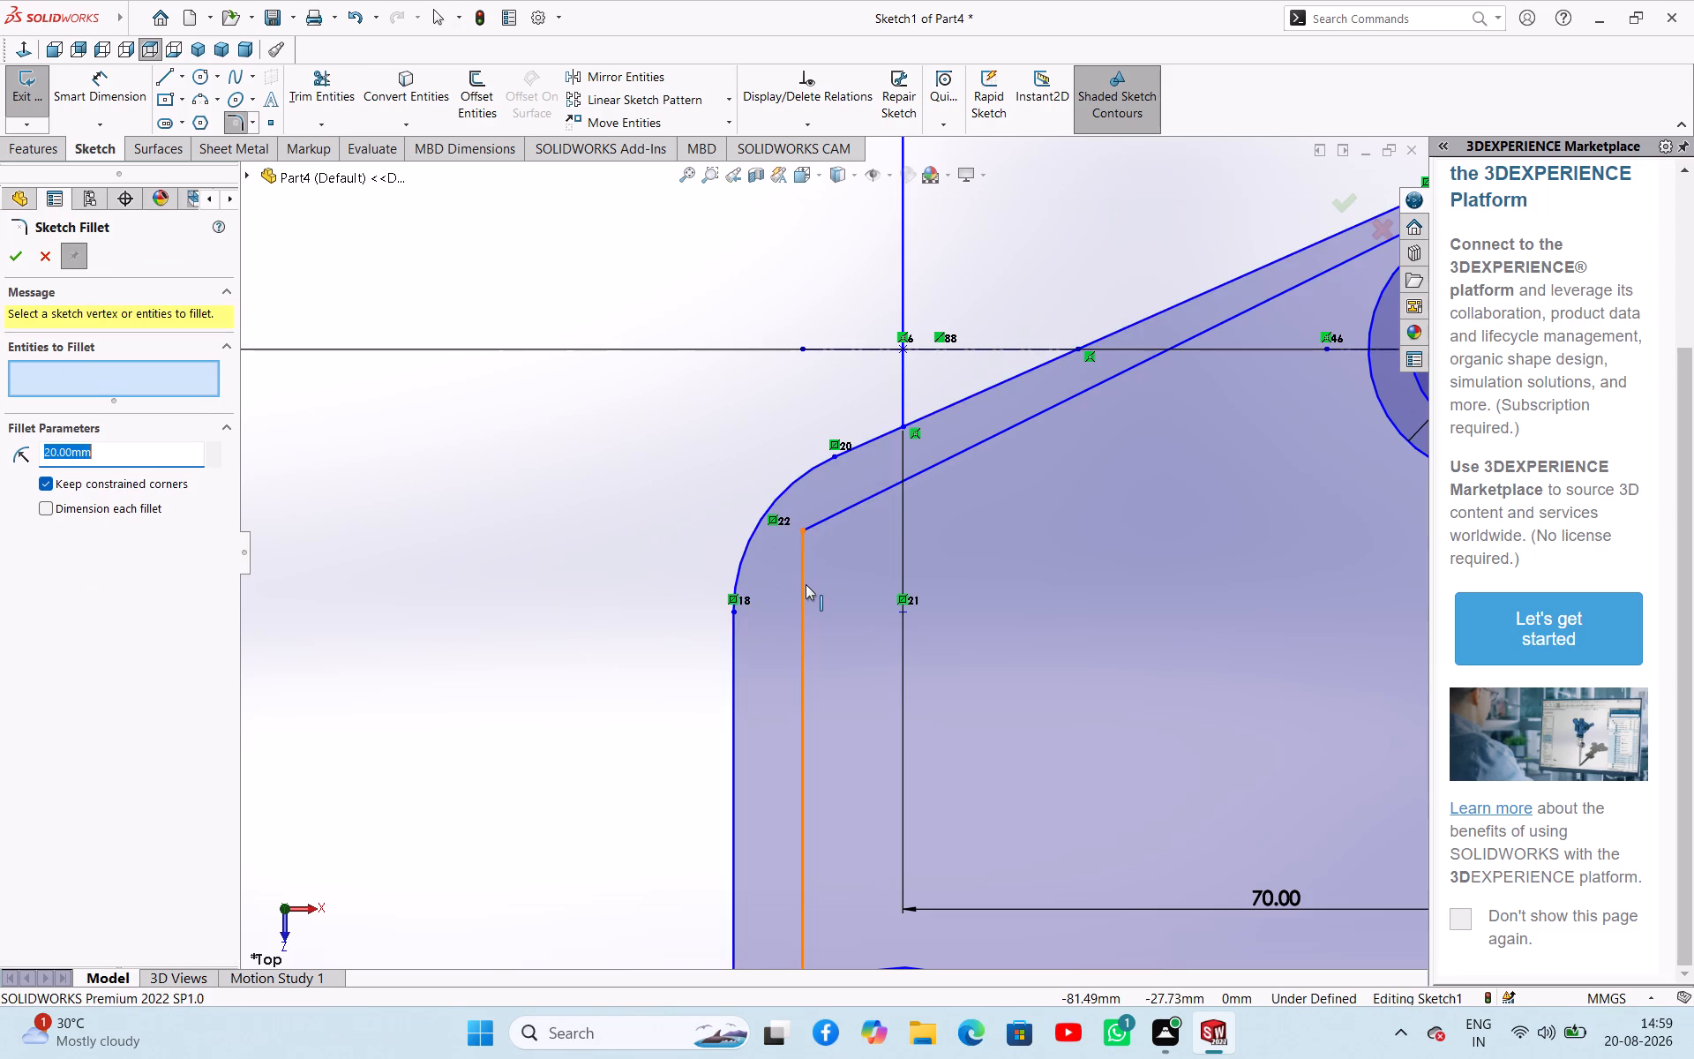
pyautogui.click(806, 584)
pyautogui.click(832, 519)
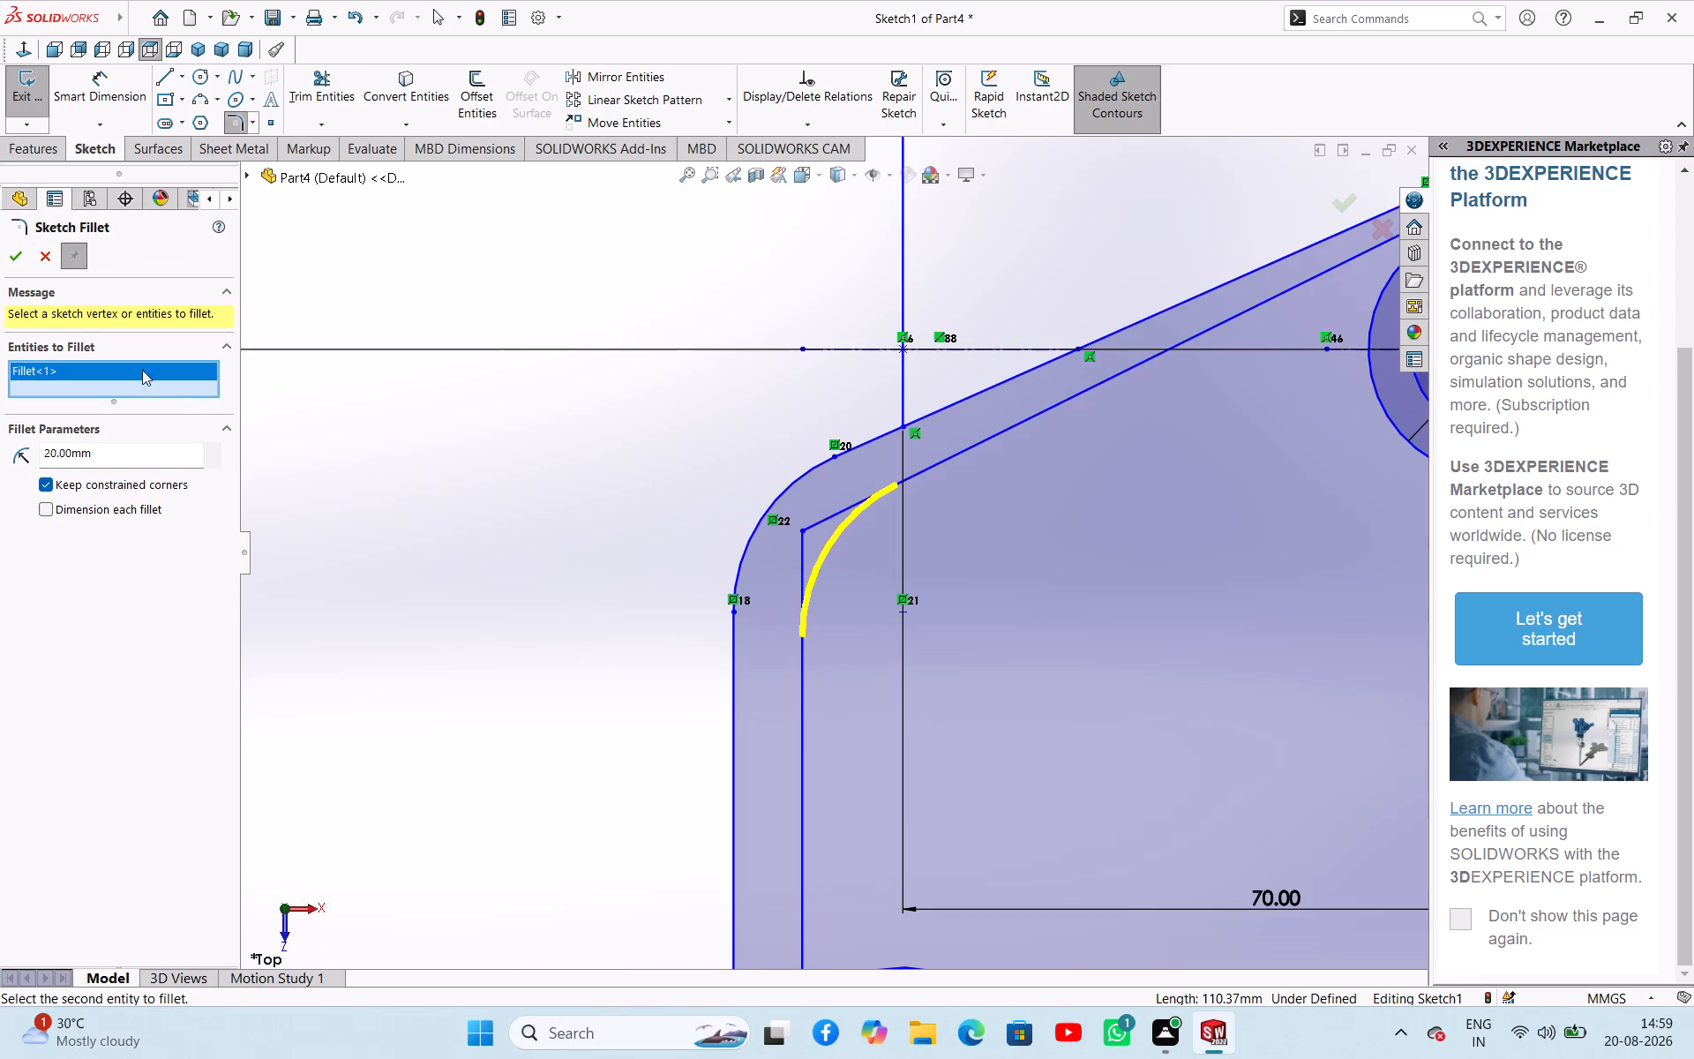
pyautogui.click(18, 259)
pyautogui.scroll(4, 576, 591)
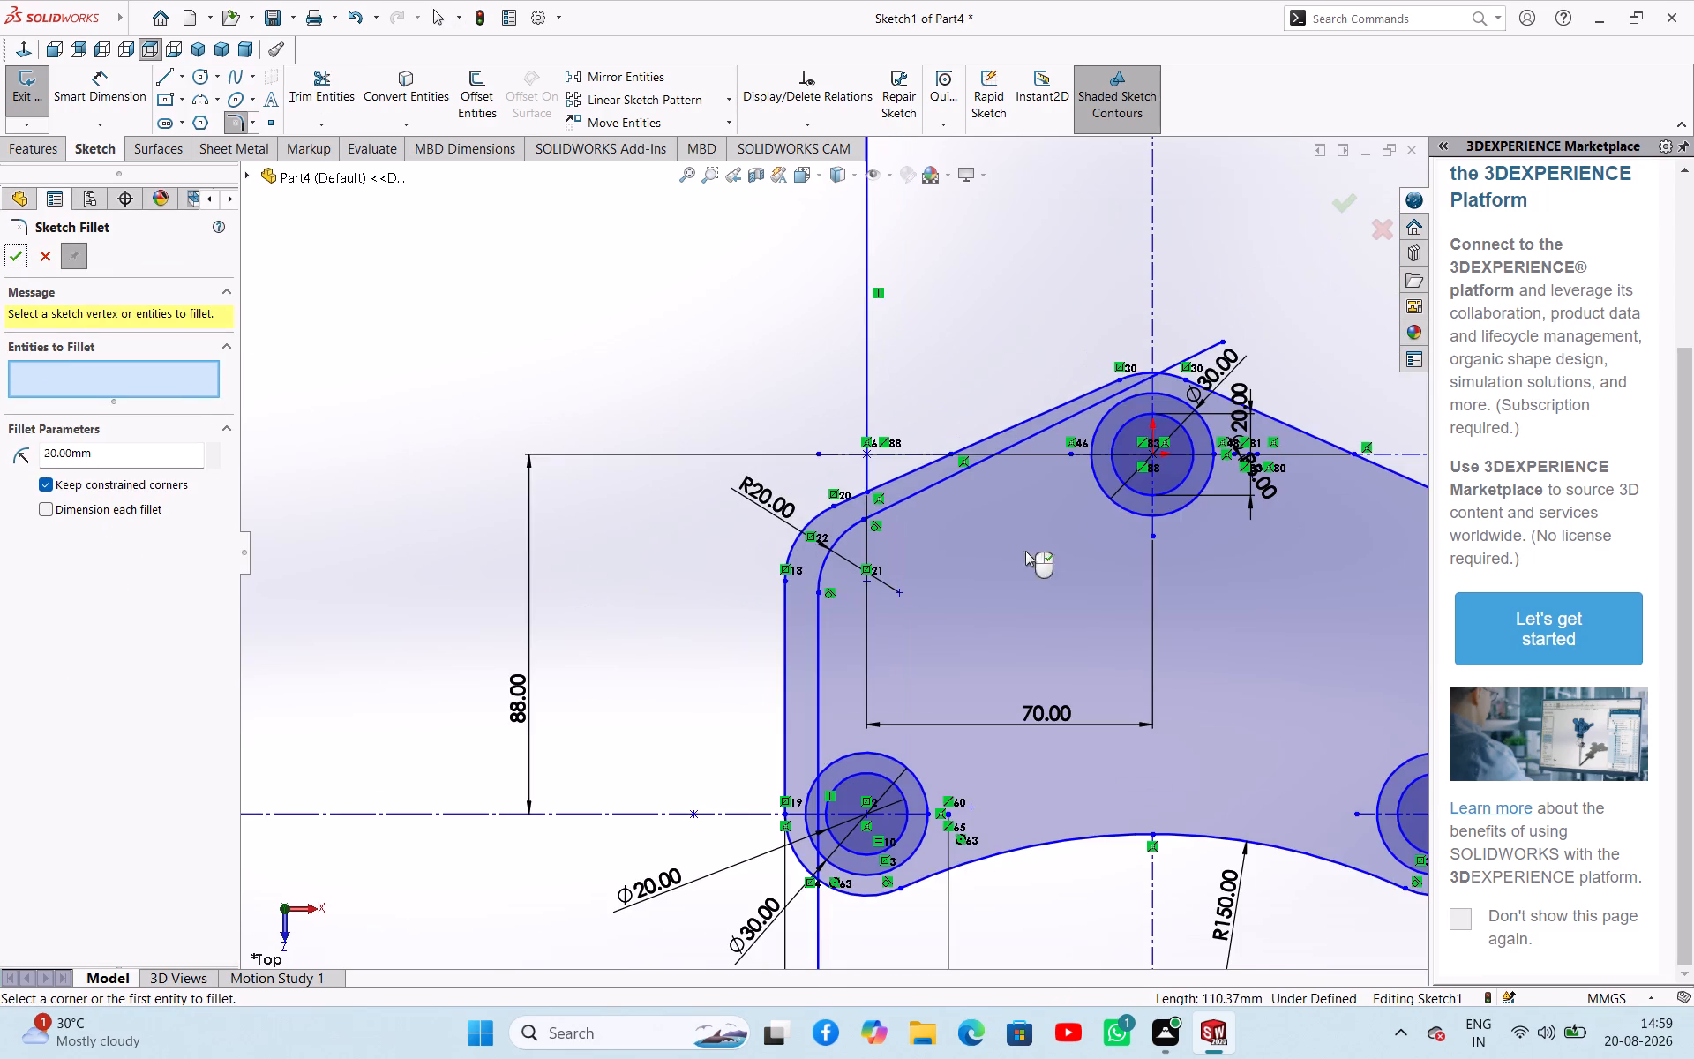
pyautogui.scroll(-2, 1118, 419)
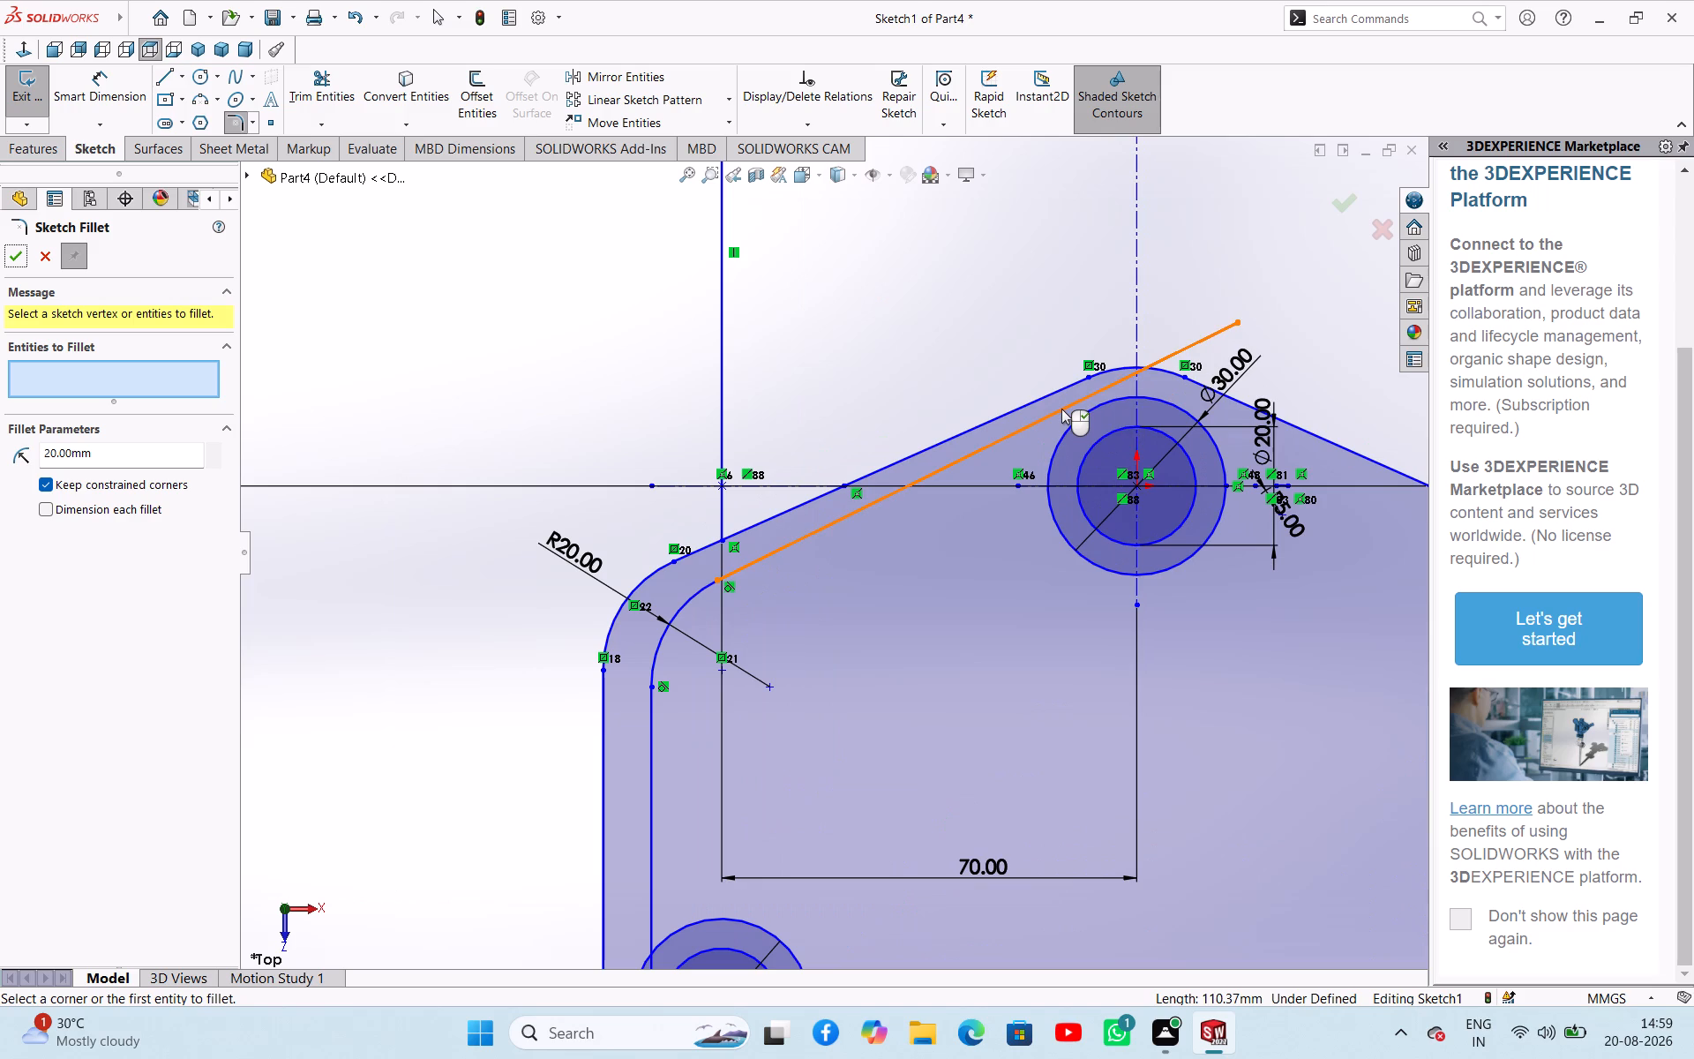
pyautogui.click(863, 380)
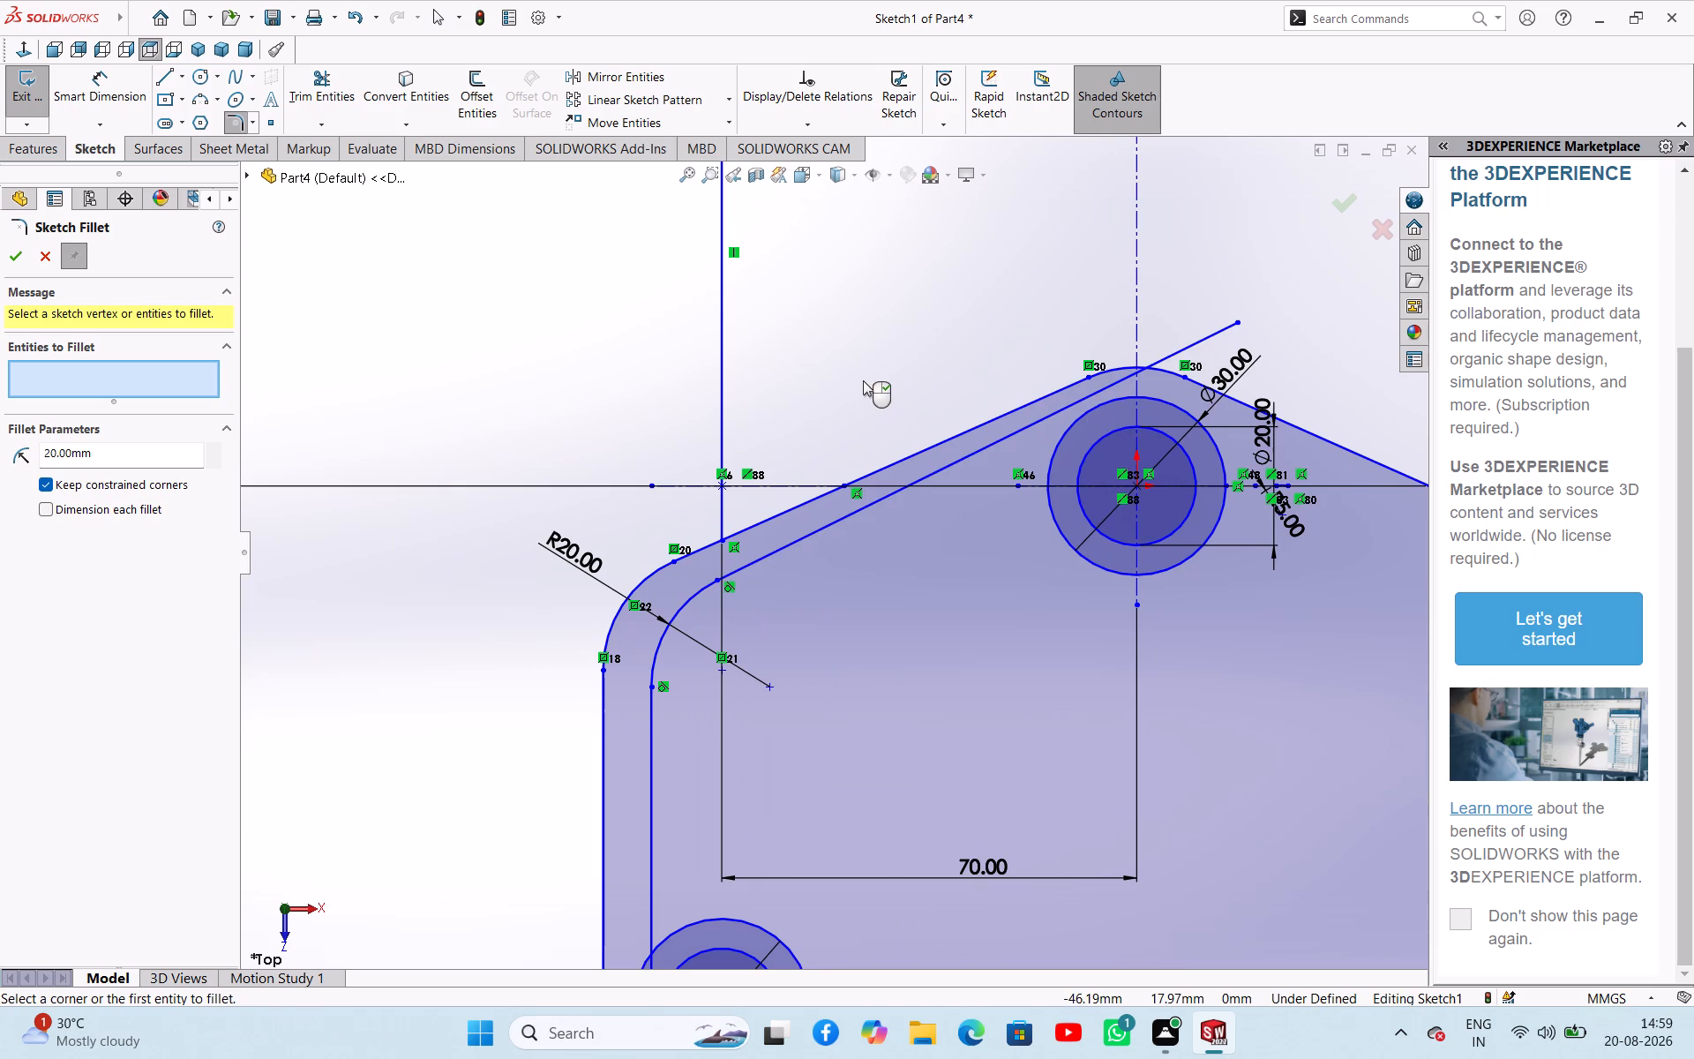
pyautogui.press('Escape')
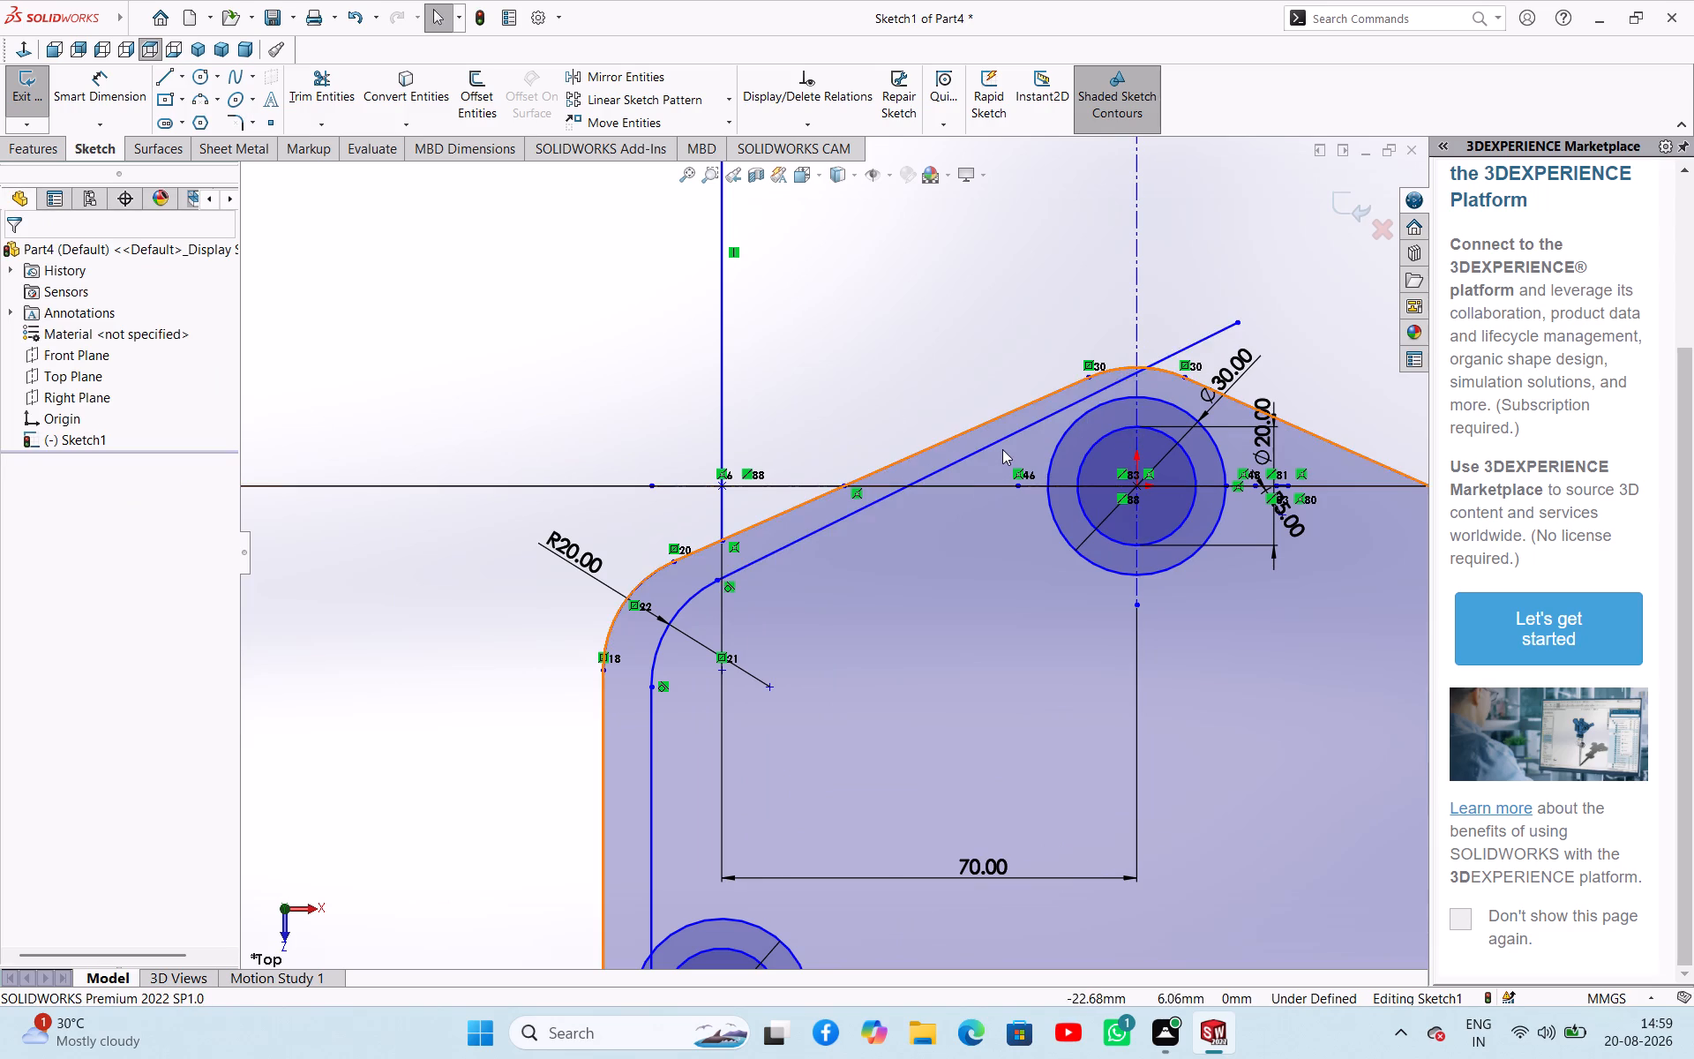
# Make the inner sloped line tangent to the top boss's 30 mm circle.
pyautogui.keyDown('ctrl'); pyautogui.click(1003, 439); pyautogui.keyUp('ctrl')
pyautogui.keyDown('ctrl'); pyautogui.click(1057, 453); pyautogui.keyUp('ctrl')
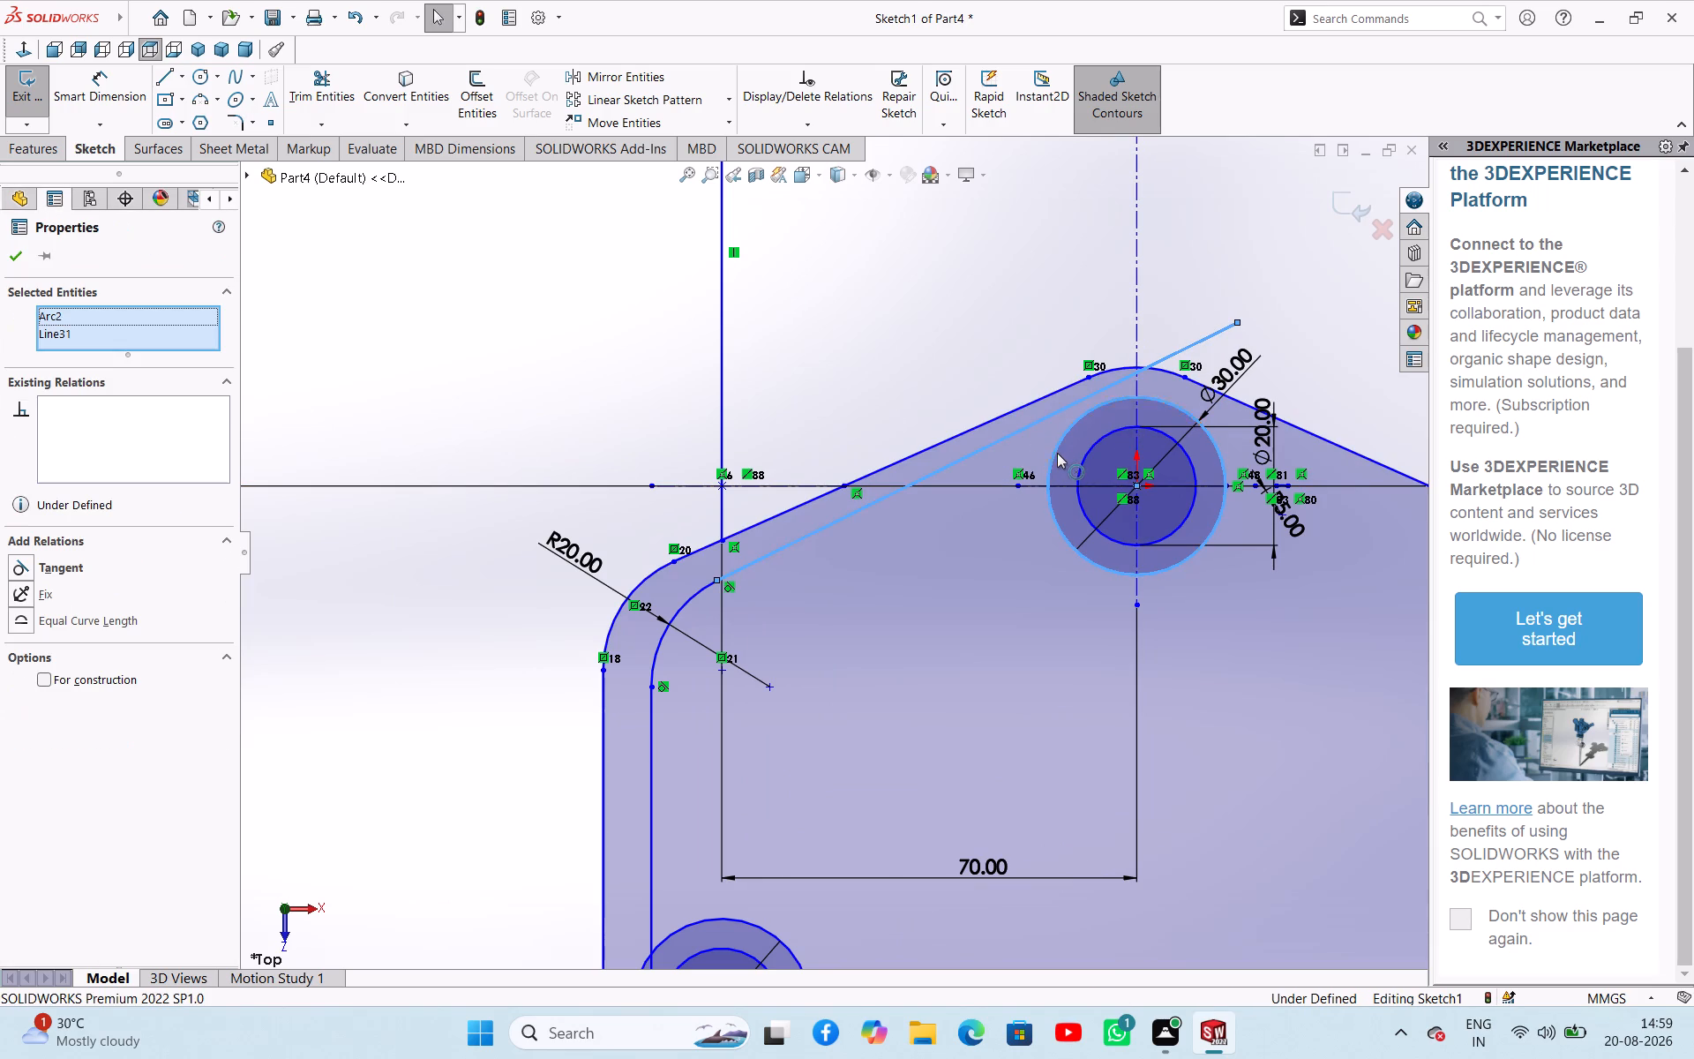
pyautogui.click(1107, 376)
pyautogui.click(990, 554)
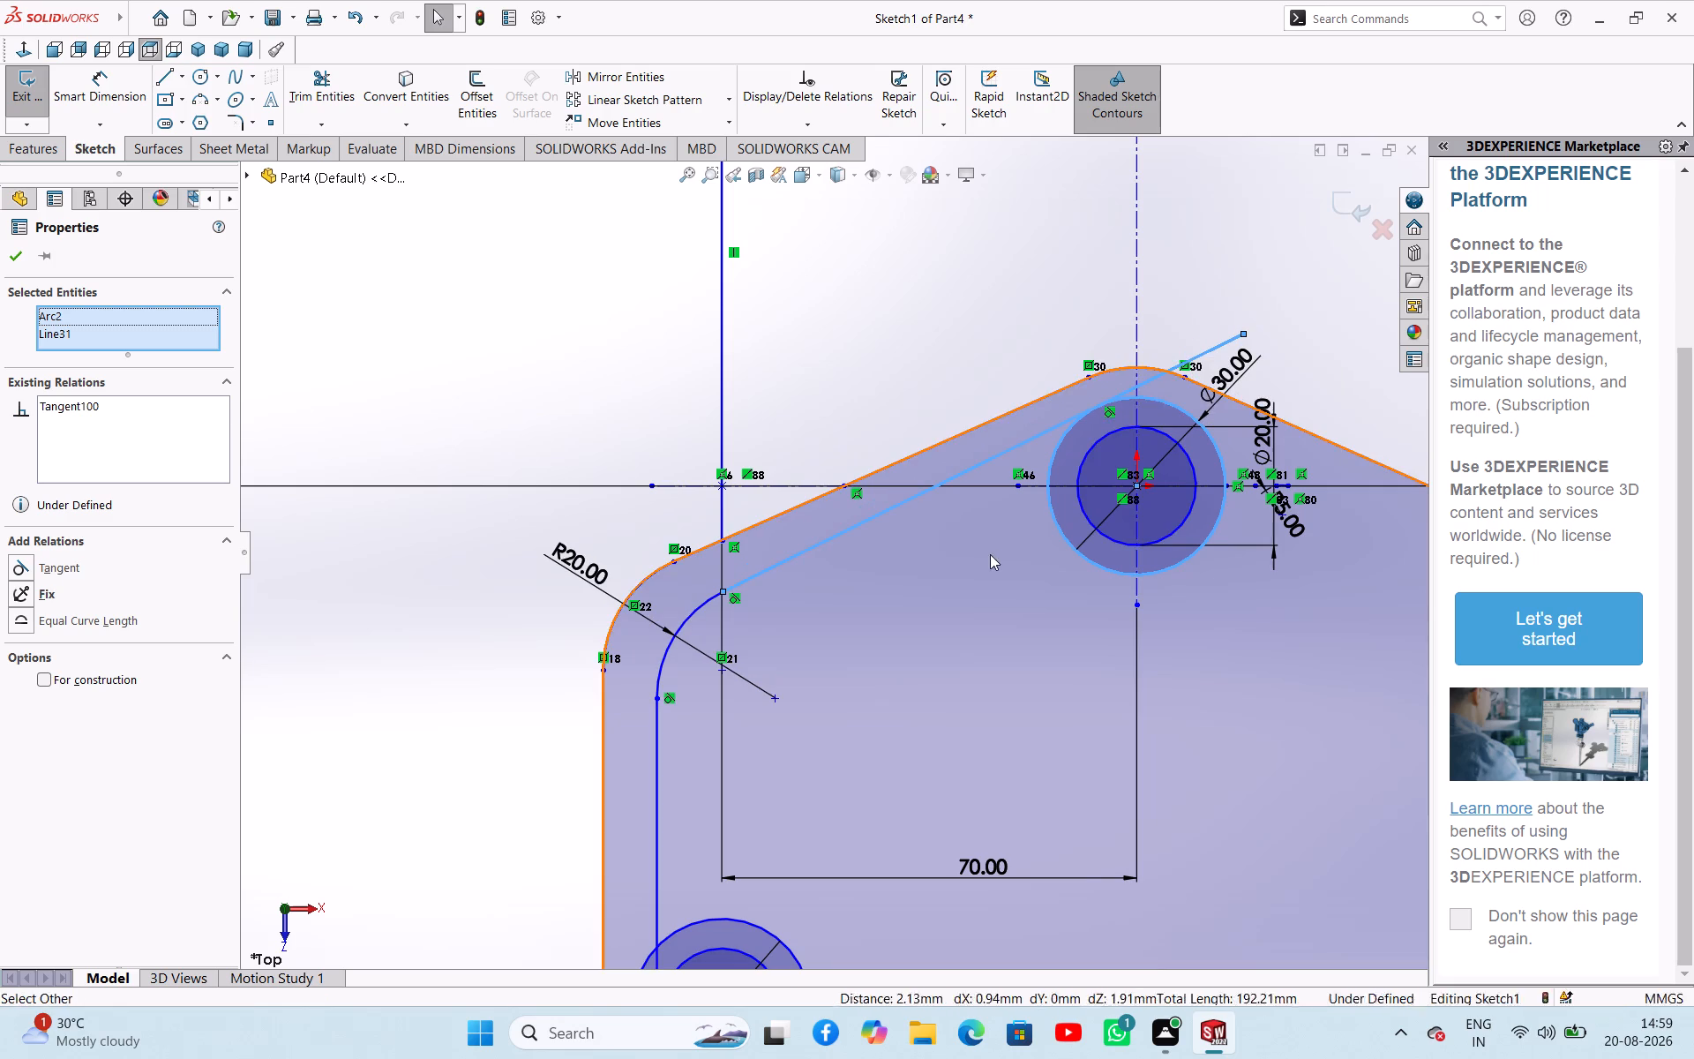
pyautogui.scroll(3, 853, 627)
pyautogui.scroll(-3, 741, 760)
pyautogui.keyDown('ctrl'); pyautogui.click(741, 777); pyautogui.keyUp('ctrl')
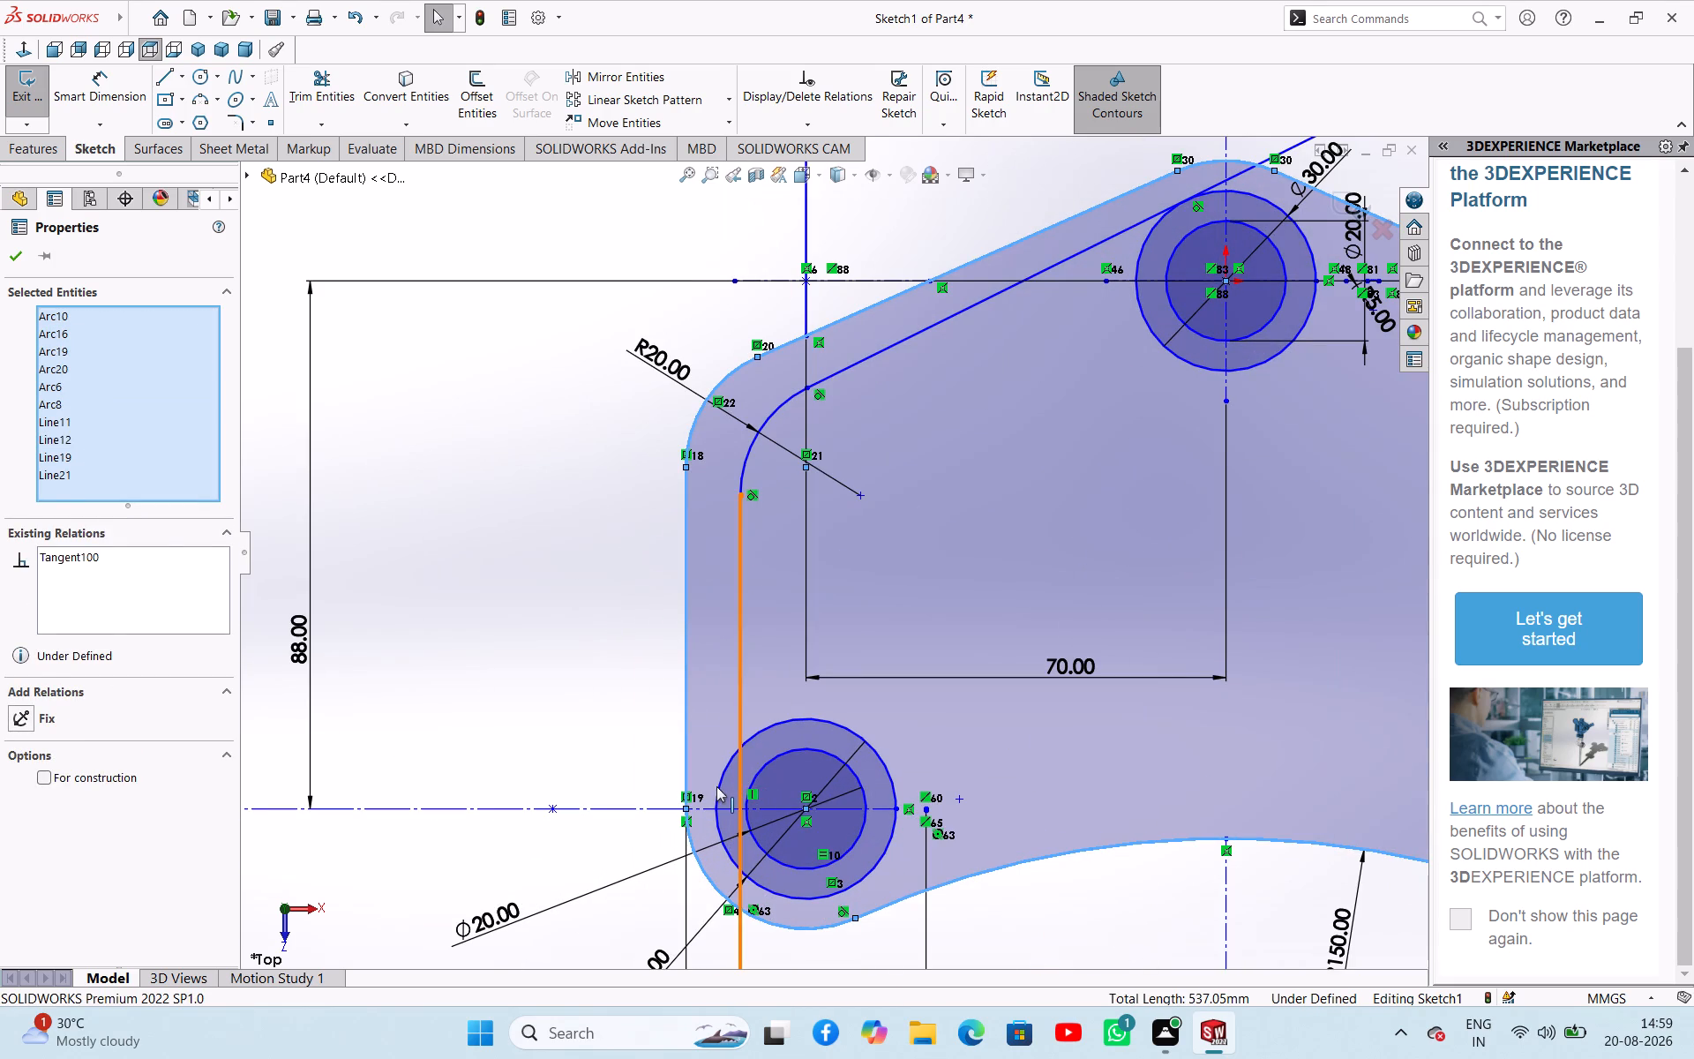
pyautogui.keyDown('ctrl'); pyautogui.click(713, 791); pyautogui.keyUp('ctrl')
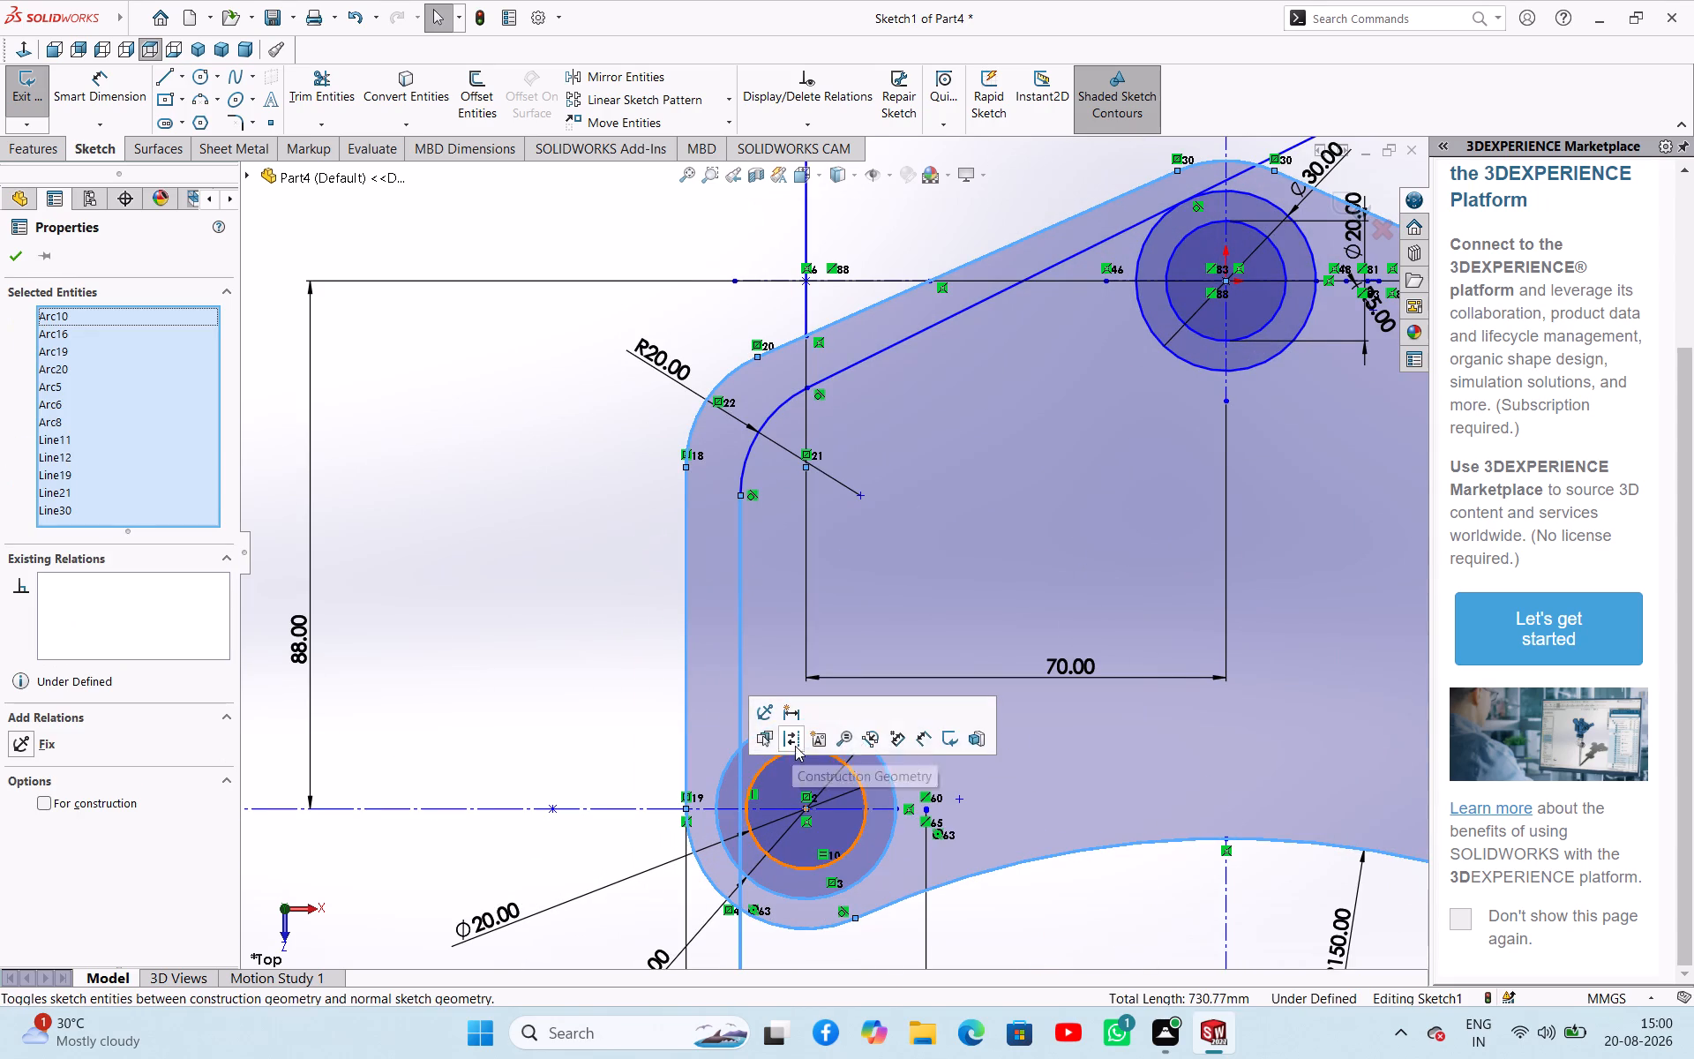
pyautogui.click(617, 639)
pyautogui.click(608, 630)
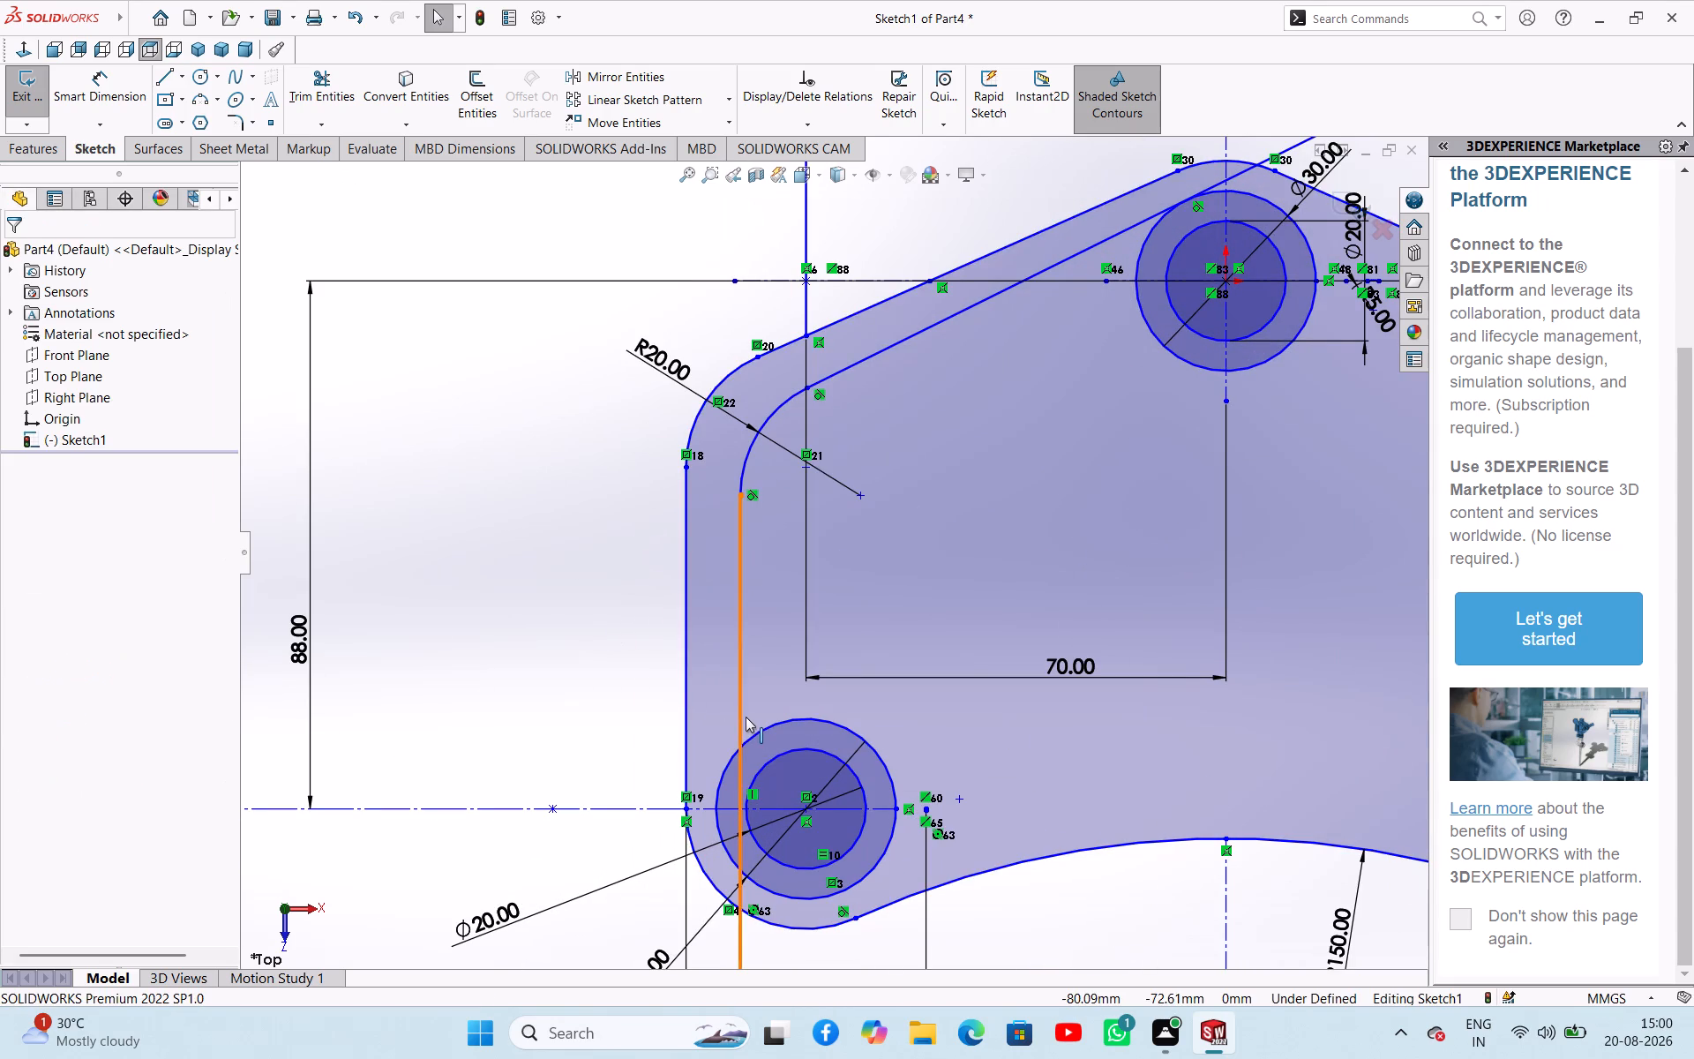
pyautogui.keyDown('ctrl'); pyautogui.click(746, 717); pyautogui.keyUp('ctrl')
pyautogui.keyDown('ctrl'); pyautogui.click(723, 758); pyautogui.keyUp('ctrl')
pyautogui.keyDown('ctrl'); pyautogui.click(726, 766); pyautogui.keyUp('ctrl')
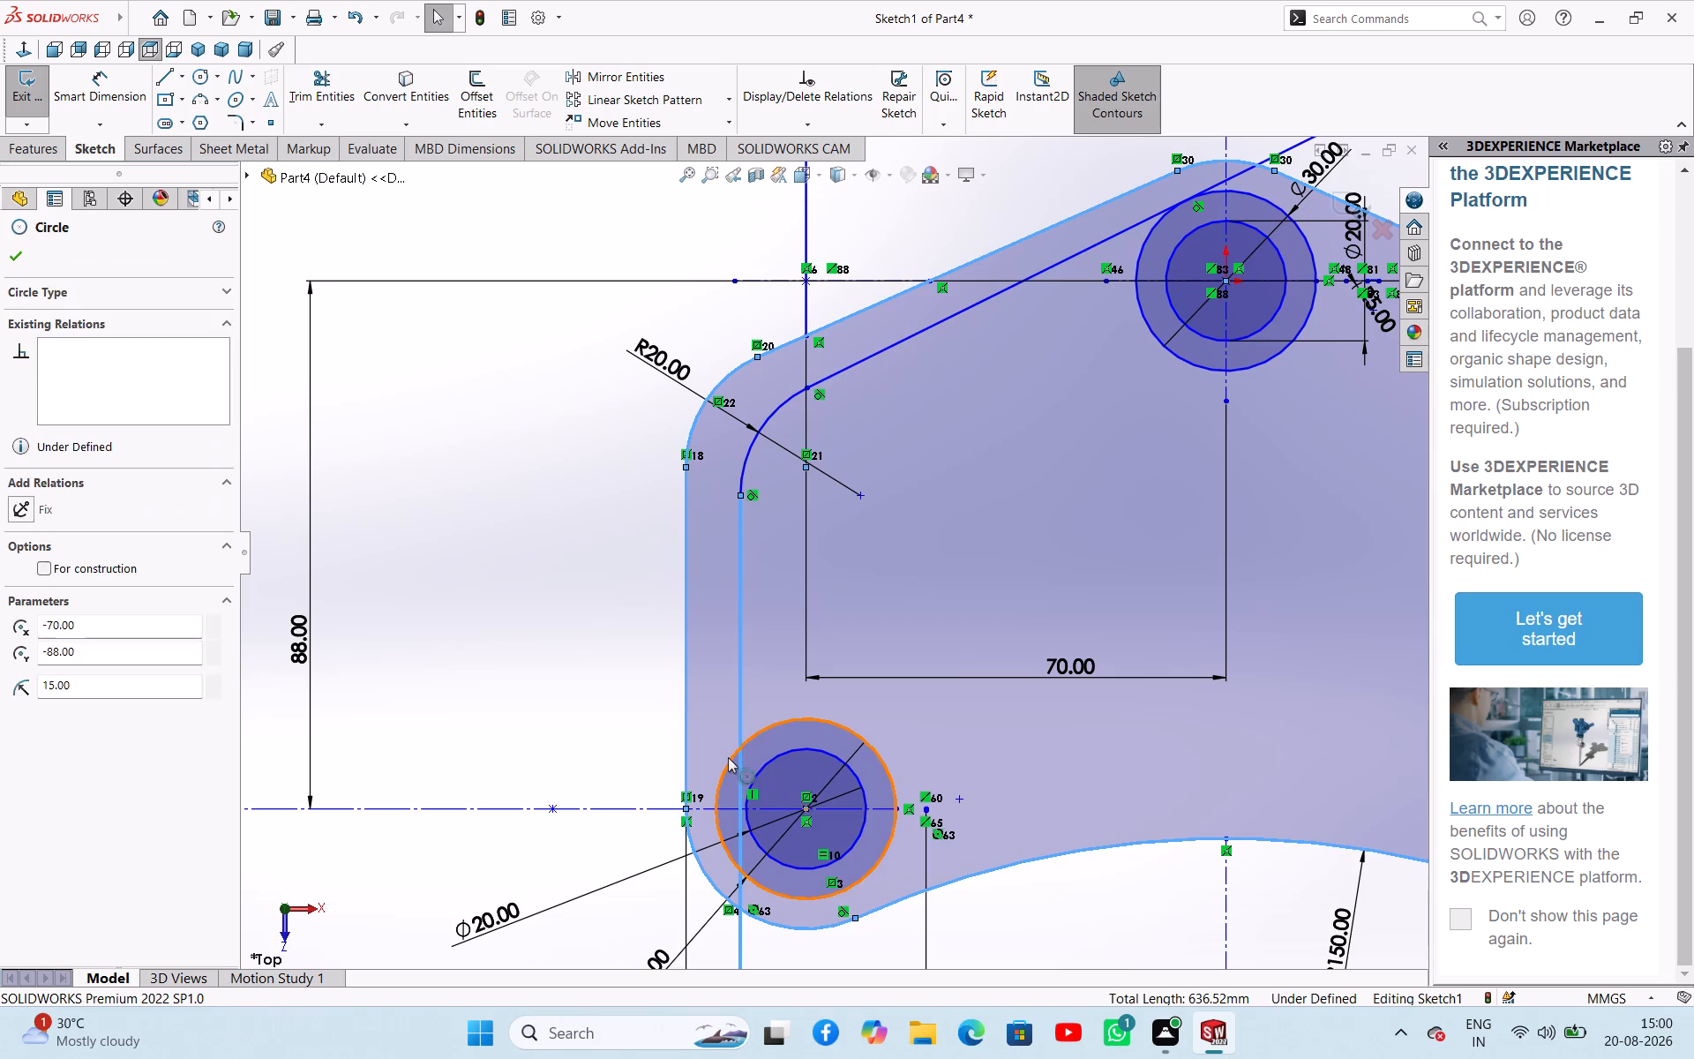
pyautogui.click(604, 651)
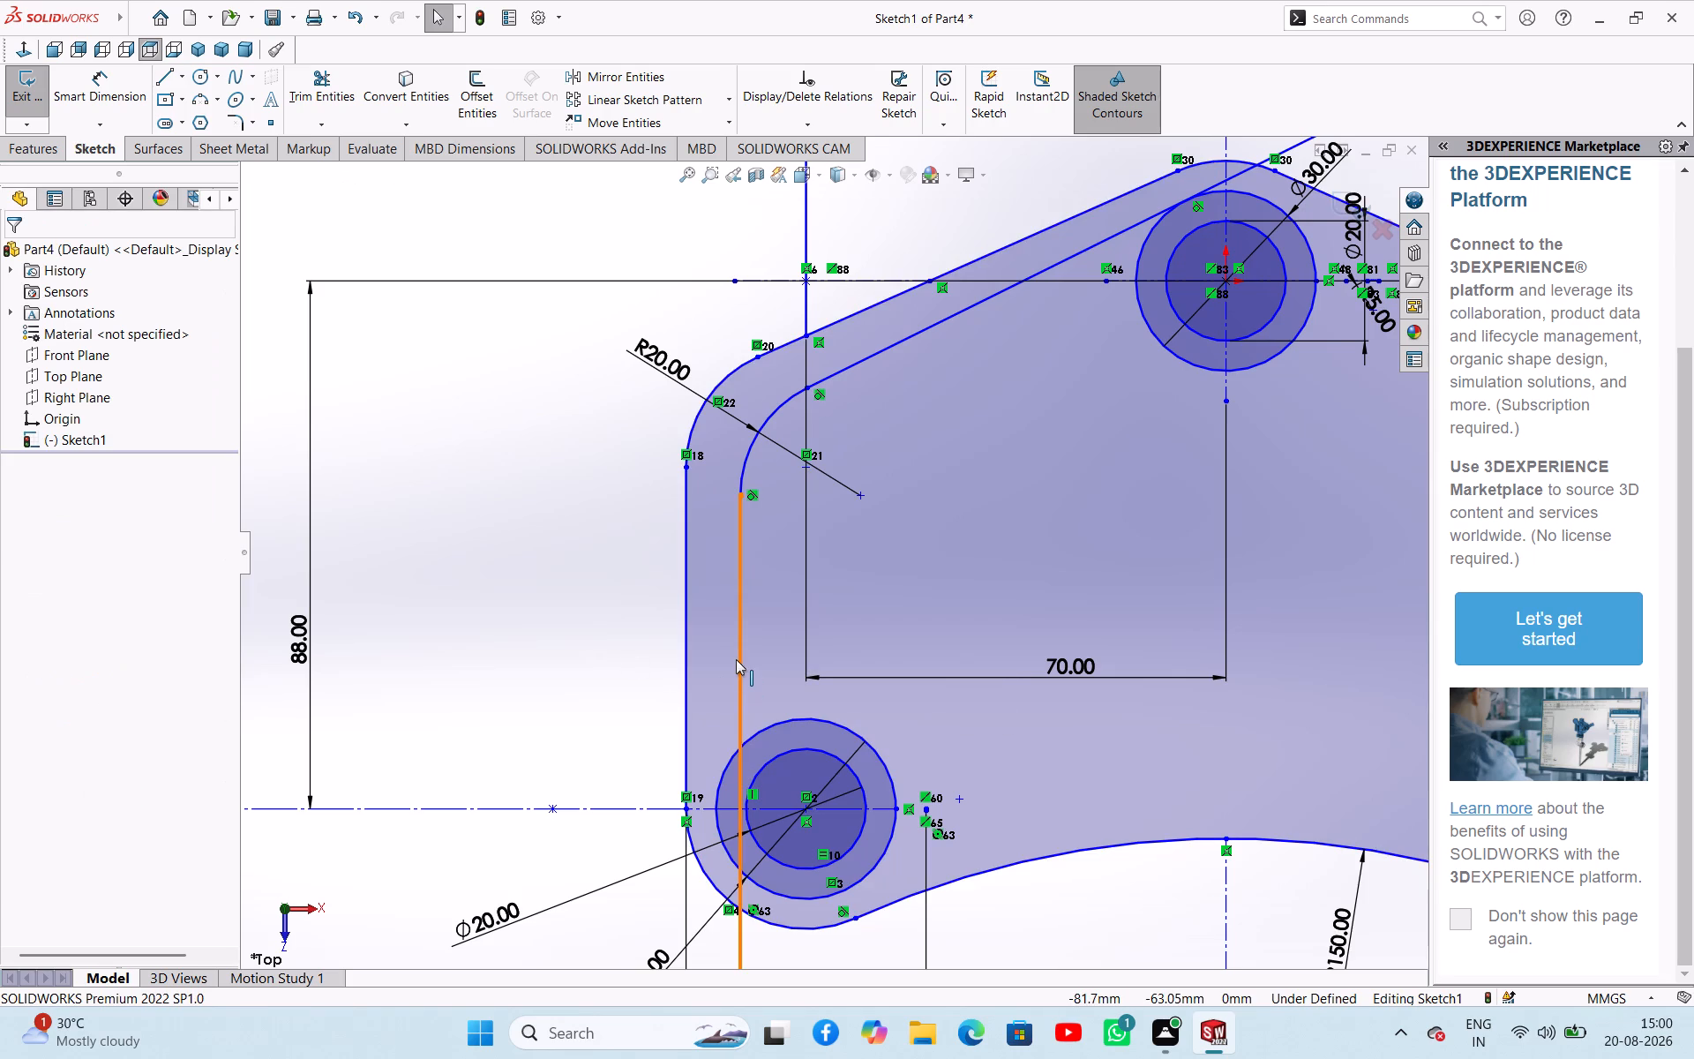
# Make the inner vertical line tangent to the left lower boss's 30 mm circle.
pyautogui.keyDown('ctrl'); pyautogui.click(736, 659); pyautogui.keyUp('ctrl')
pyautogui.keyDown('ctrl'); pyautogui.click(726, 769); pyautogui.keyUp('ctrl')
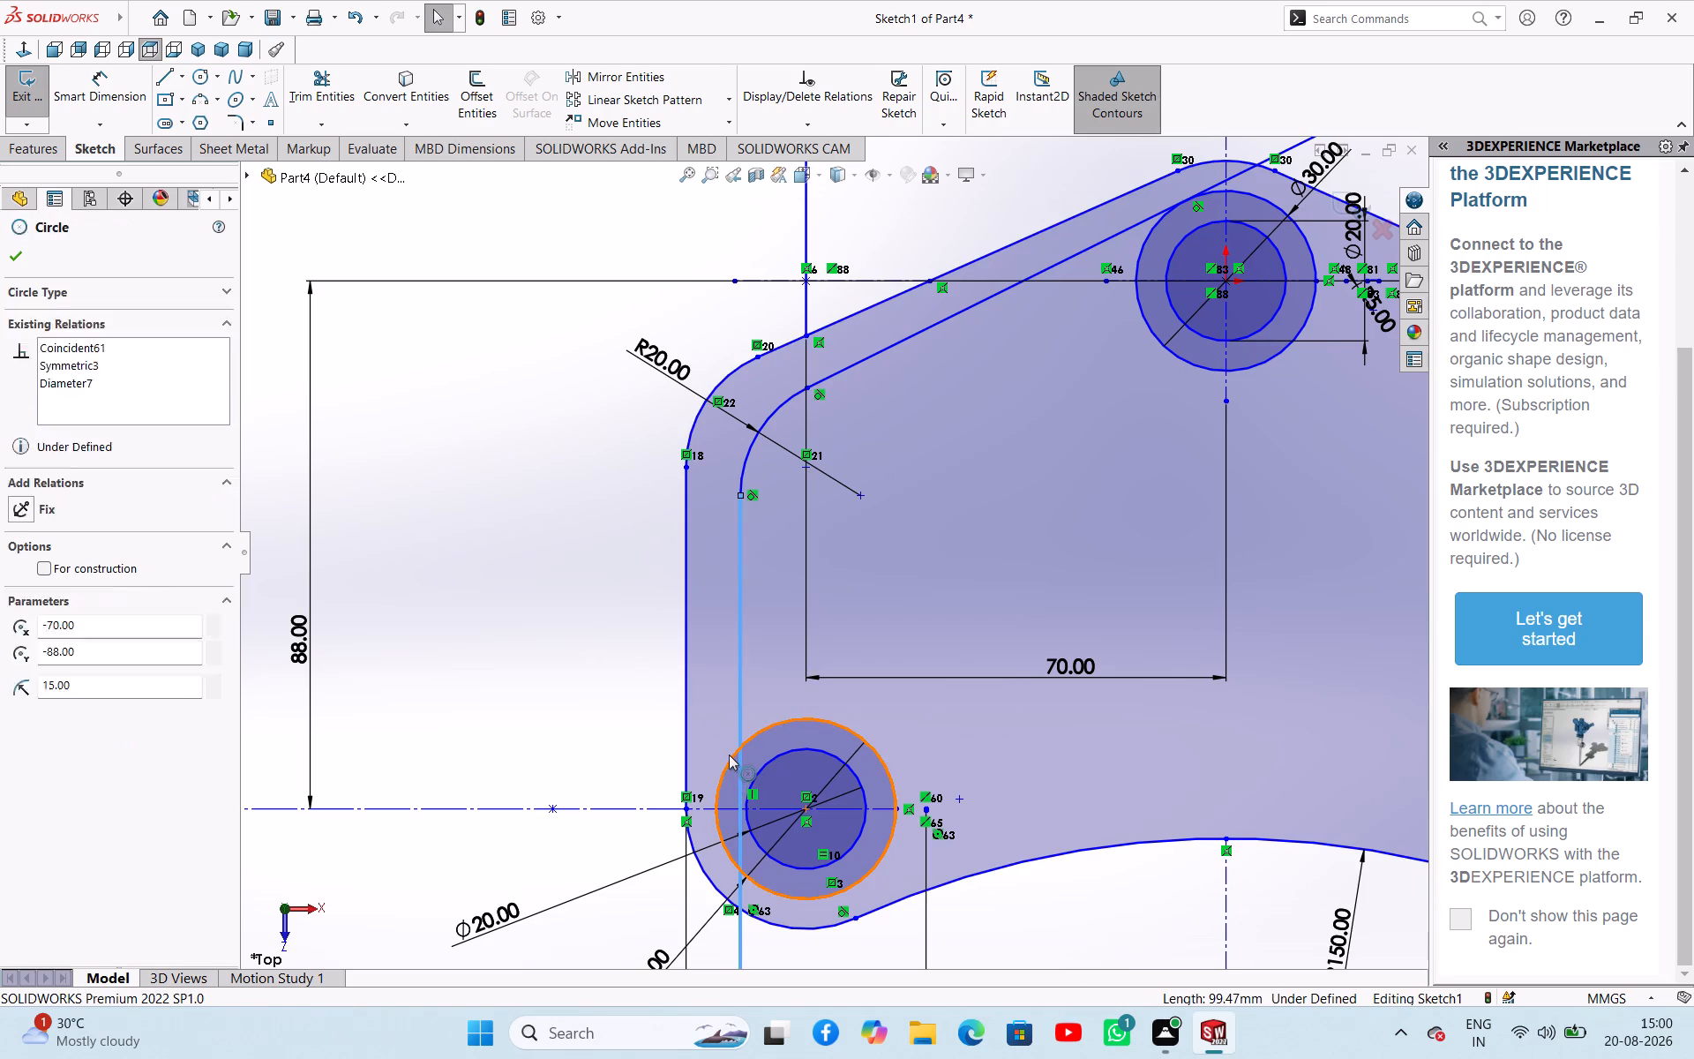
pyautogui.click(782, 692)
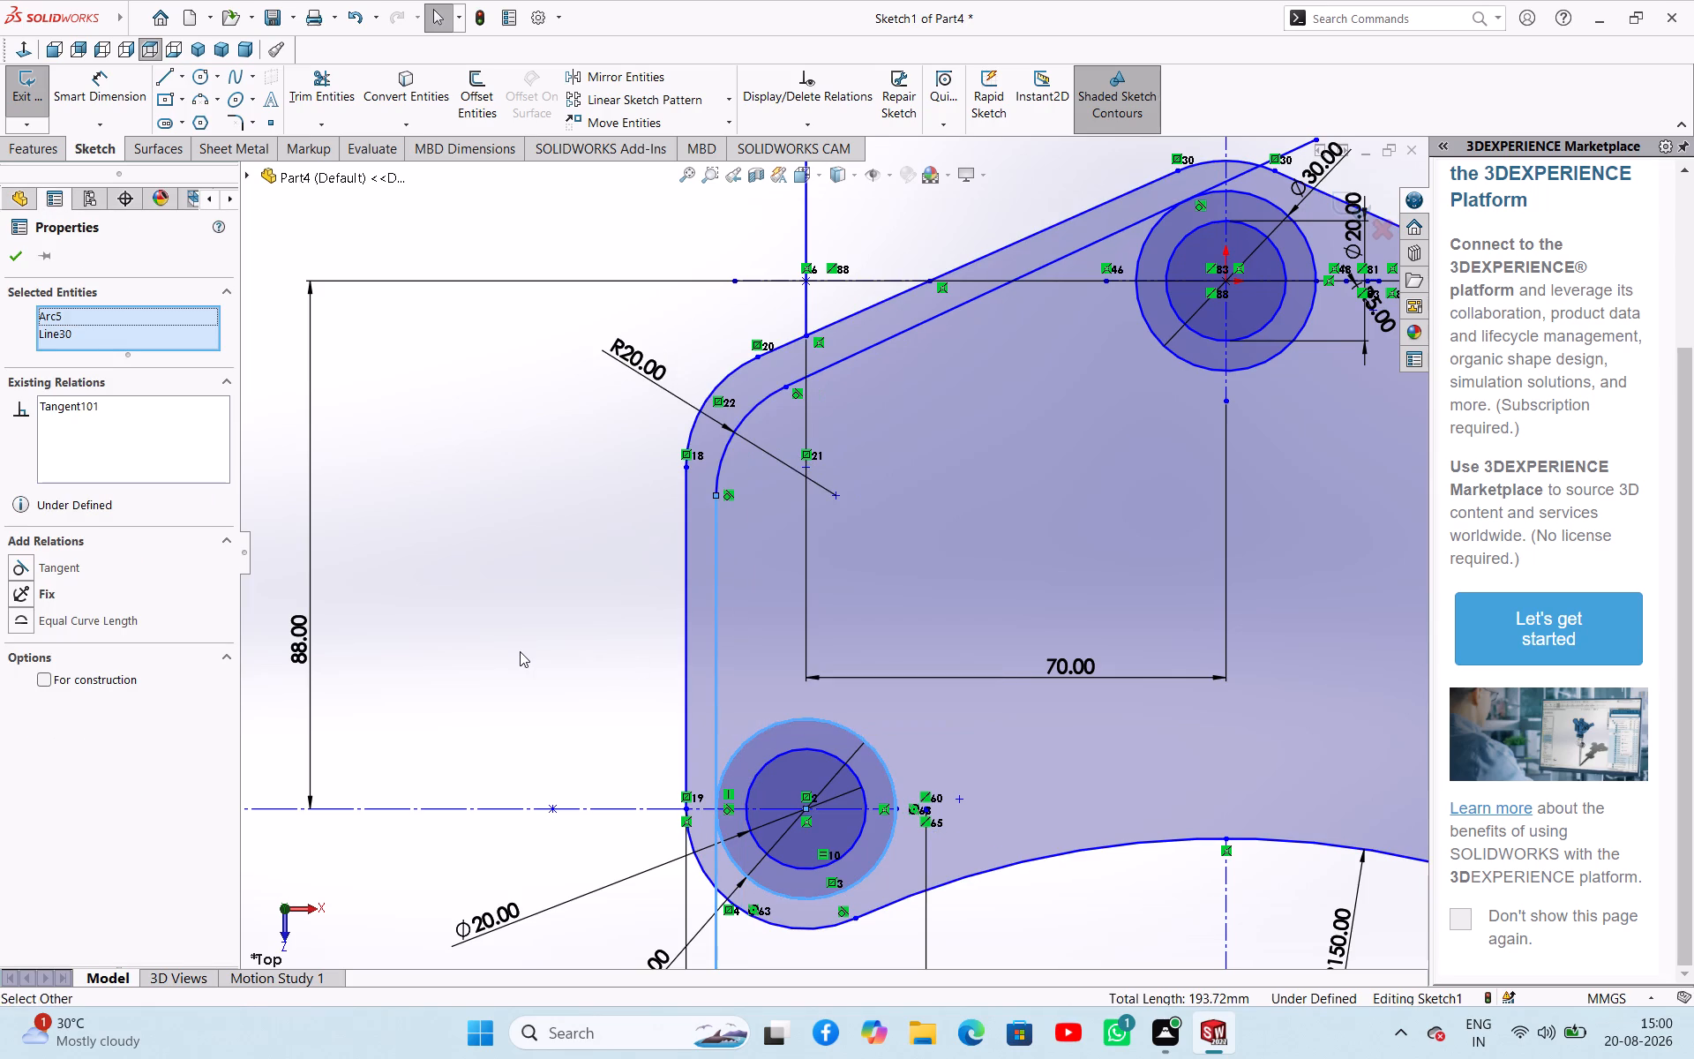
pyautogui.click(520, 651)
# Sketch a small three-point arc of about 2.8 mm radius joining the left lower boss's 30 mm circle to the inner vertical line.
pyautogui.scroll(2, 567, 700)
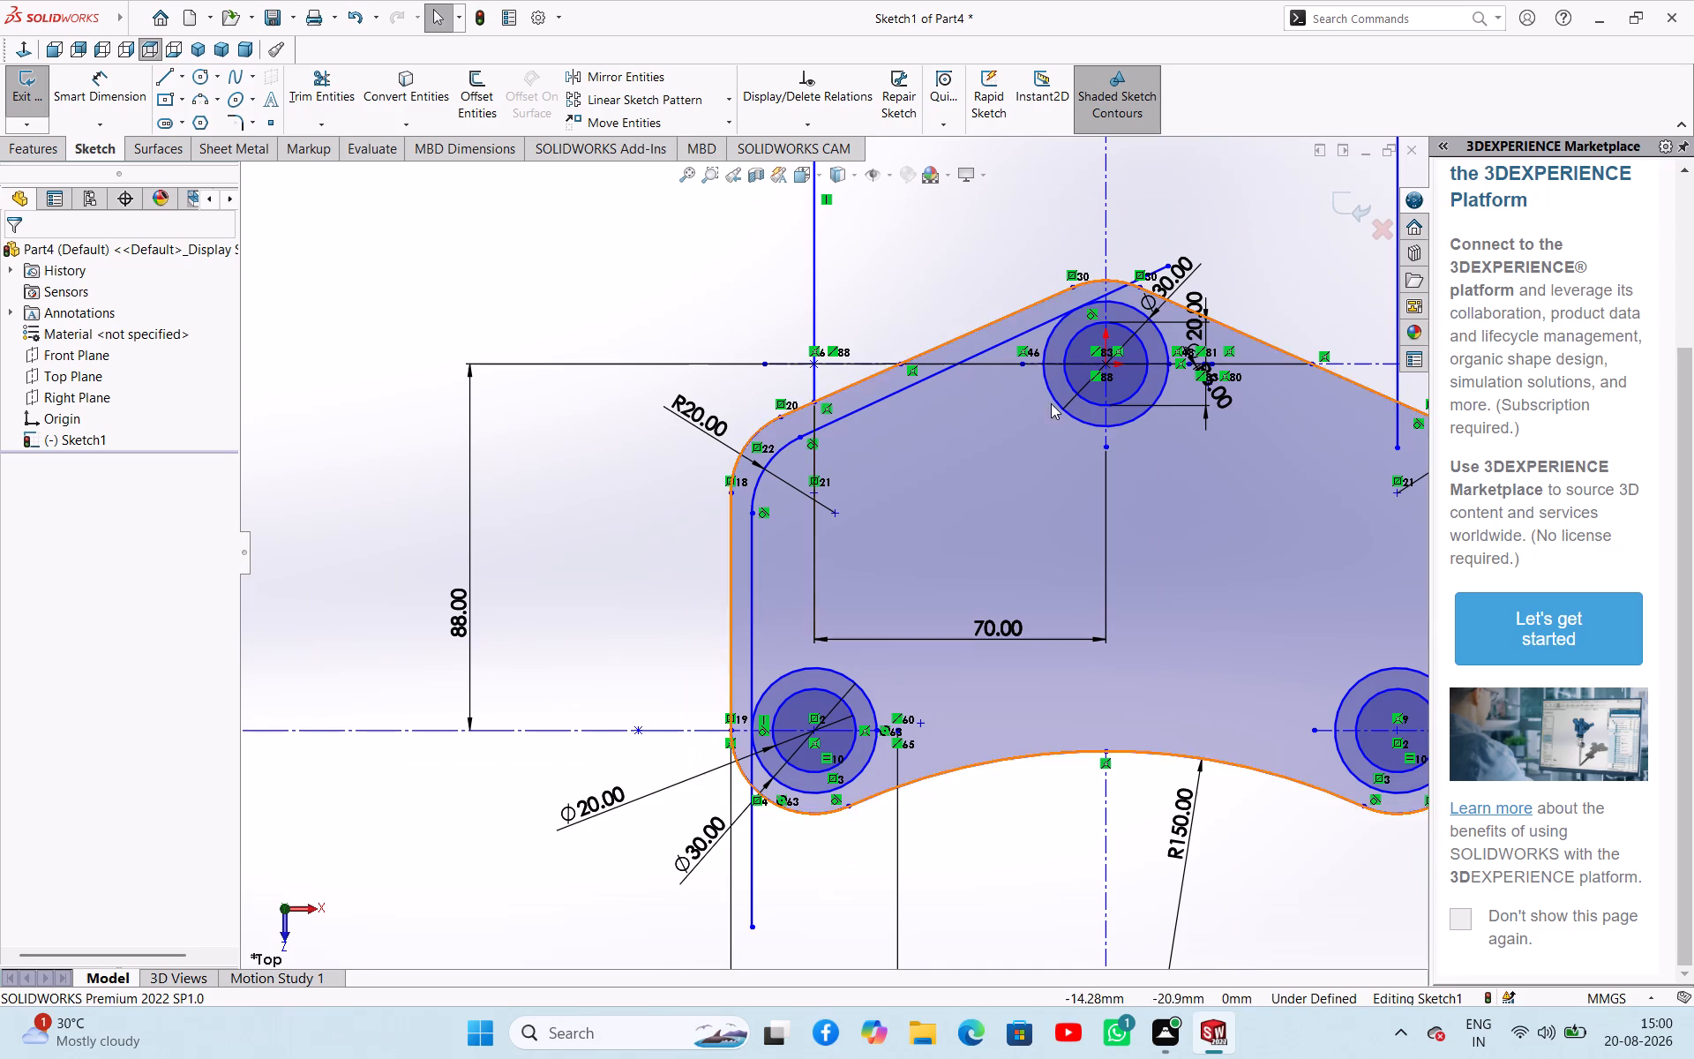
pyautogui.click(197, 96)
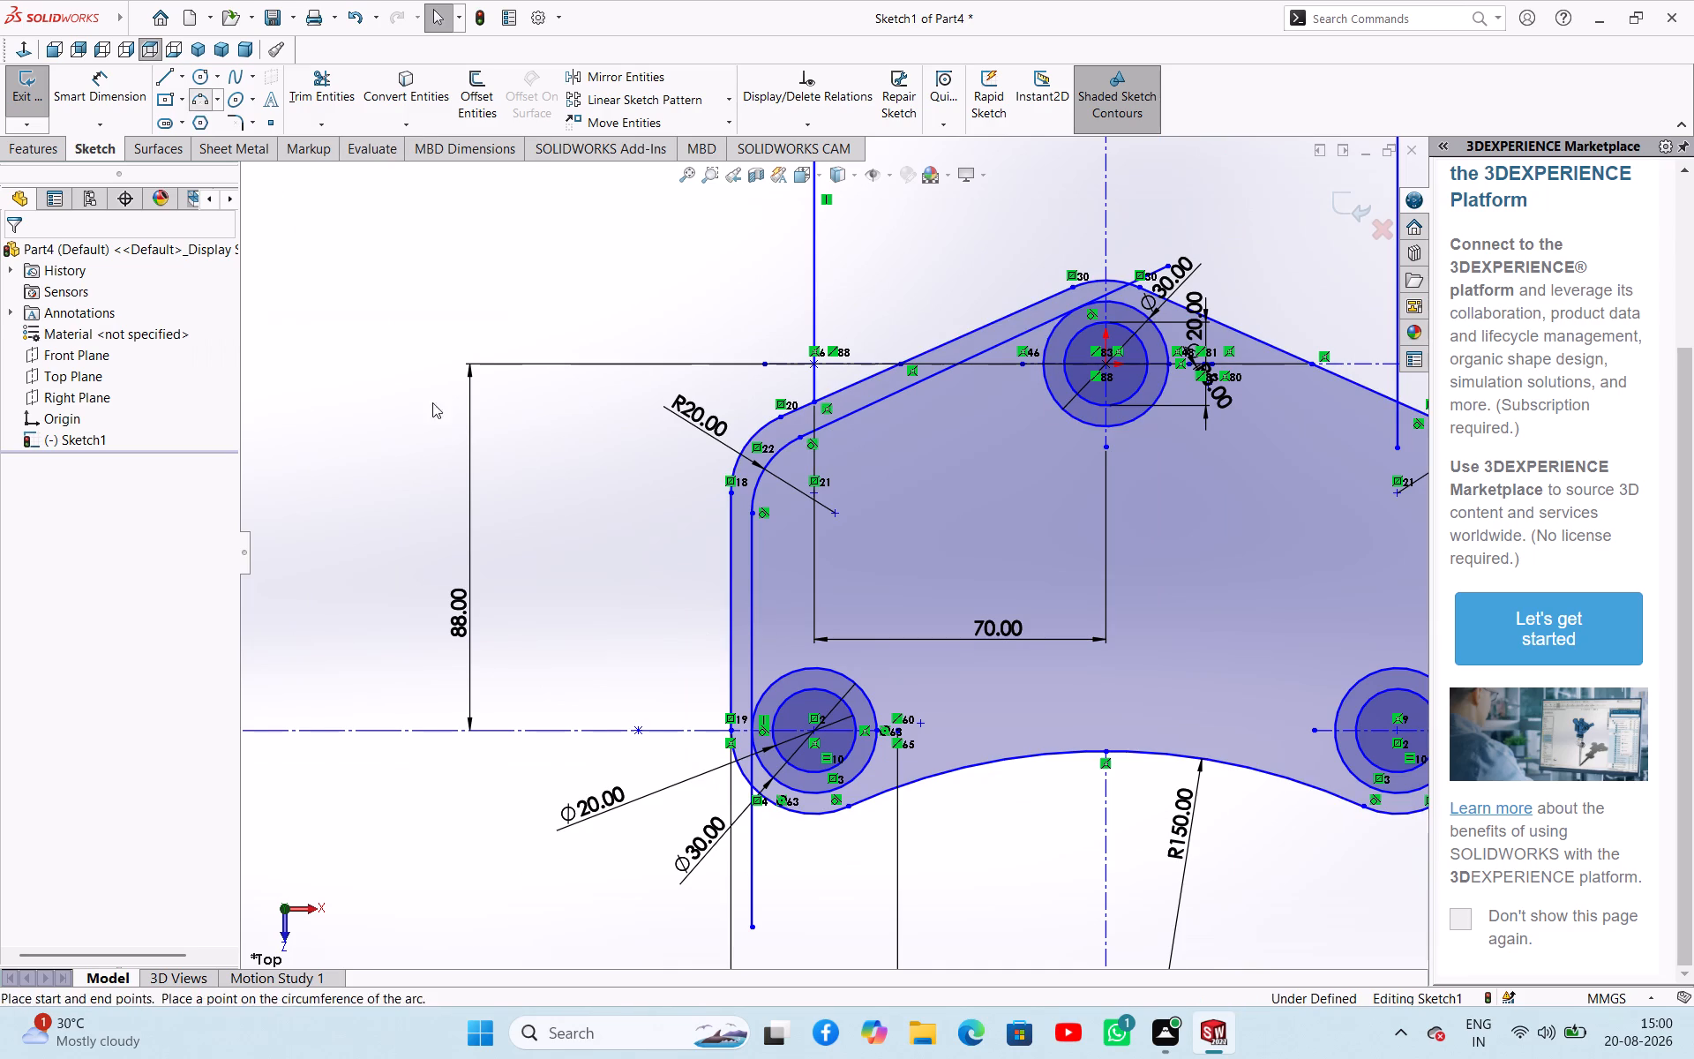
pyautogui.click(768, 693)
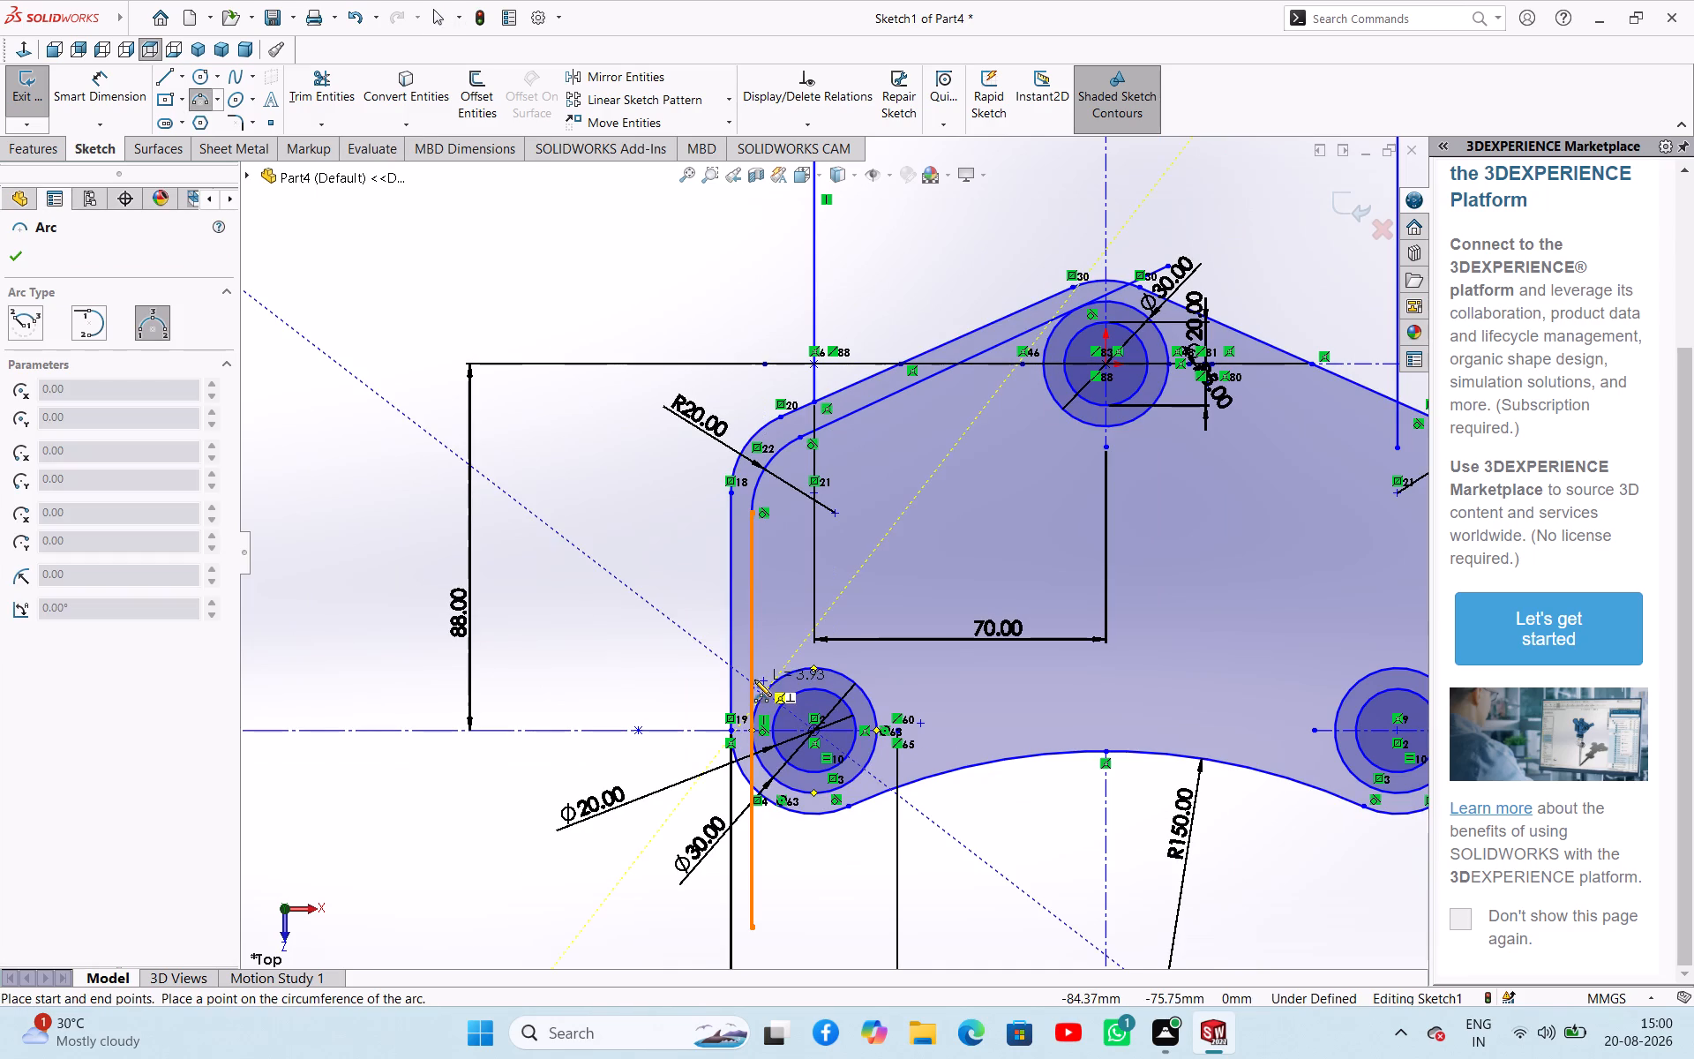
pyautogui.click(754, 678)
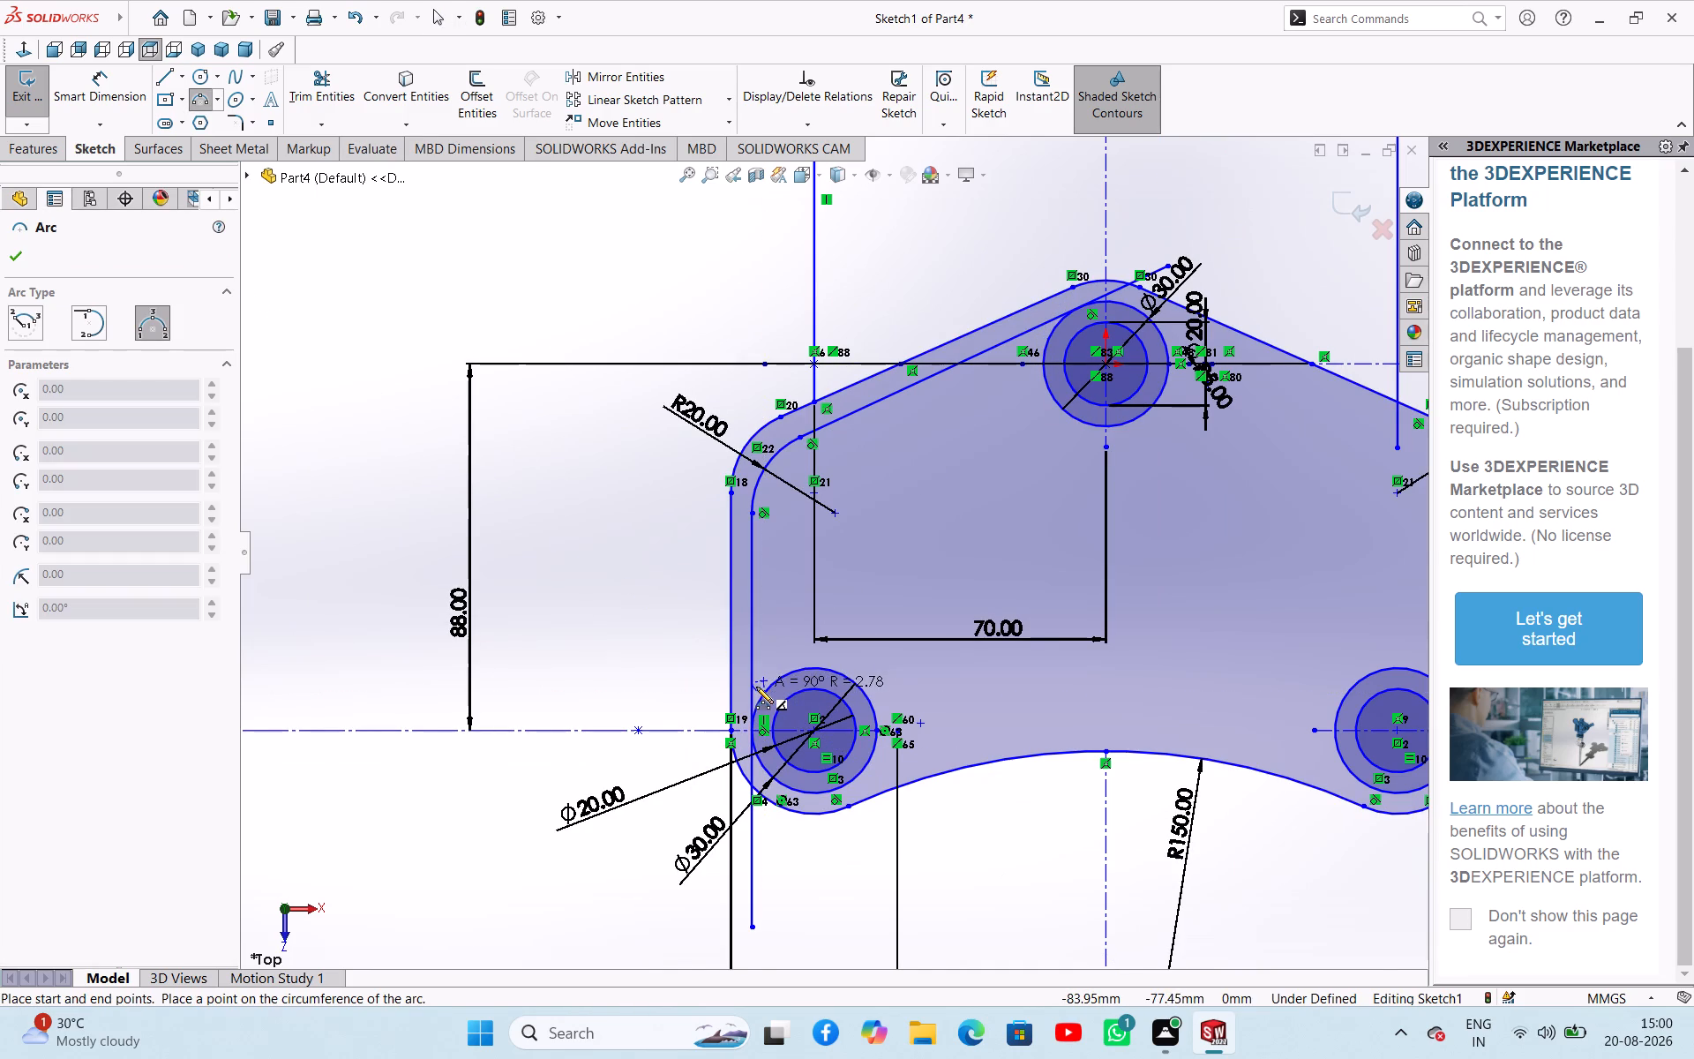
pyautogui.scroll(-4, 756, 687)
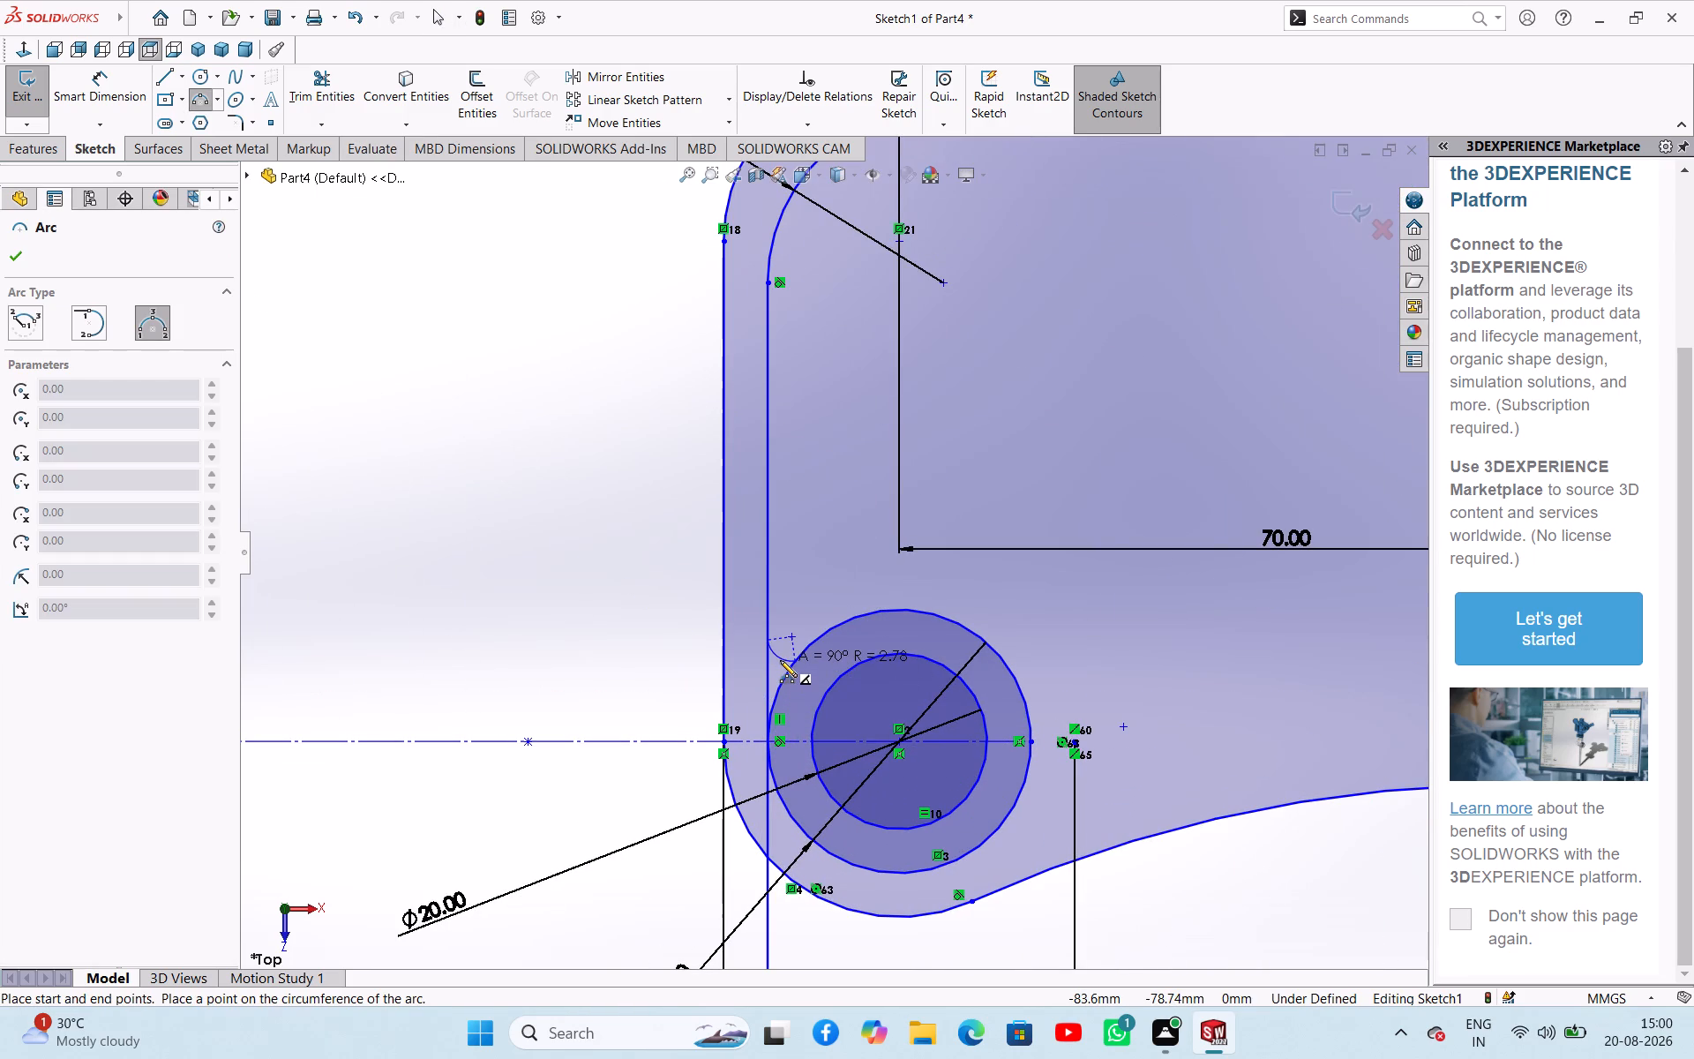
pyautogui.click(780, 658)
pyautogui.rightClick(584, 620)
pyautogui.click(623, 642)
# Dimension the small connecting arc above the left lower boss with a radius of 5 mm.
pyautogui.moveTo(613, 658); pyautogui.dragTo(621, 567, button='right')
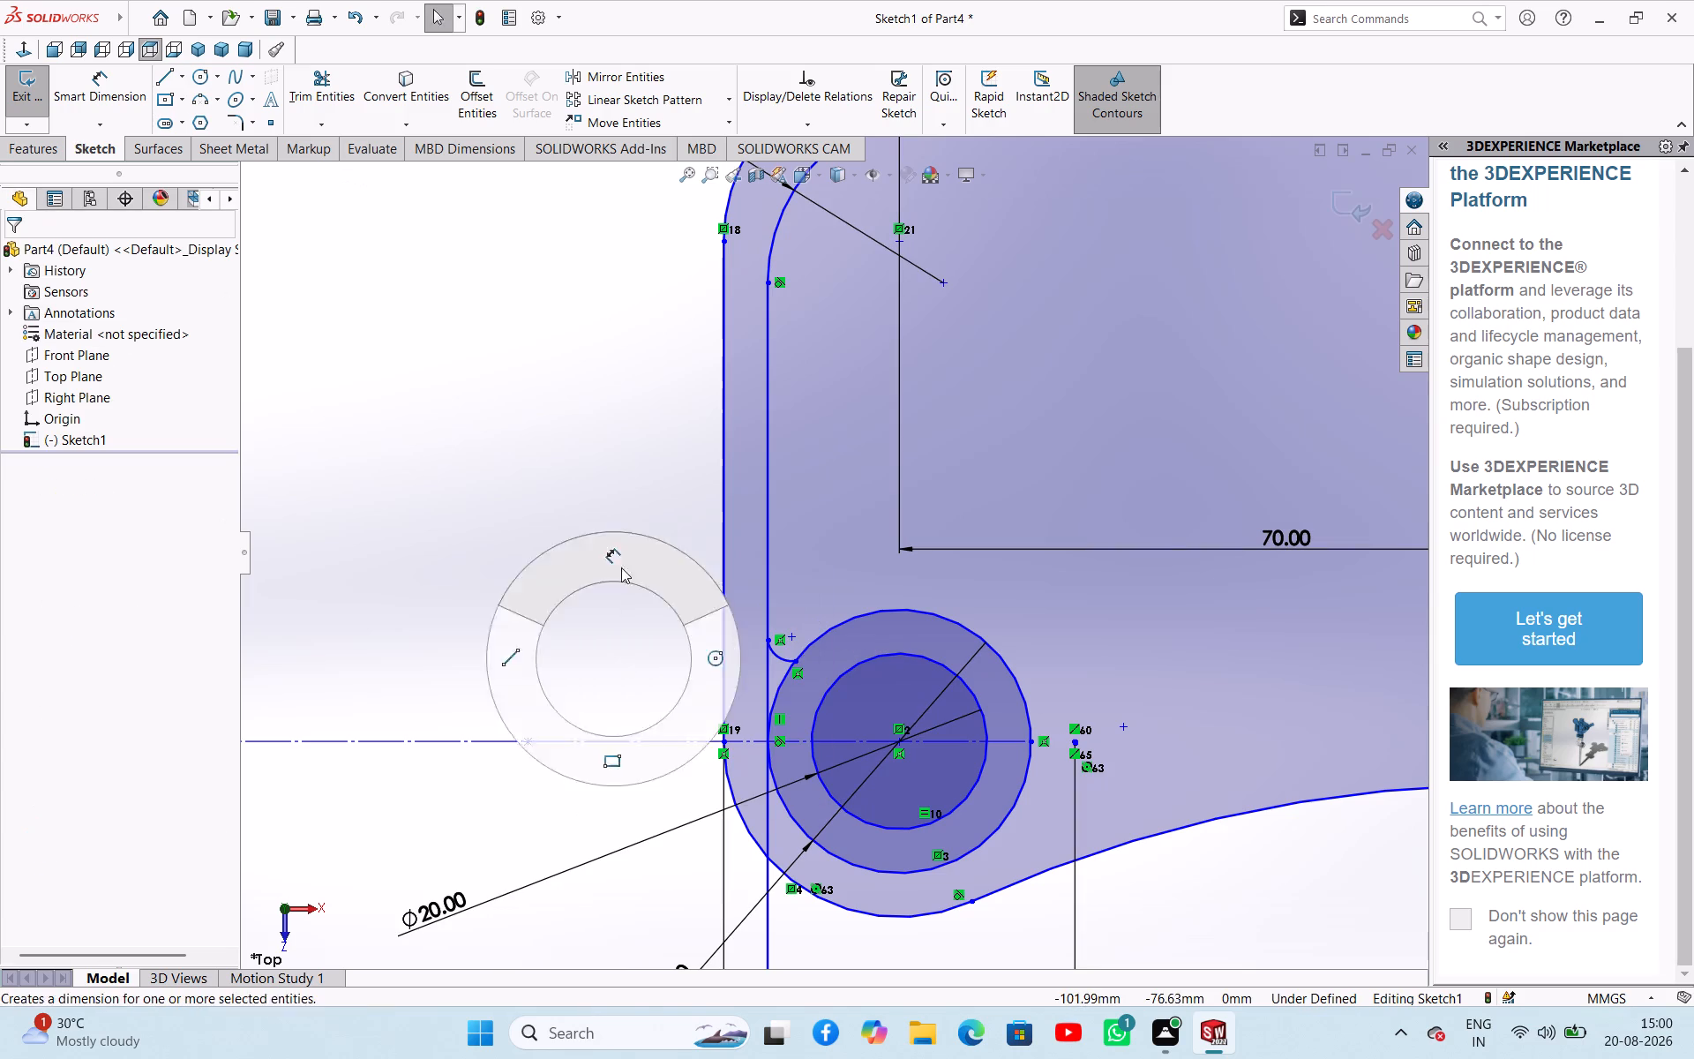
pyautogui.moveTo(621, 567); pyautogui.dragTo(644, 485, button='right')
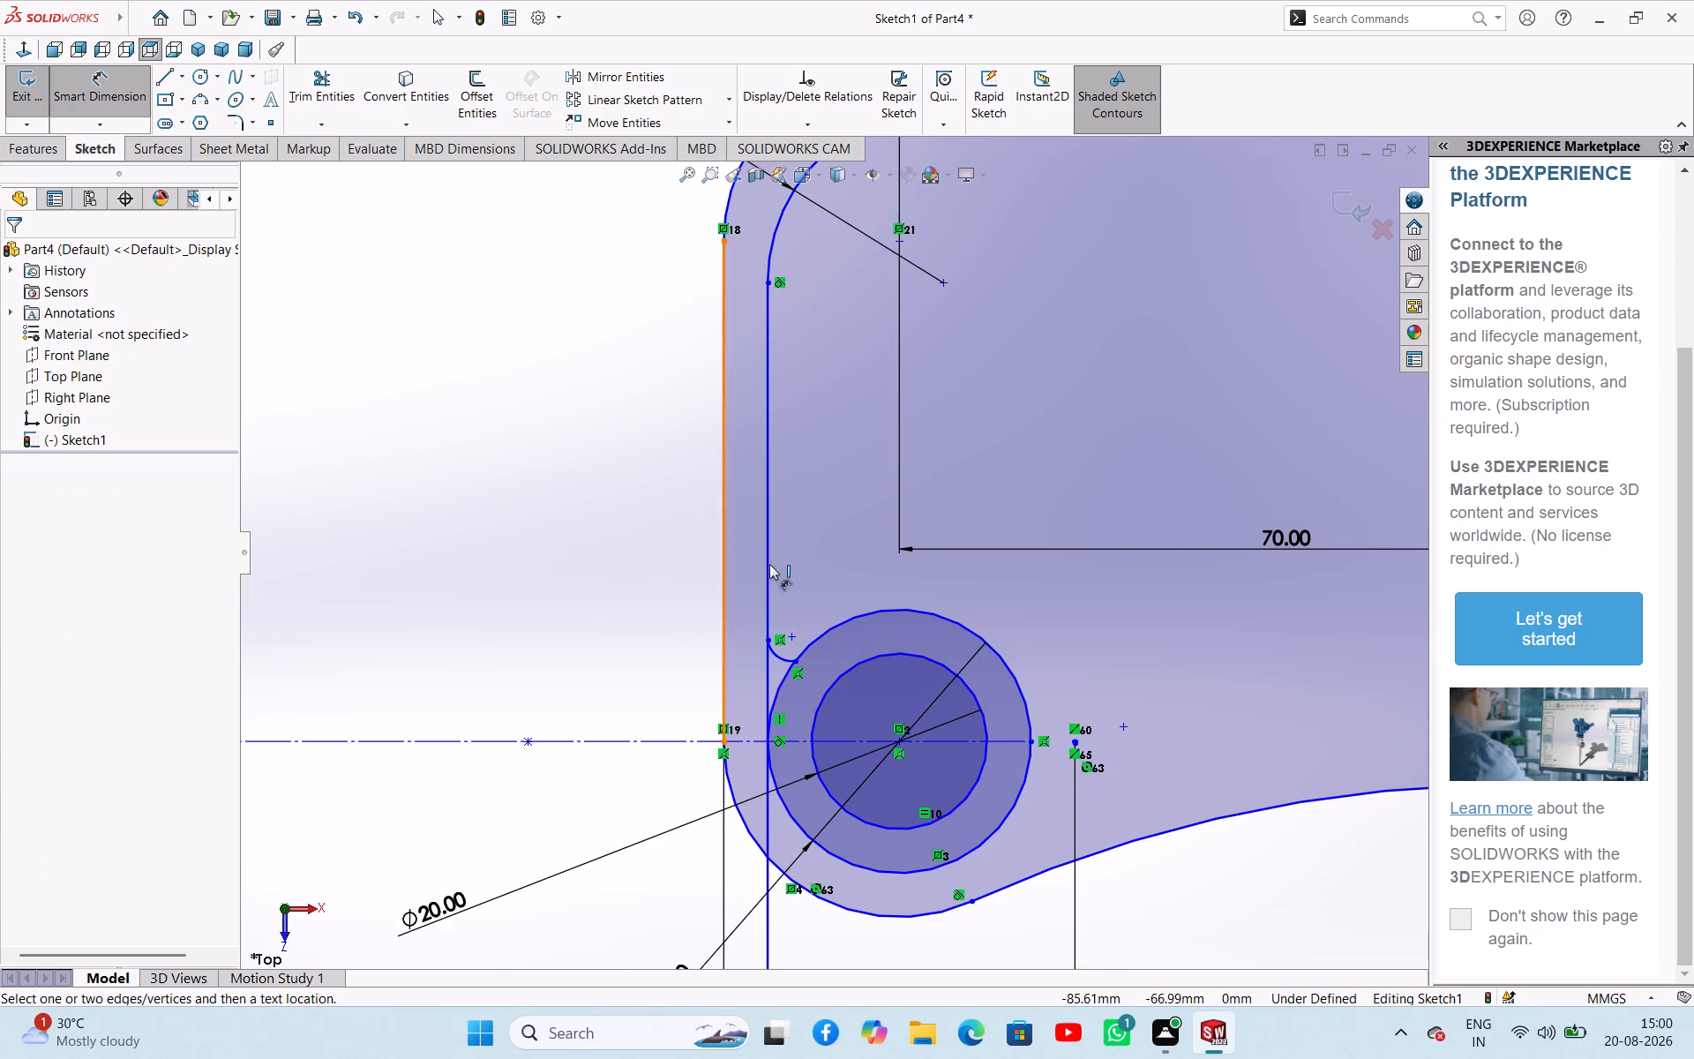
pyautogui.scroll(-3, 790, 665)
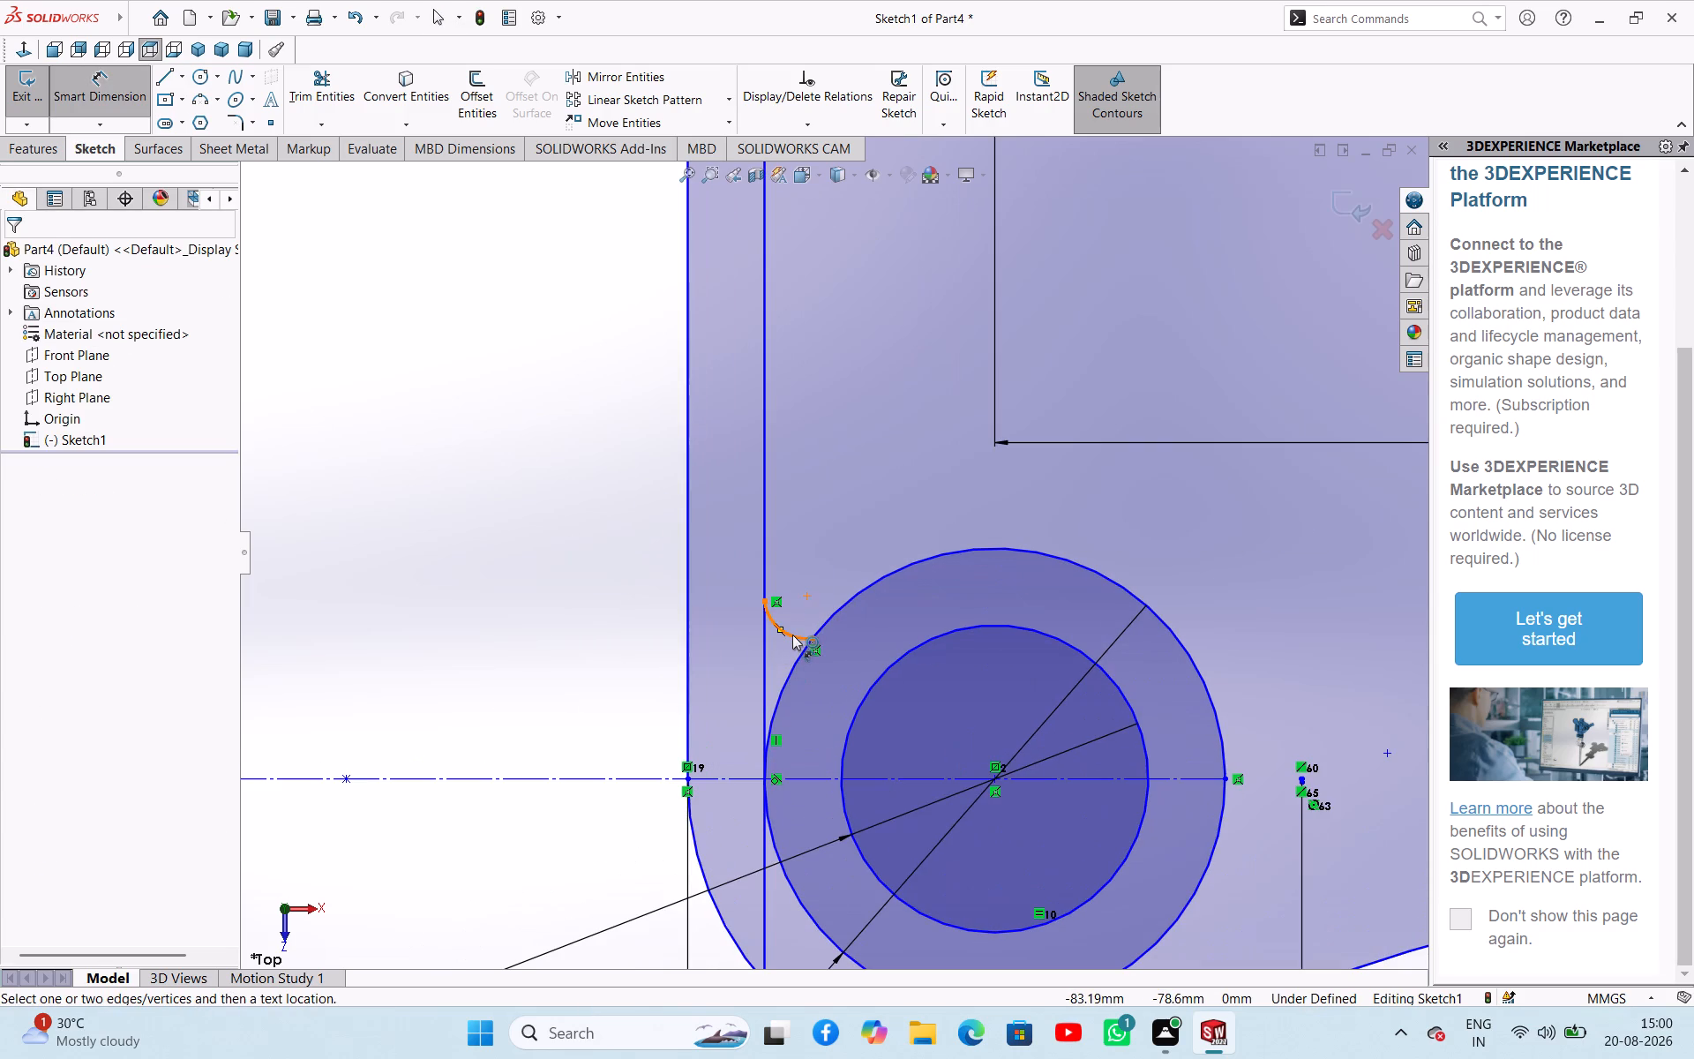
pyautogui.click(792, 635)
pyautogui.click(632, 687)
pyautogui.press('5')
pyautogui.press('Return')
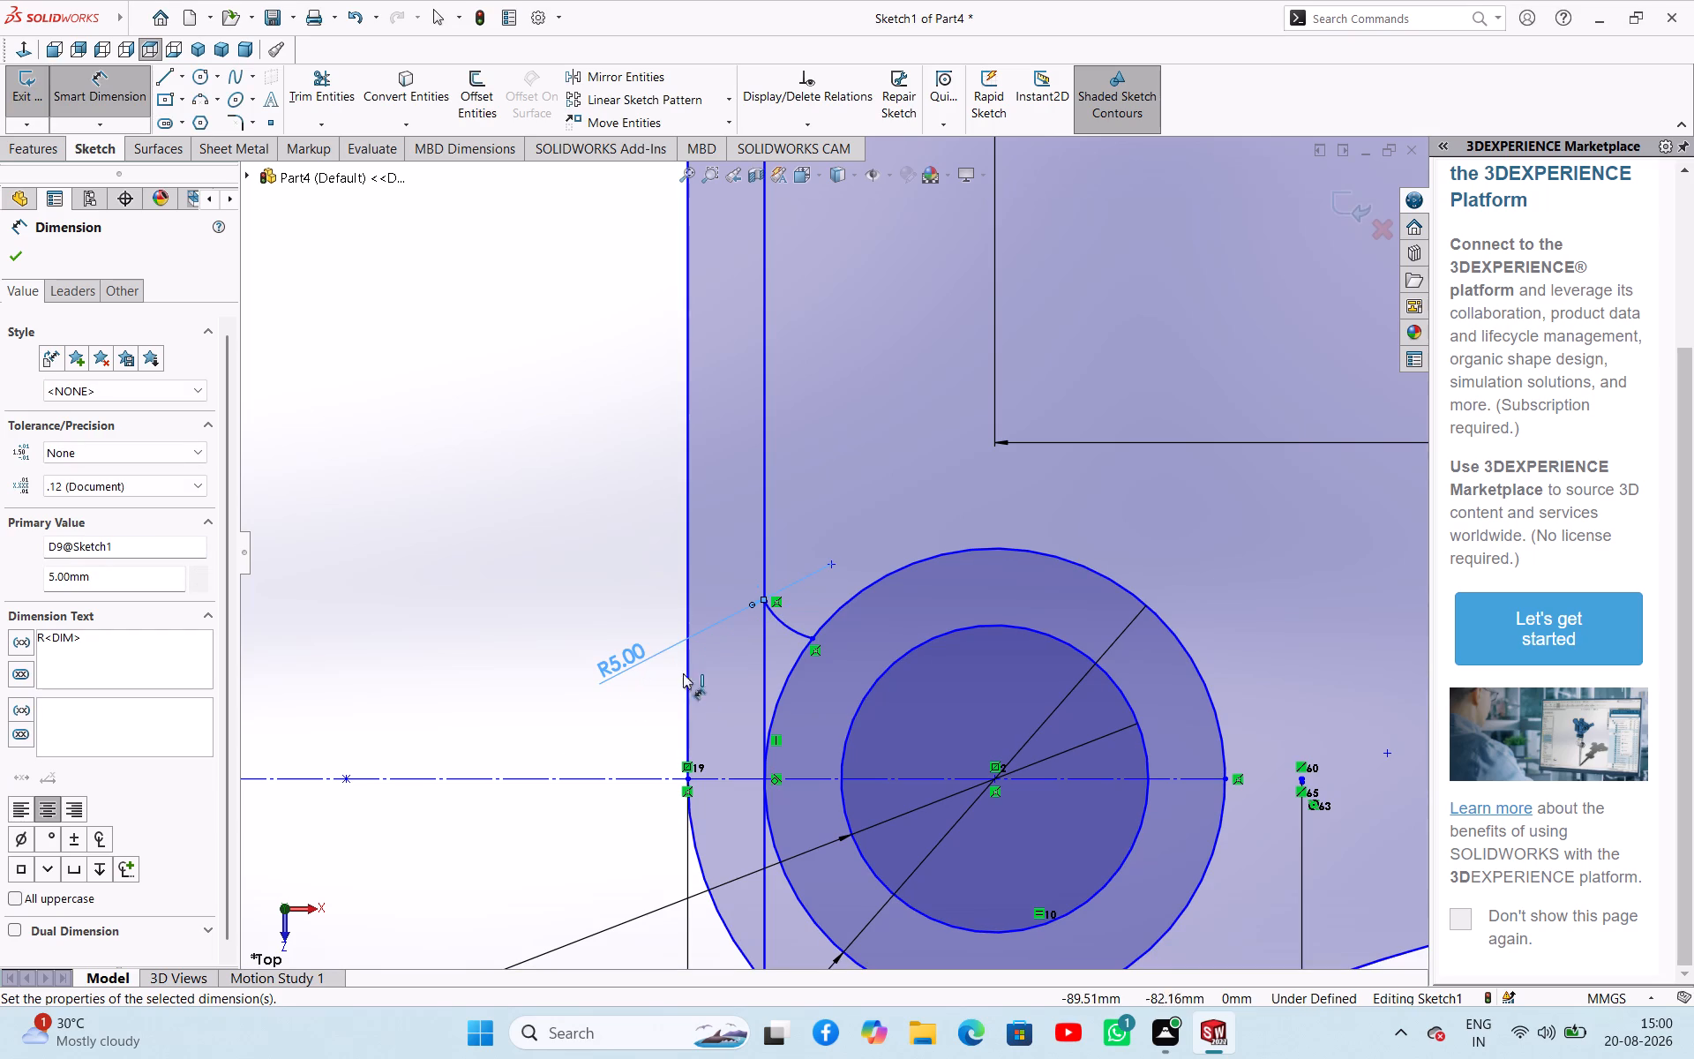
pyautogui.rightClick(573, 589)
pyautogui.click(611, 653)
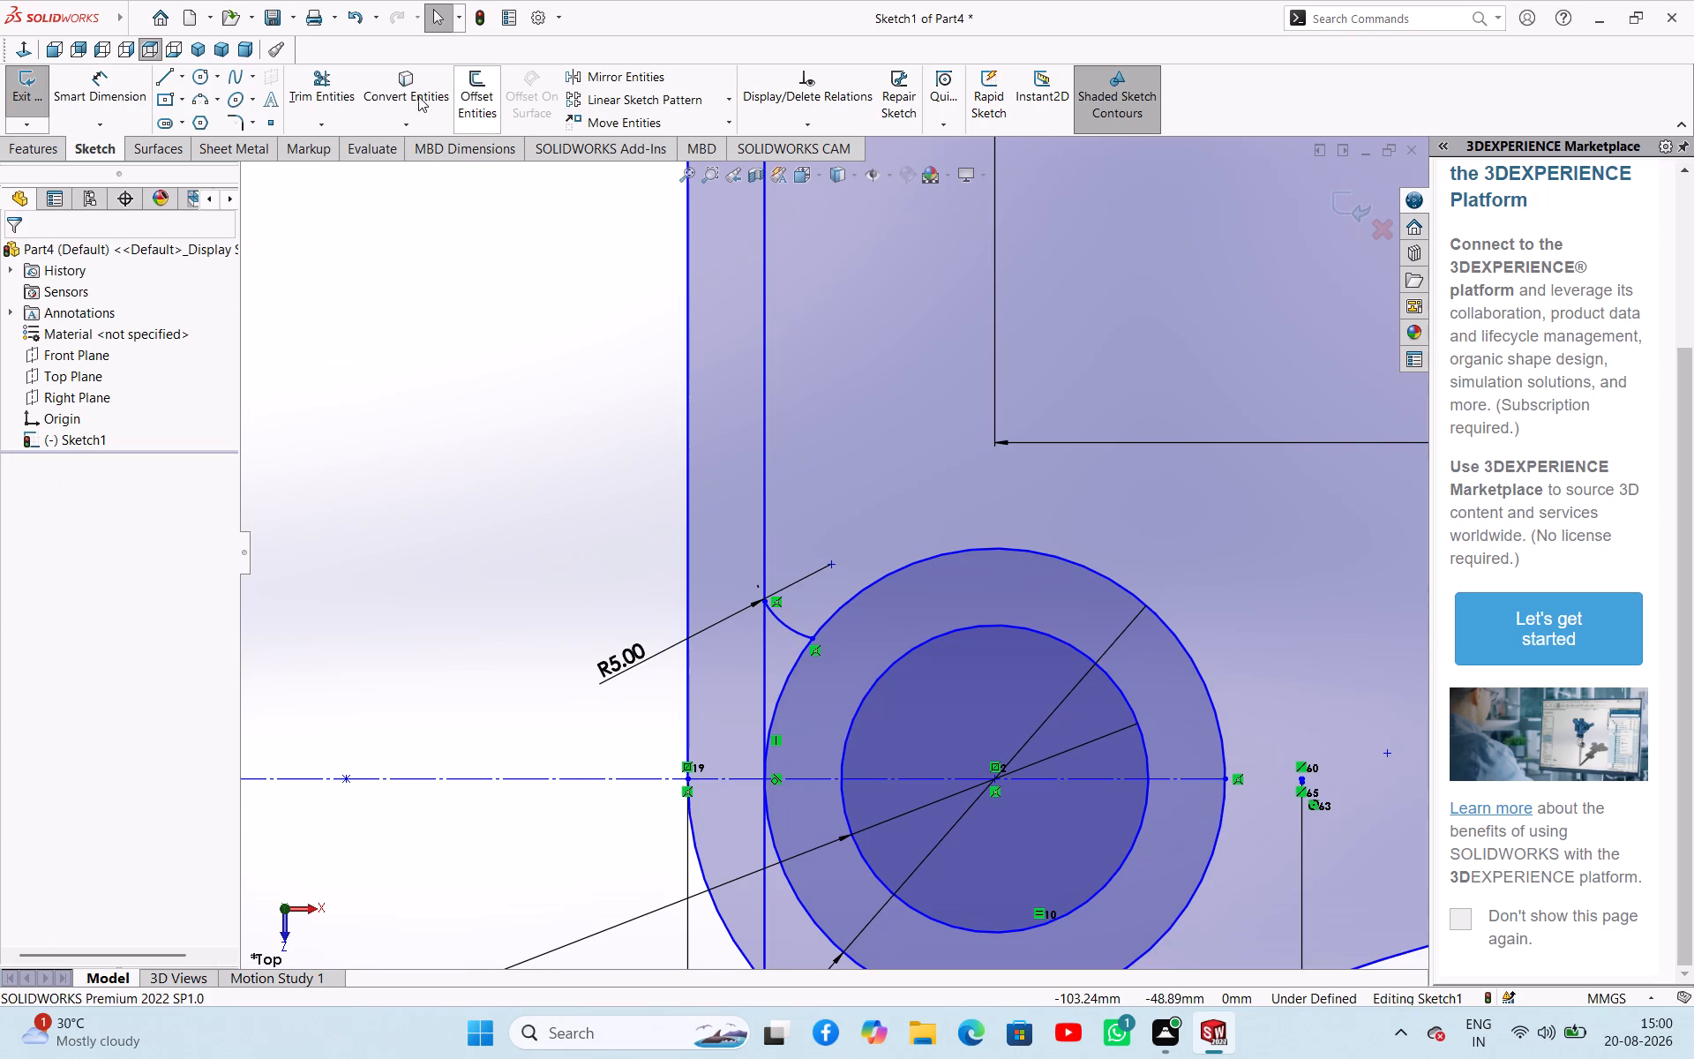
# Trim the inner vertical line below the R5 arc, including the pieces beside and beyond the left lower boss.
pyautogui.click(309, 79)
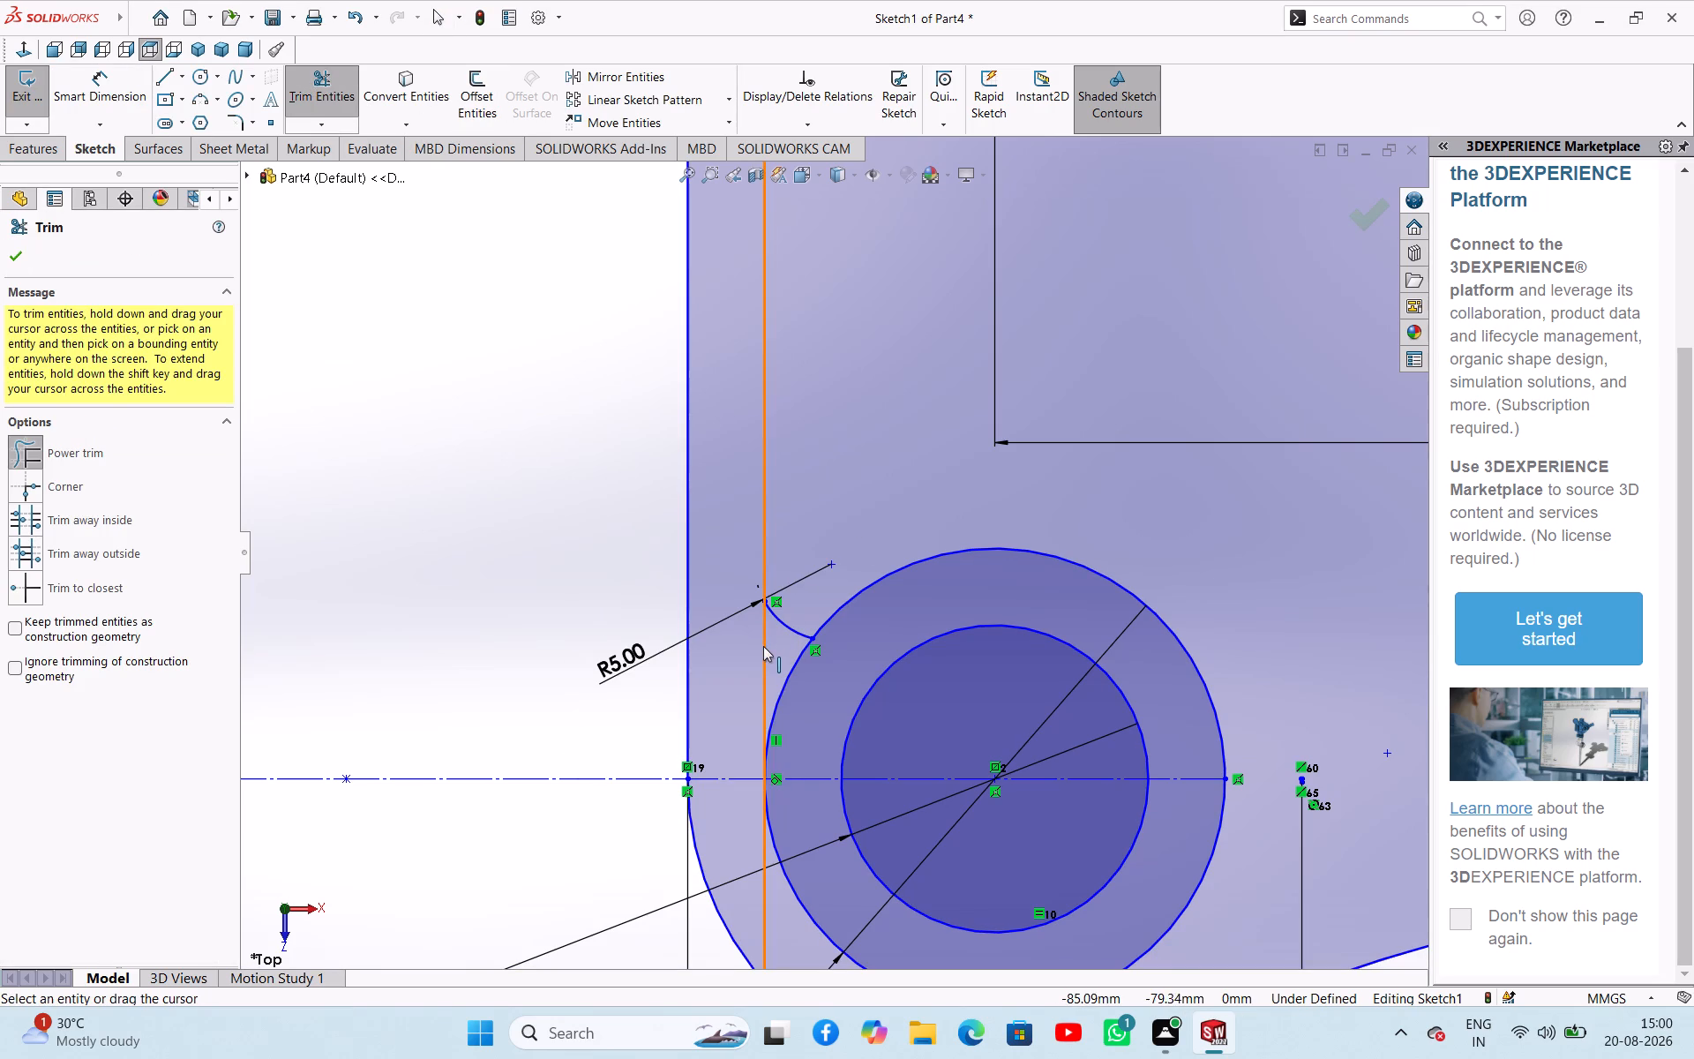
pyautogui.moveTo(716, 657); pyautogui.dragTo(766, 661)
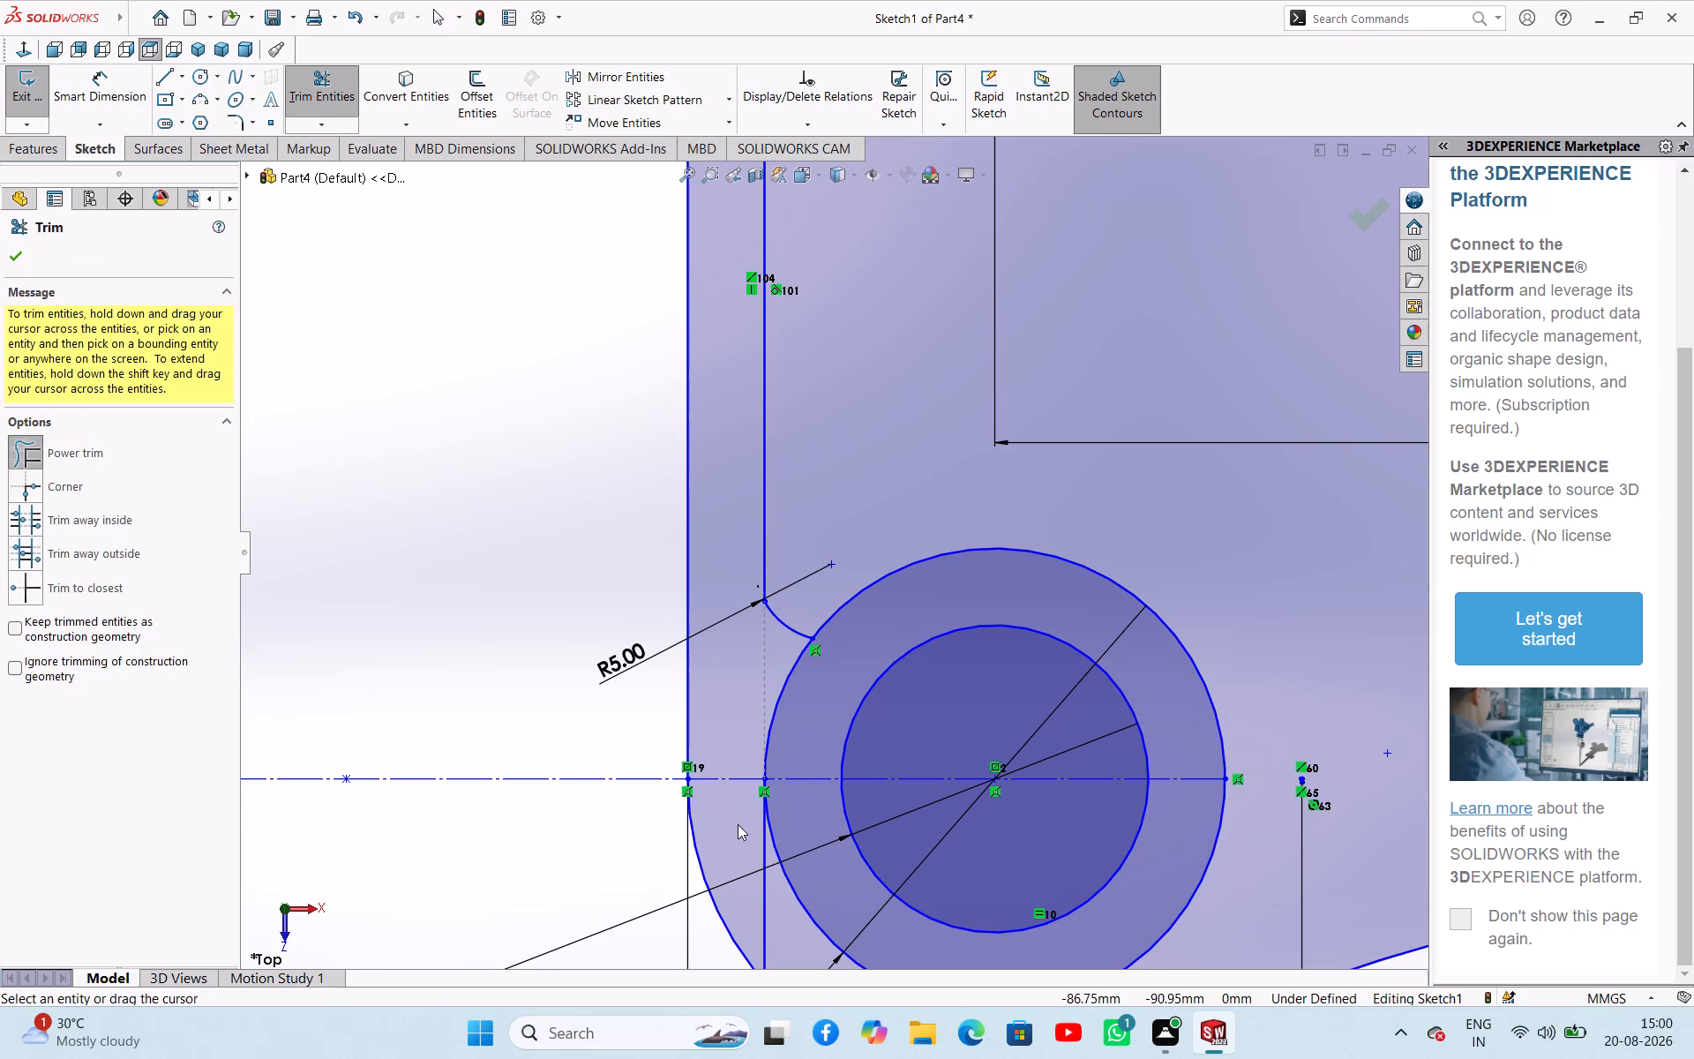
pyautogui.moveTo(738, 824); pyautogui.dragTo(768, 865)
pyautogui.scroll(4, 754, 859)
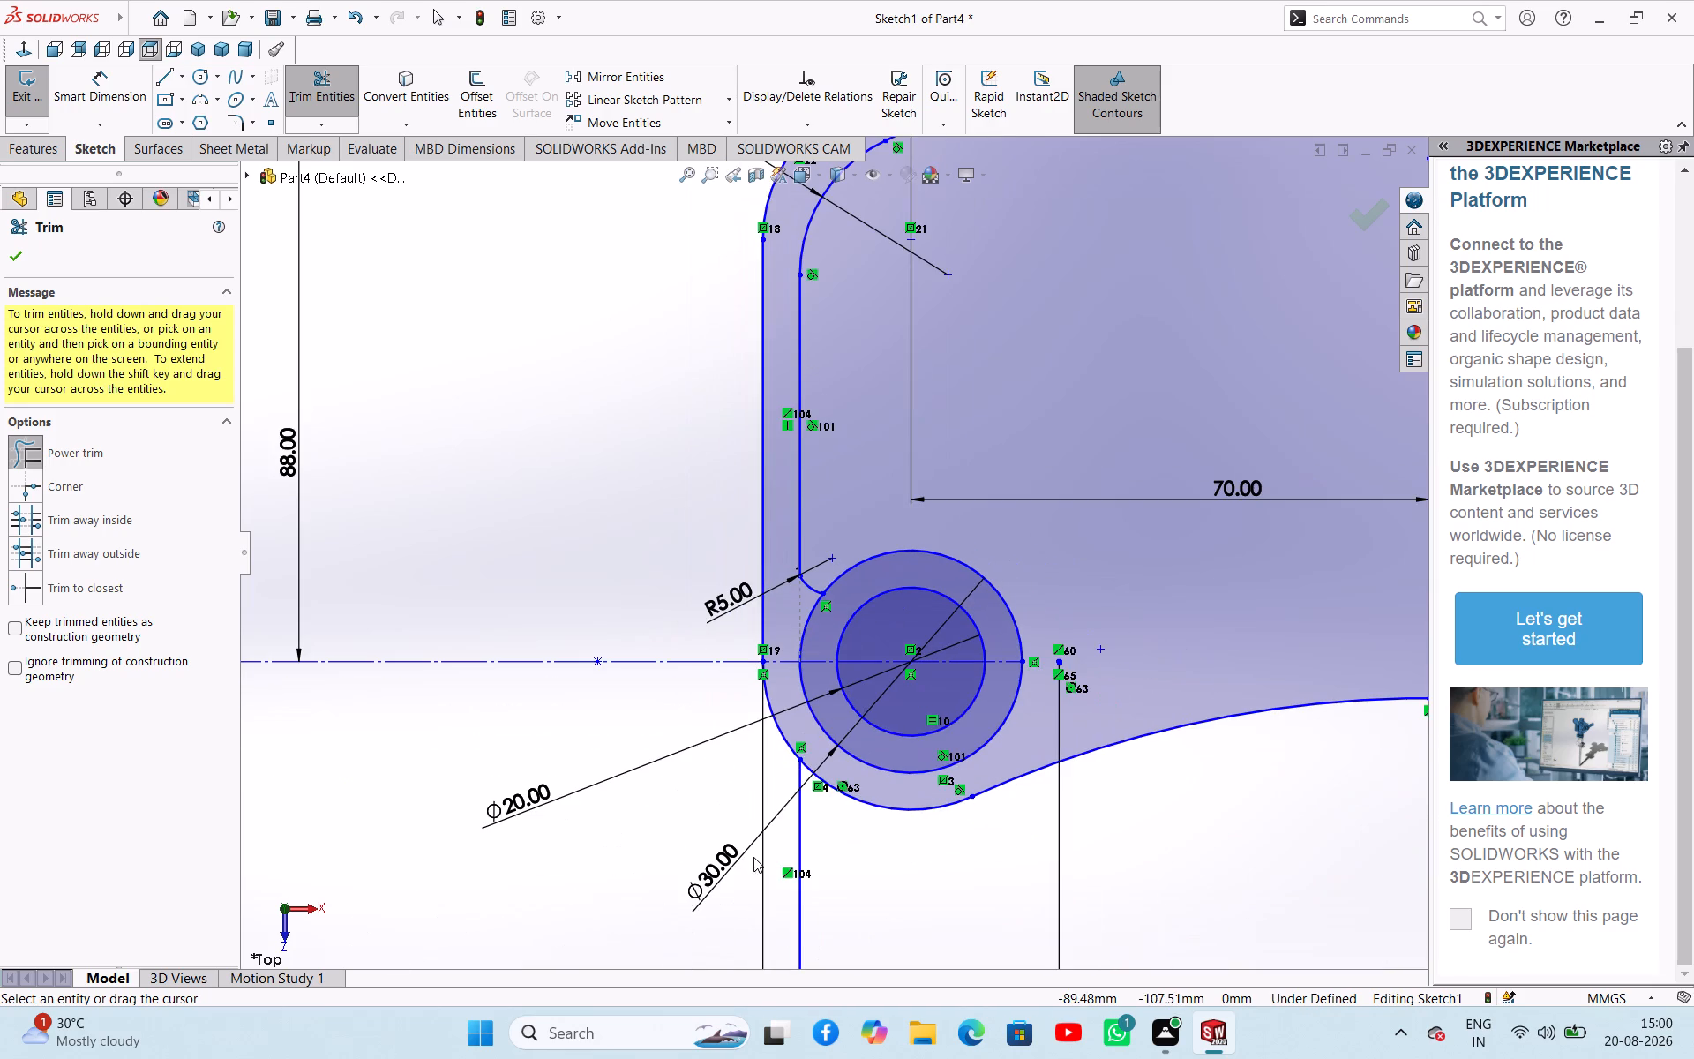
pyautogui.moveTo(777, 862); pyautogui.dragTo(815, 851)
pyautogui.scroll(-3, 817, 535)
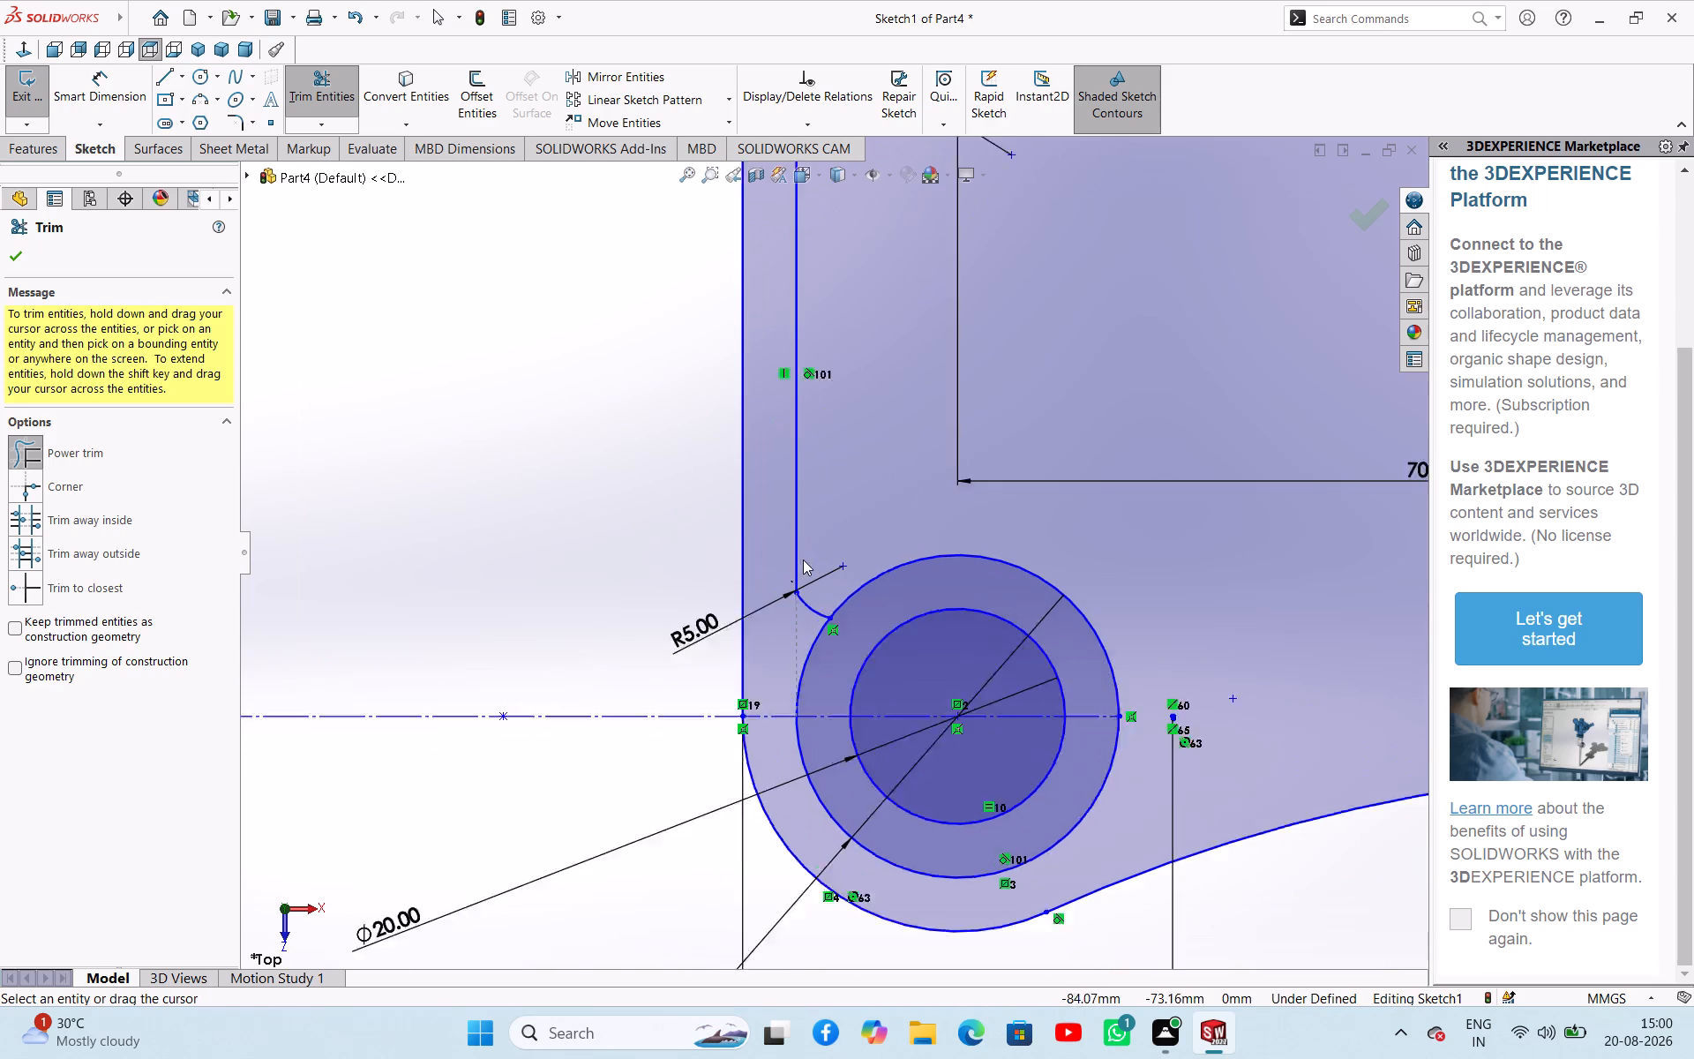
pyautogui.scroll(-1, 803, 560)
pyautogui.rightClick(476, 560)
pyautogui.click(514, 616)
pyautogui.click(371, 547)
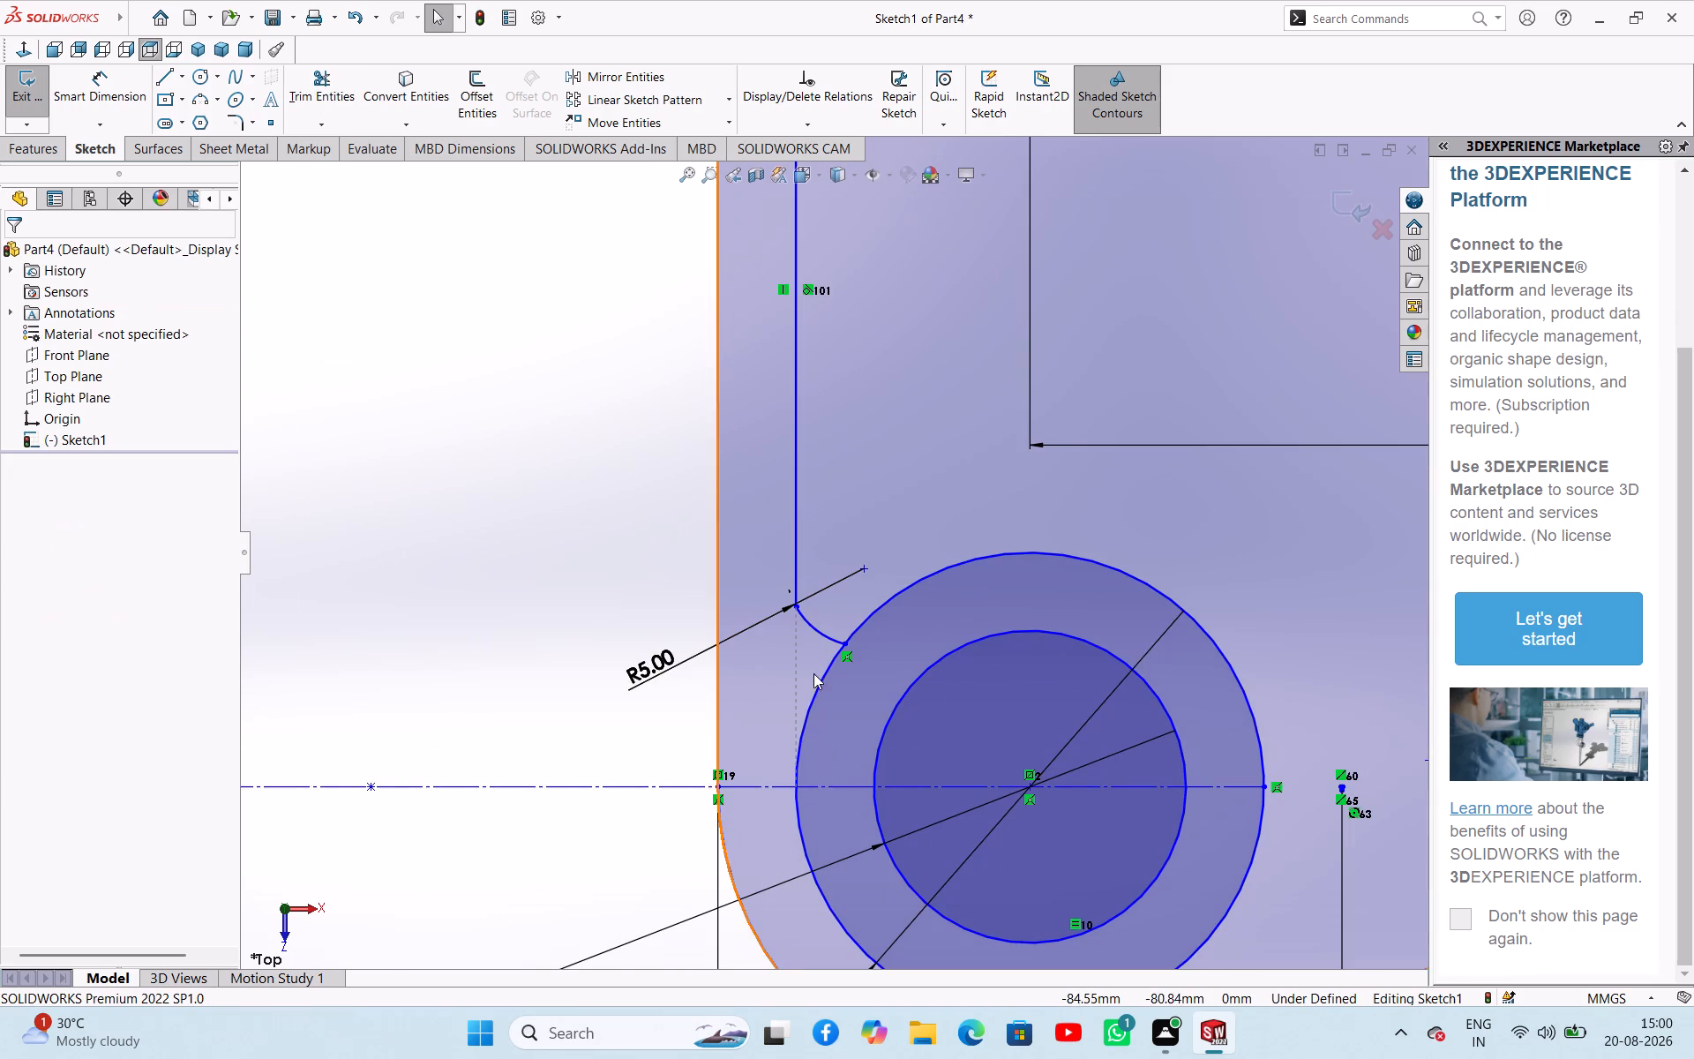
# Make the R5 arc tangent to the left lower boss's 30 mm circle and to the inner vertical line.
pyautogui.keyDown('ctrl'); pyautogui.click(813, 629); pyautogui.keyUp('ctrl')
pyautogui.keyDown('ctrl'); pyautogui.click(868, 617); pyautogui.keyUp('ctrl')
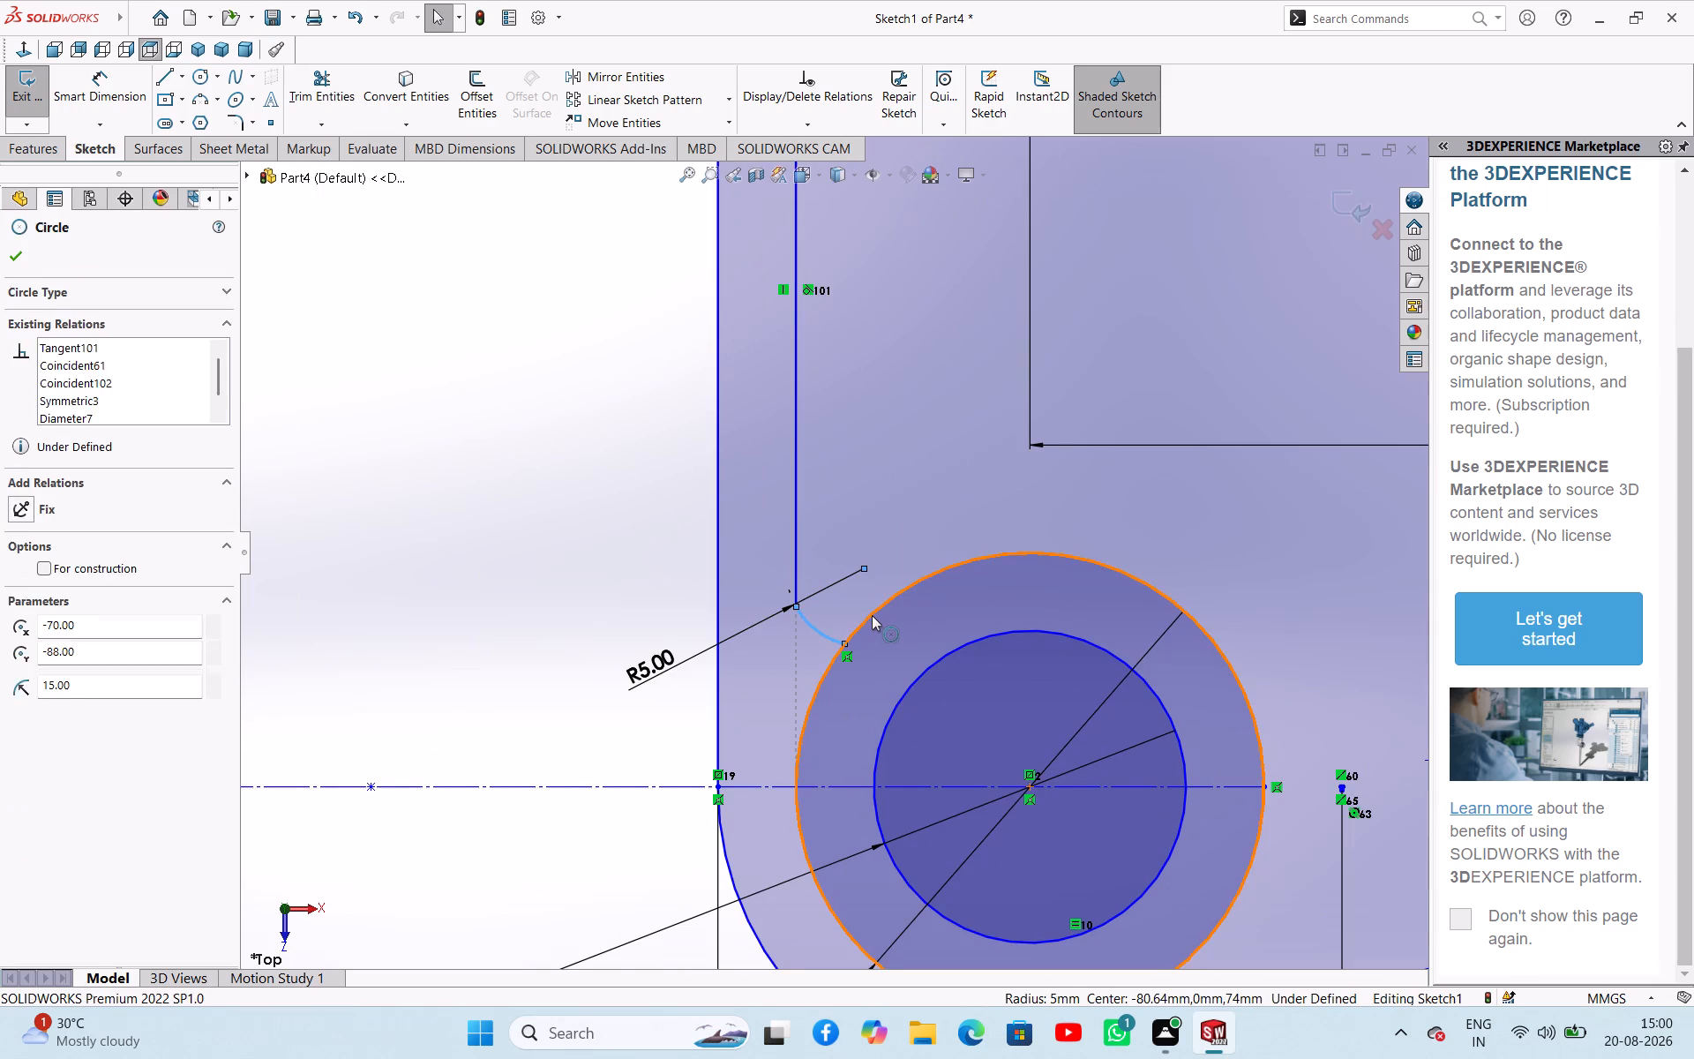
pyautogui.click(949, 539)
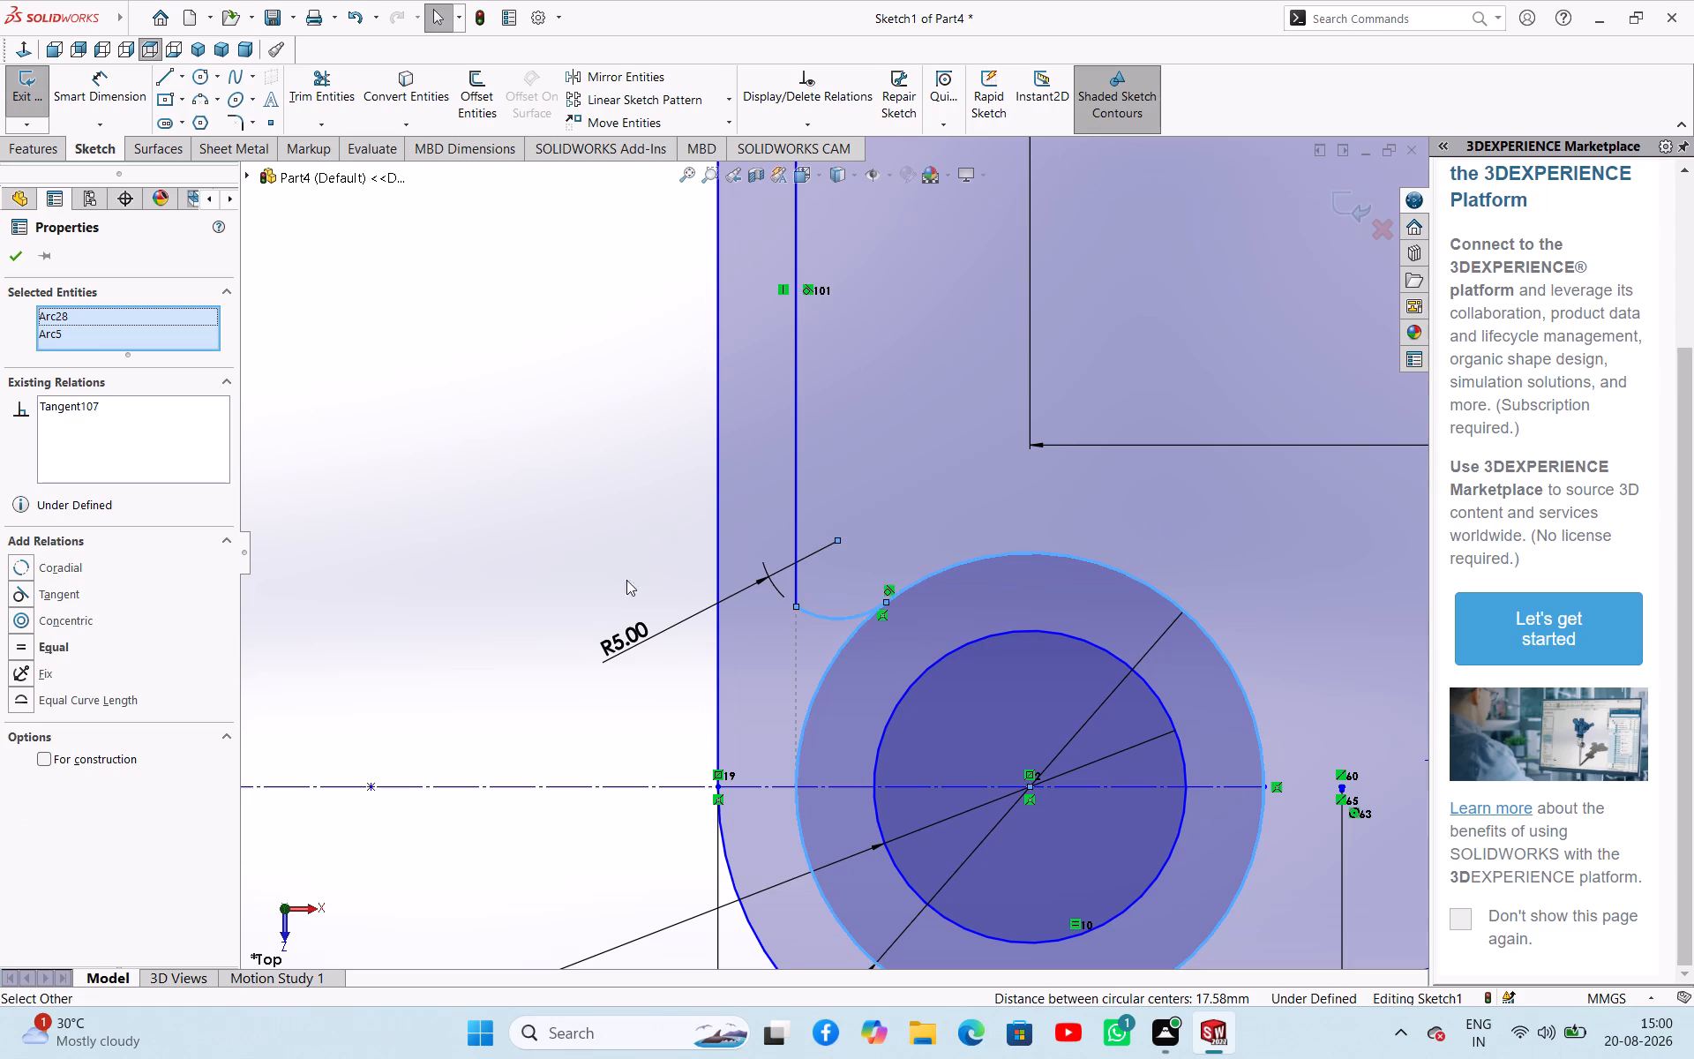
pyautogui.click(580, 558)
pyautogui.keyDown('ctrl'); pyautogui.click(815, 614); pyautogui.keyUp('ctrl')
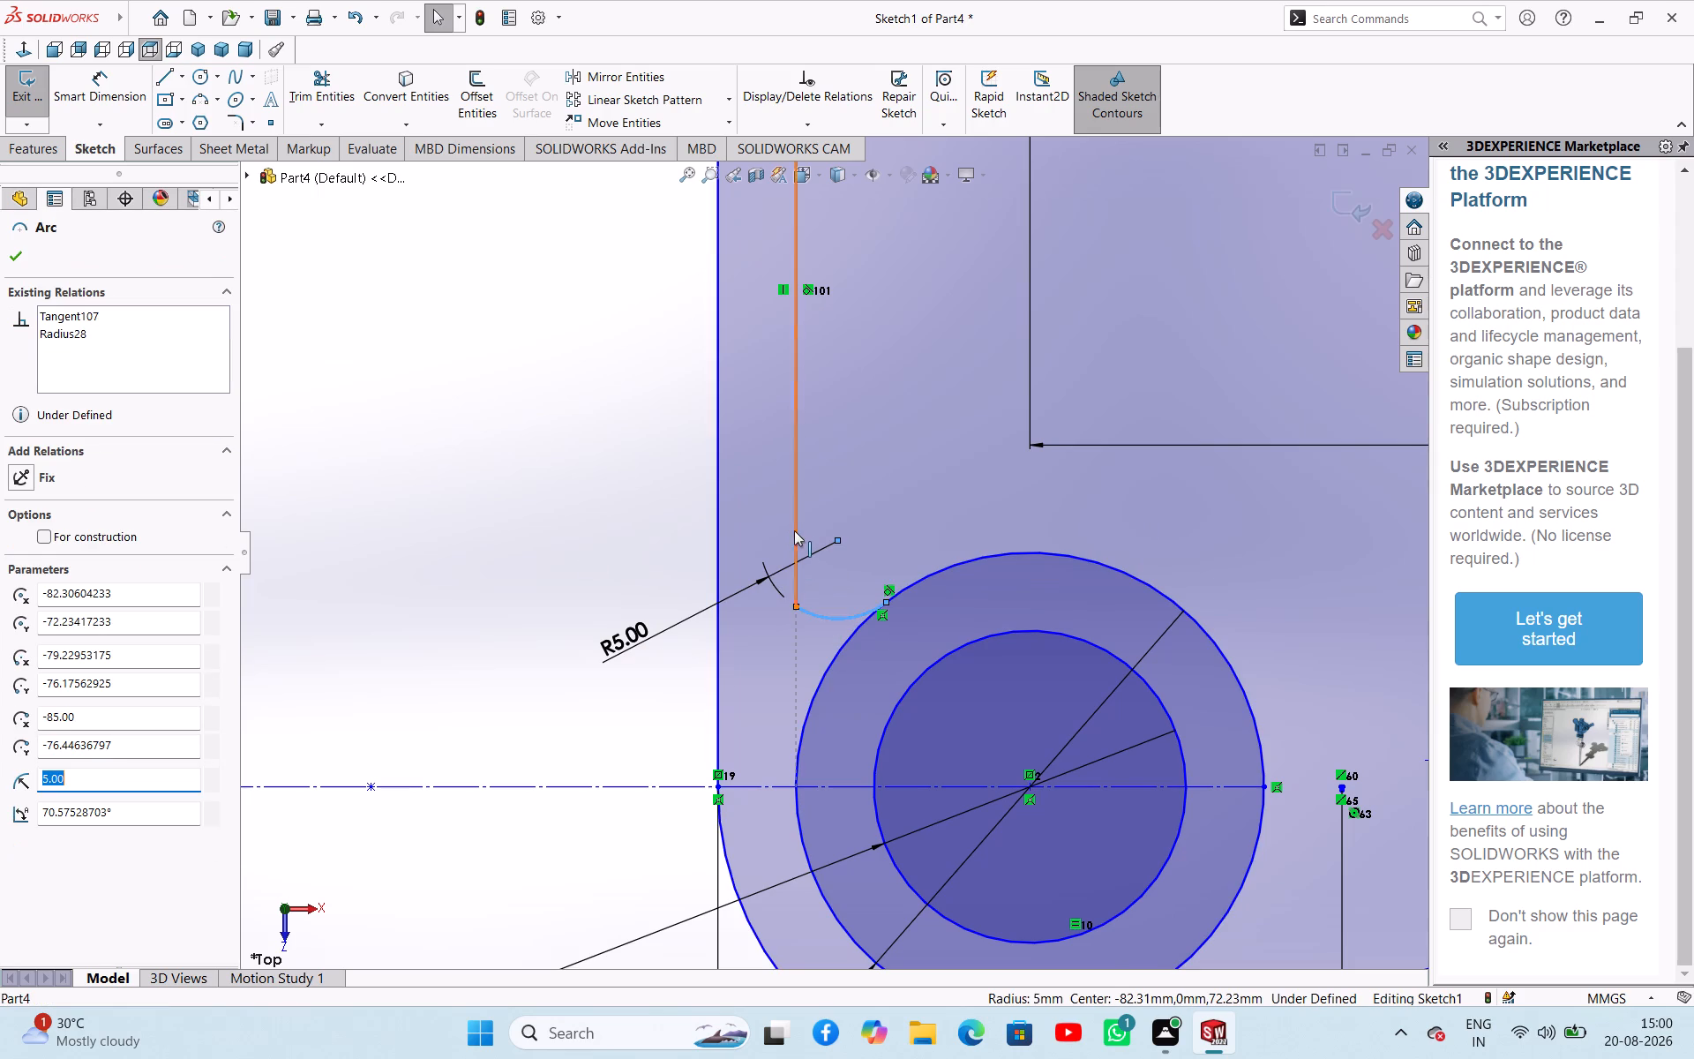
pyautogui.keyDown('ctrl'); pyautogui.click(795, 529); pyautogui.keyUp('ctrl')
pyautogui.click(838, 456)
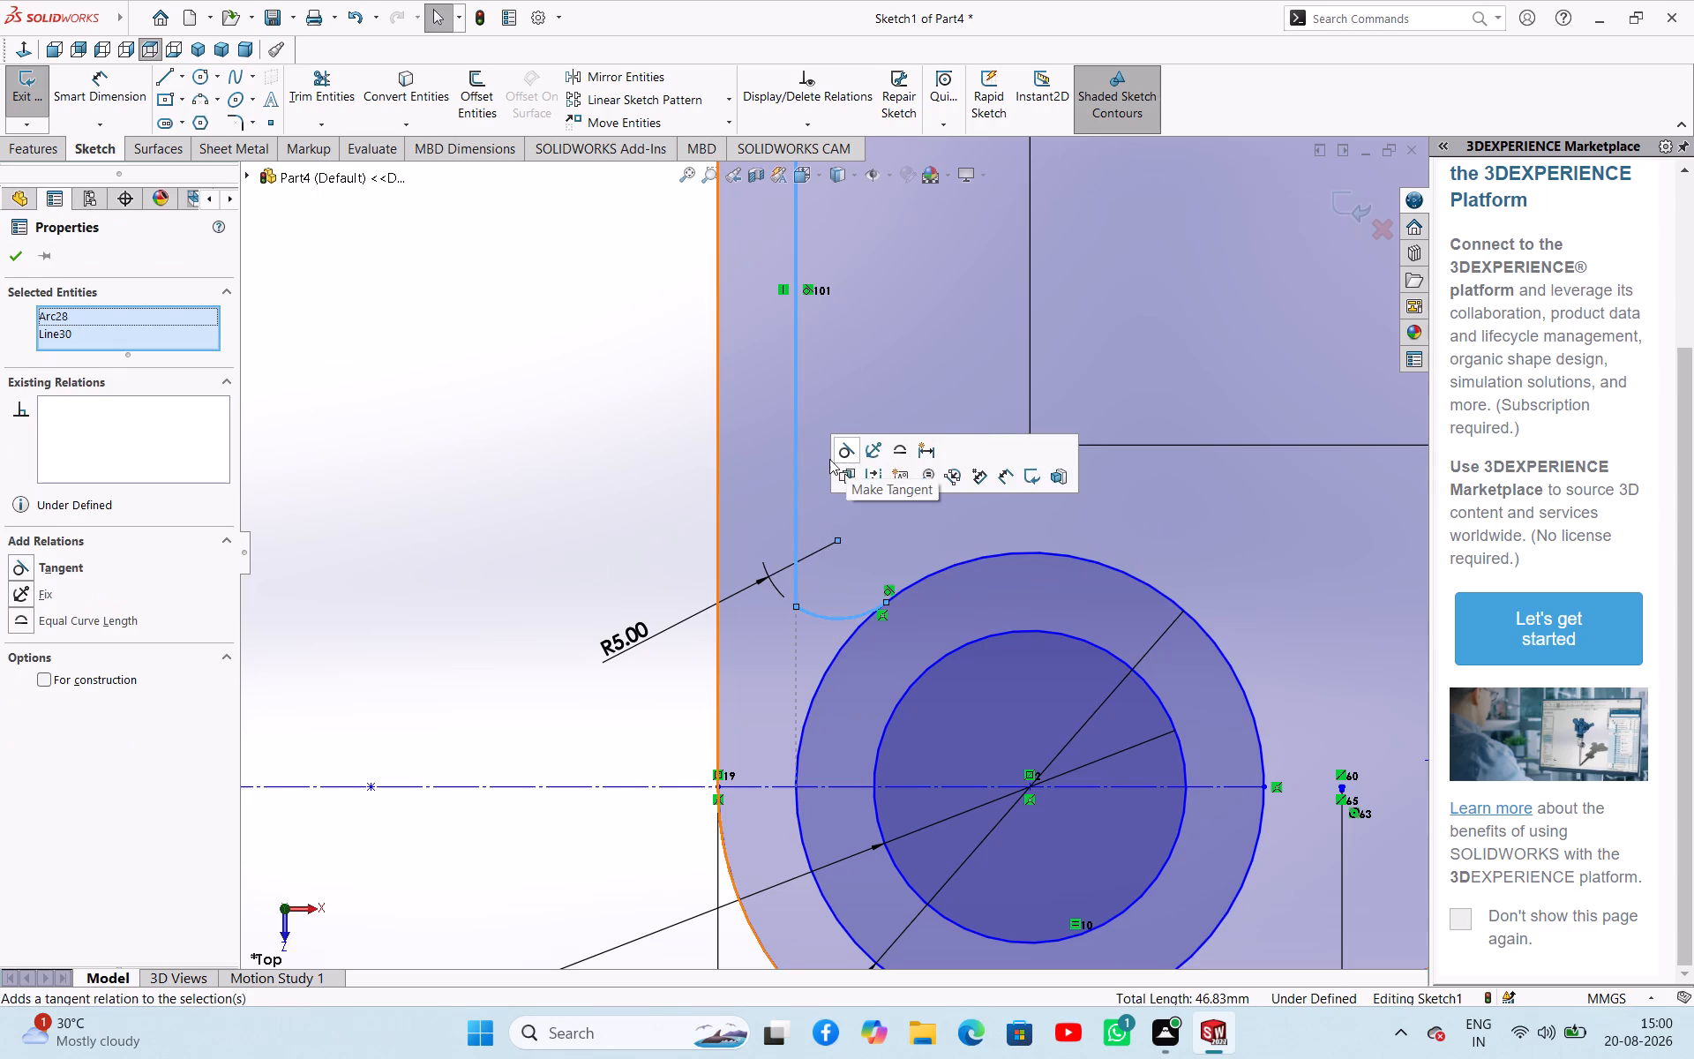
# Sketch a small three-point arc of about 2.4 mm radius joining the inner sloped line to the top boss's 30 mm circle.
pyautogui.click(609, 481)
pyautogui.scroll(6, 617, 480)
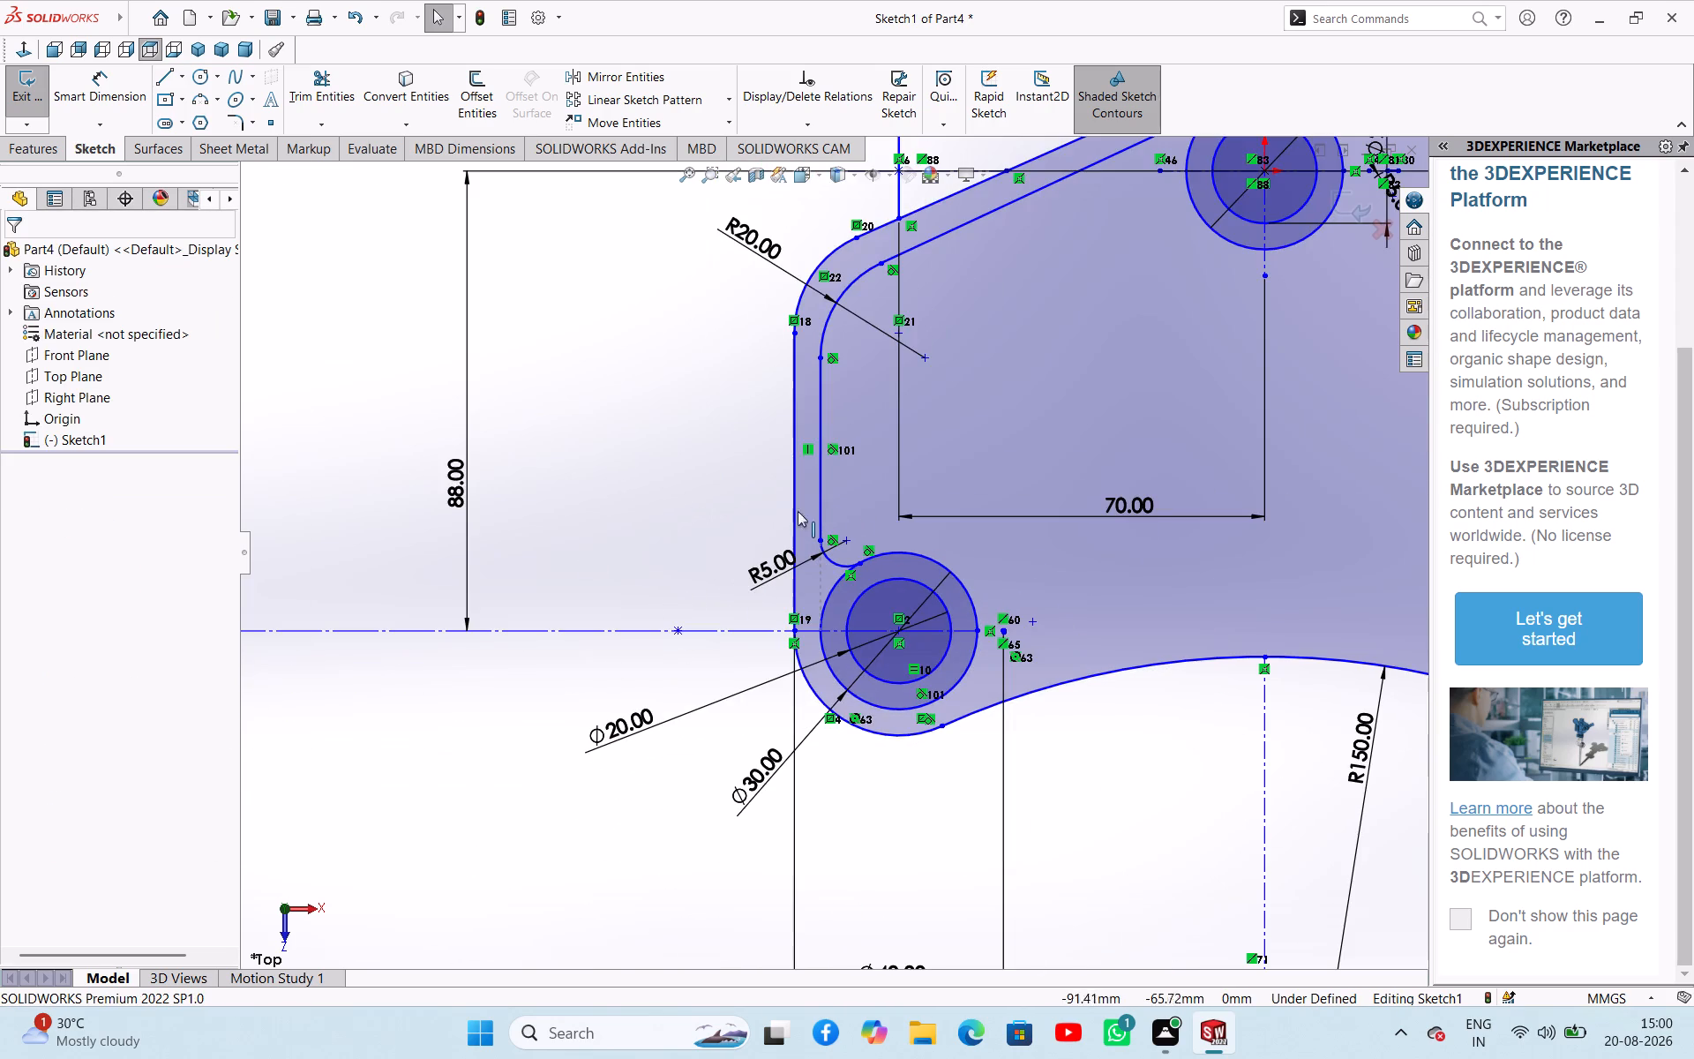
pyautogui.scroll(3, 818, 508)
pyautogui.scroll(-3, 858, 417)
pyautogui.scroll(-3, 1159, 247)
pyautogui.click(203, 101)
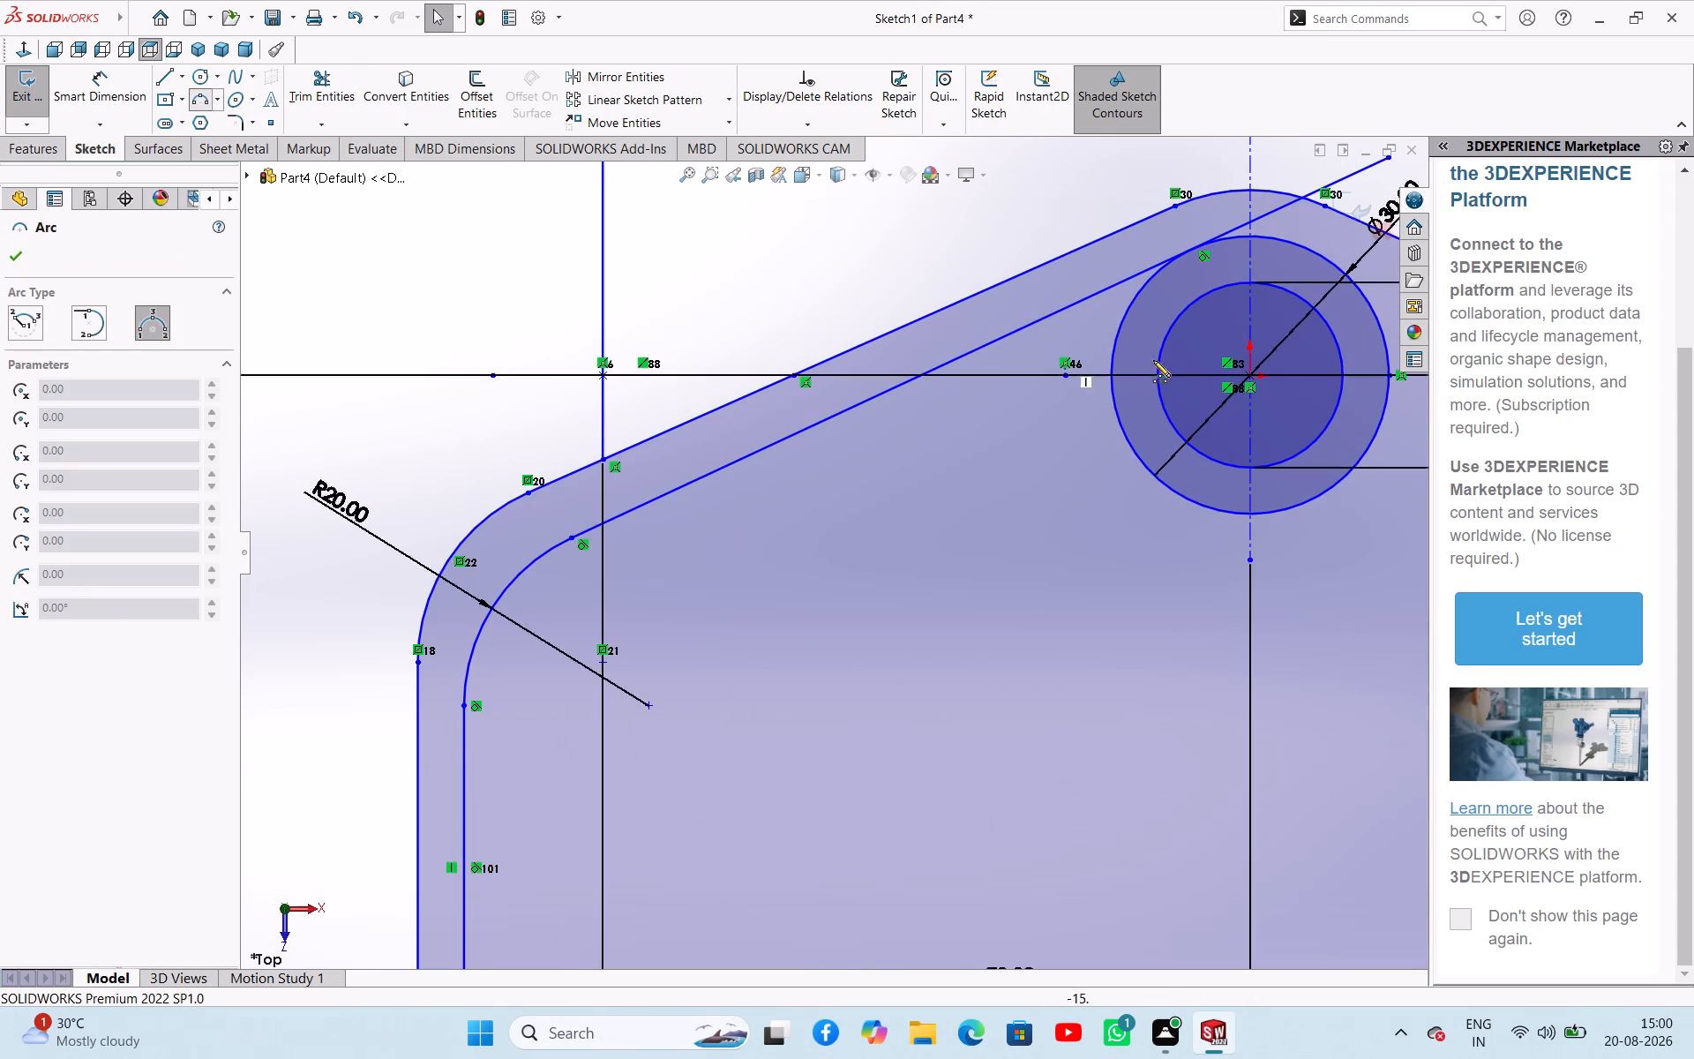
pyautogui.click(1109, 289)
pyautogui.click(1124, 313)
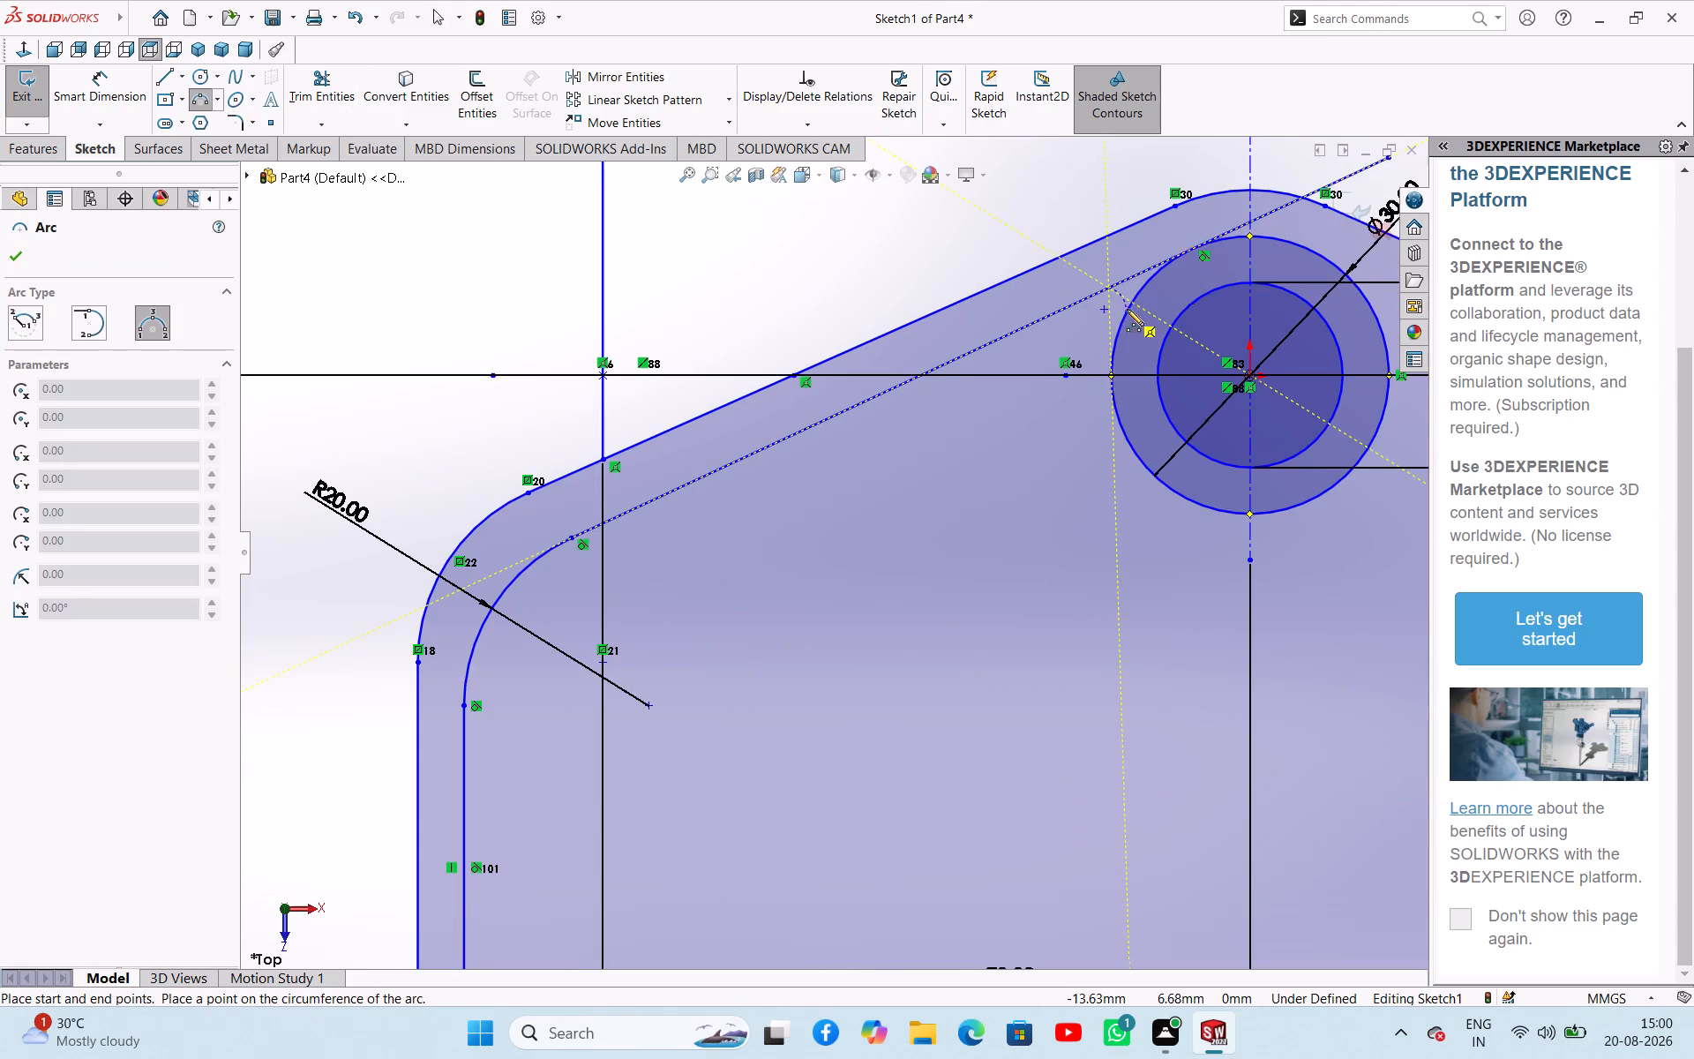
pyautogui.click(1128, 304)
pyautogui.rightClick(942, 255)
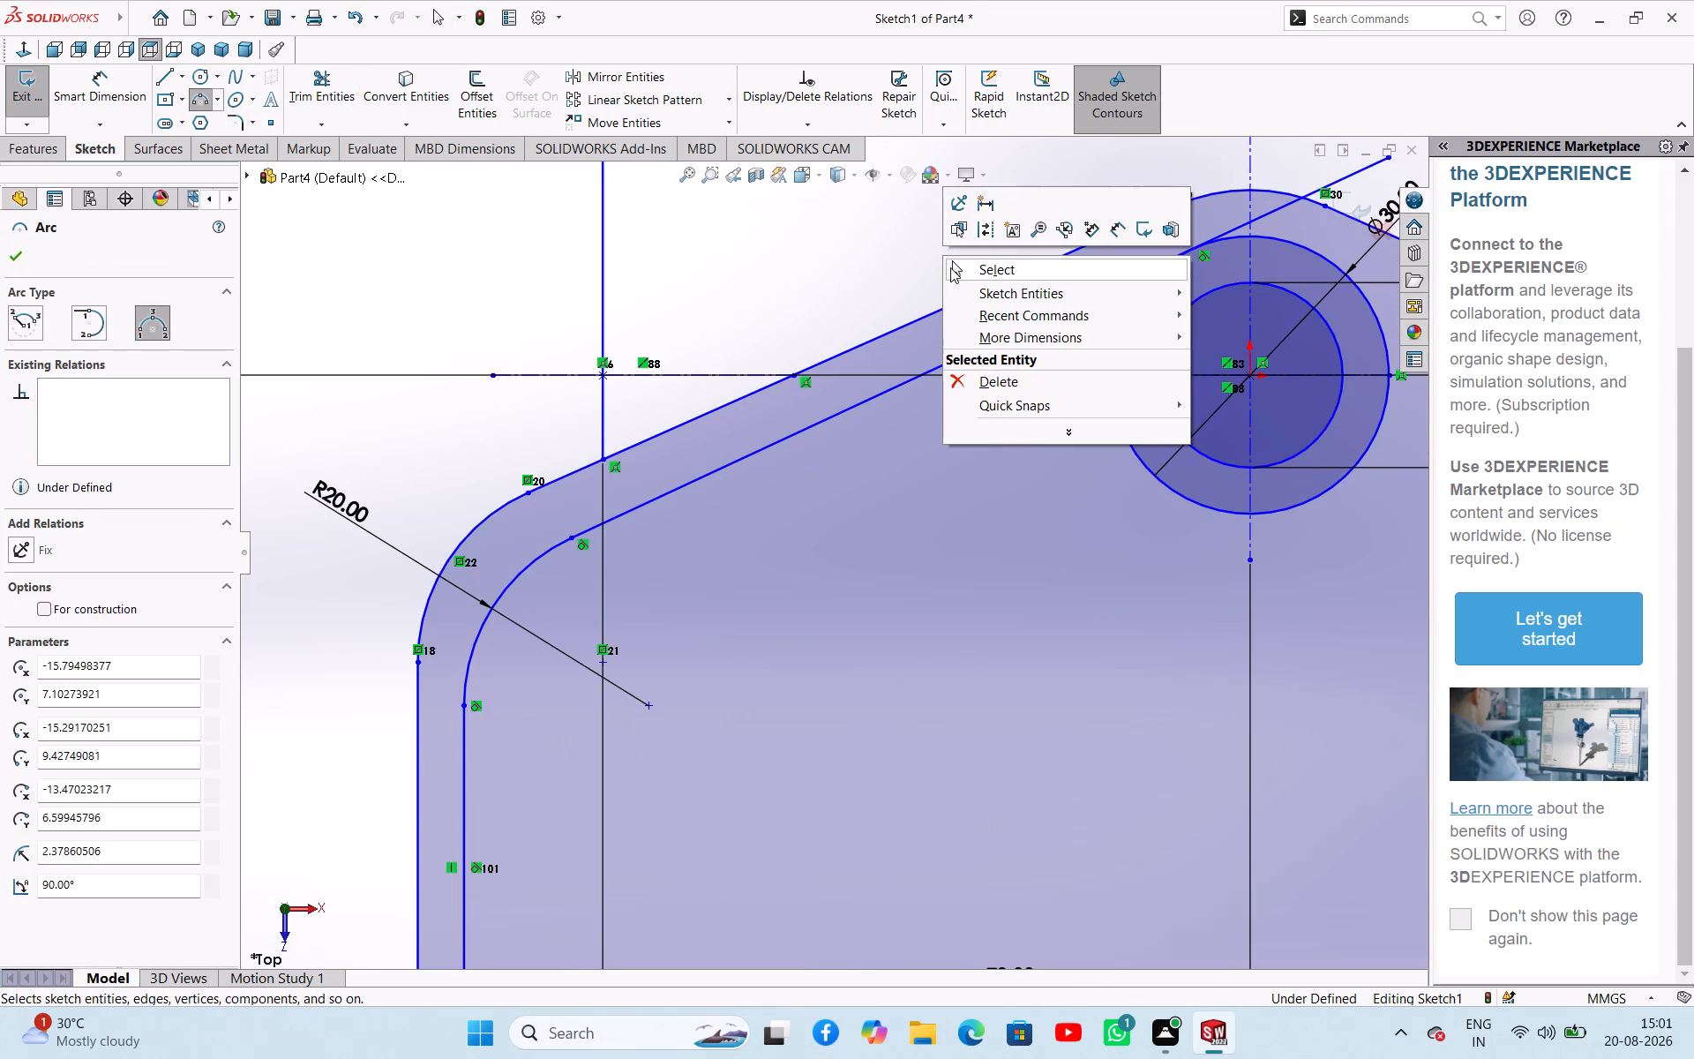
pyautogui.click(951, 268)
# Dimension the small connecting arc beside the top boss with a radius of 5 mm.
pyautogui.moveTo(897, 265); pyautogui.dragTo(932, 207, button='right')
pyautogui.moveTo(788, 297); pyautogui.dragTo(825, 205, button='right')
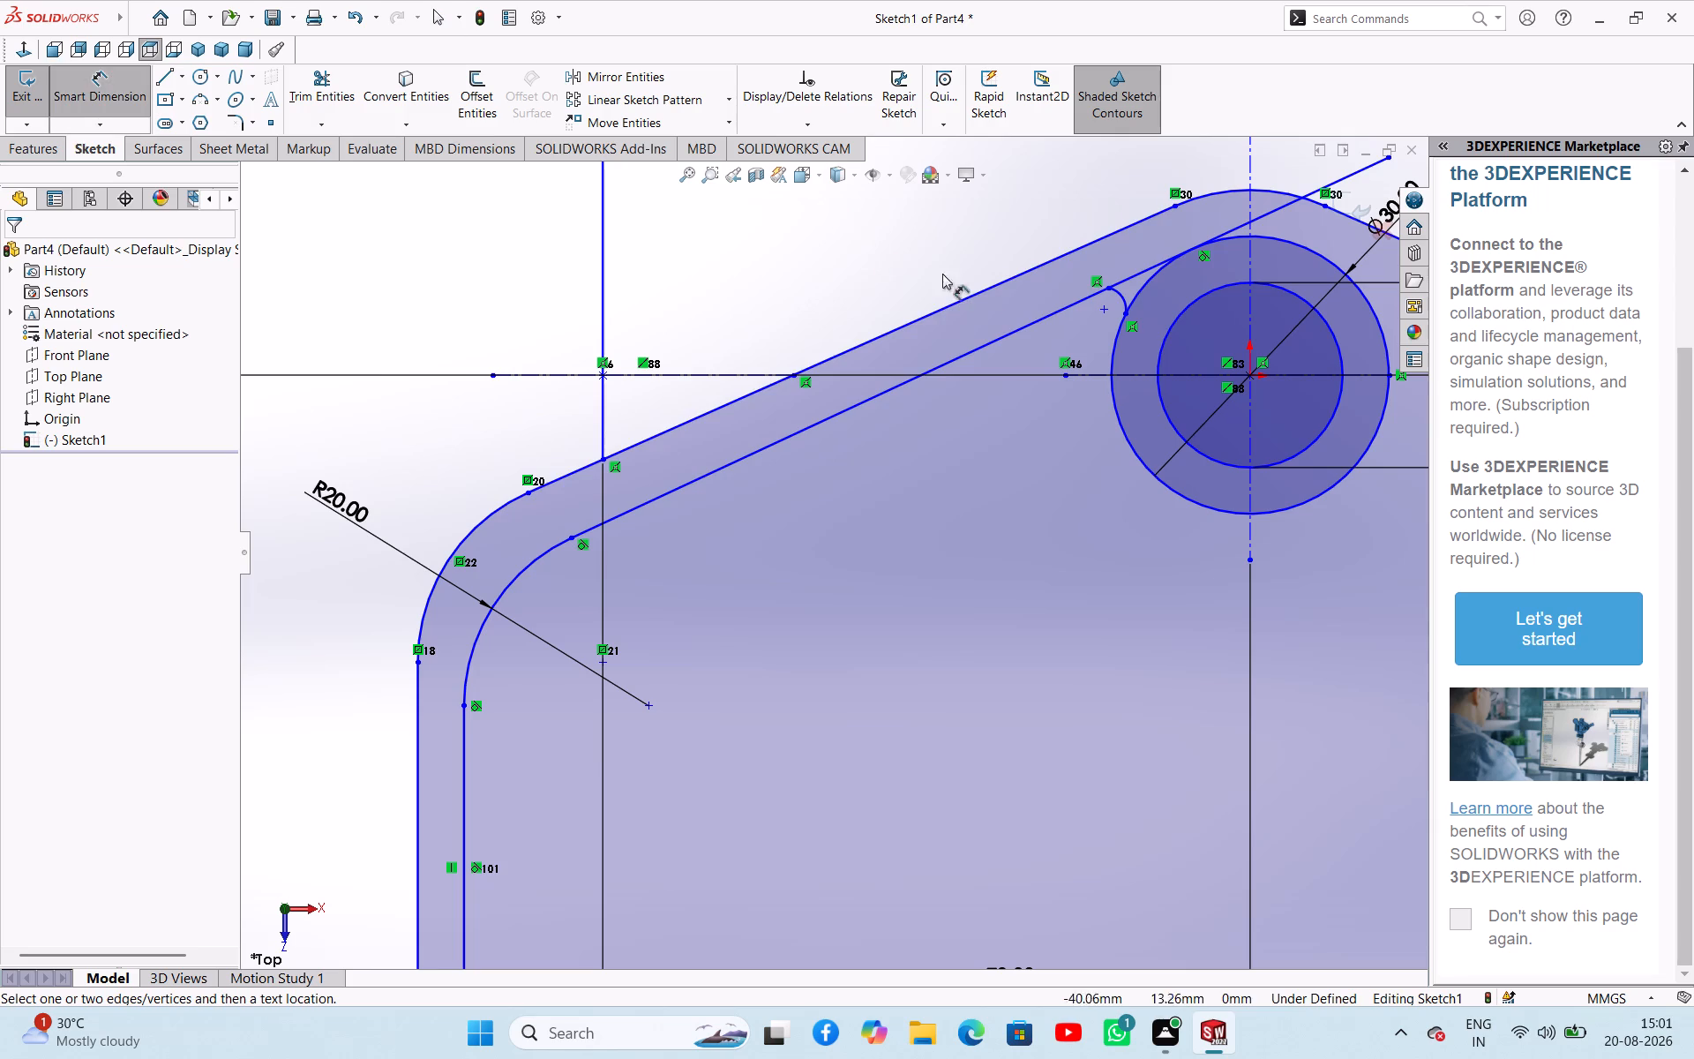
pyautogui.moveTo(1126, 298); pyautogui.dragTo(1113, 298)
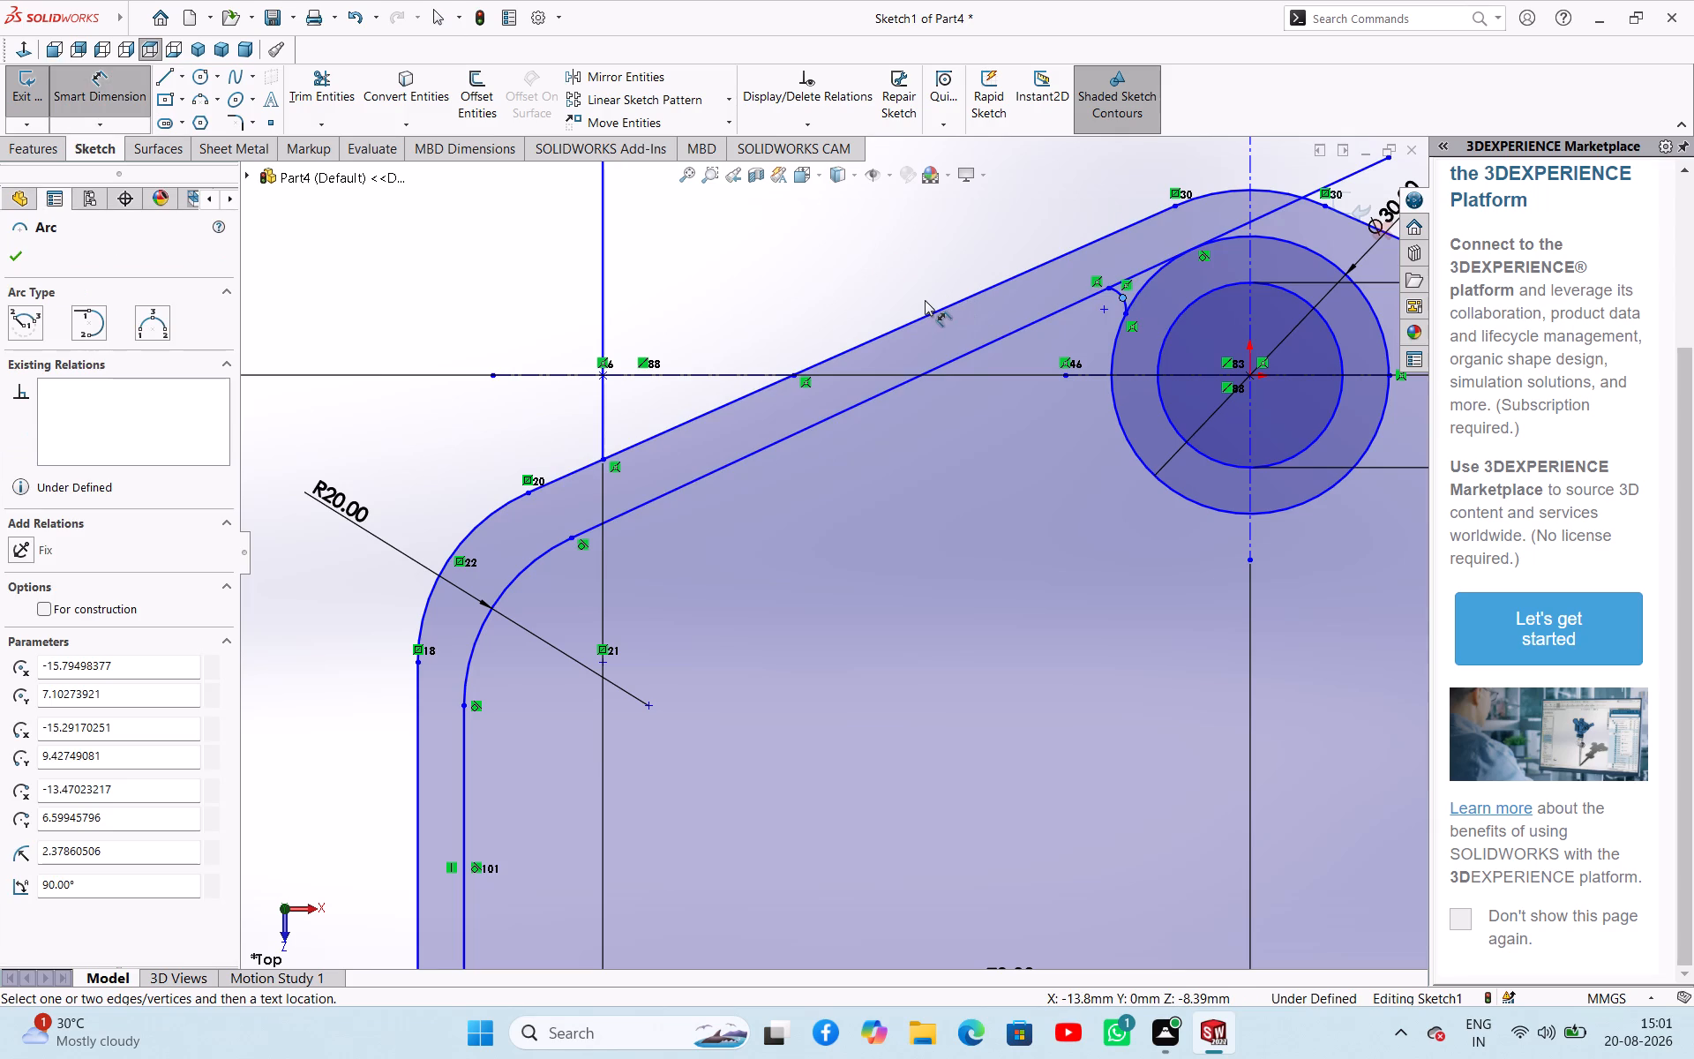
pyautogui.press('Escape')
pyautogui.click(1120, 297)
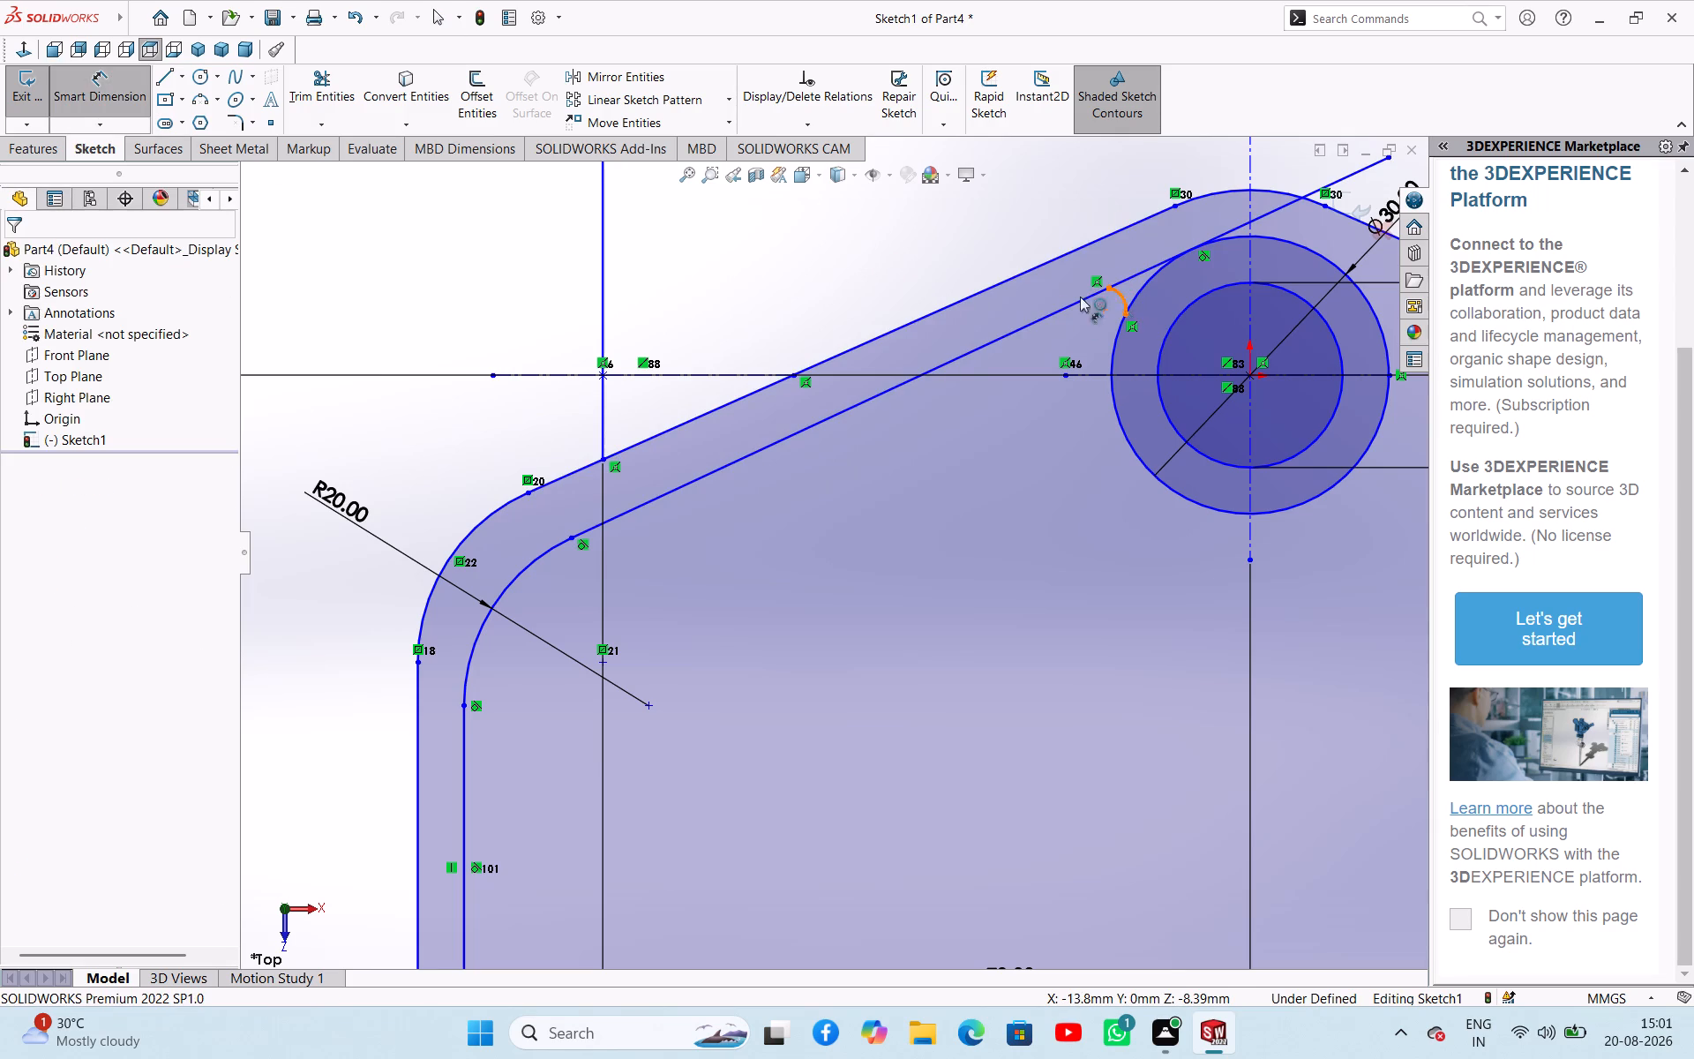
pyautogui.click(919, 275)
pyautogui.press('5')
pyautogui.press('Return')
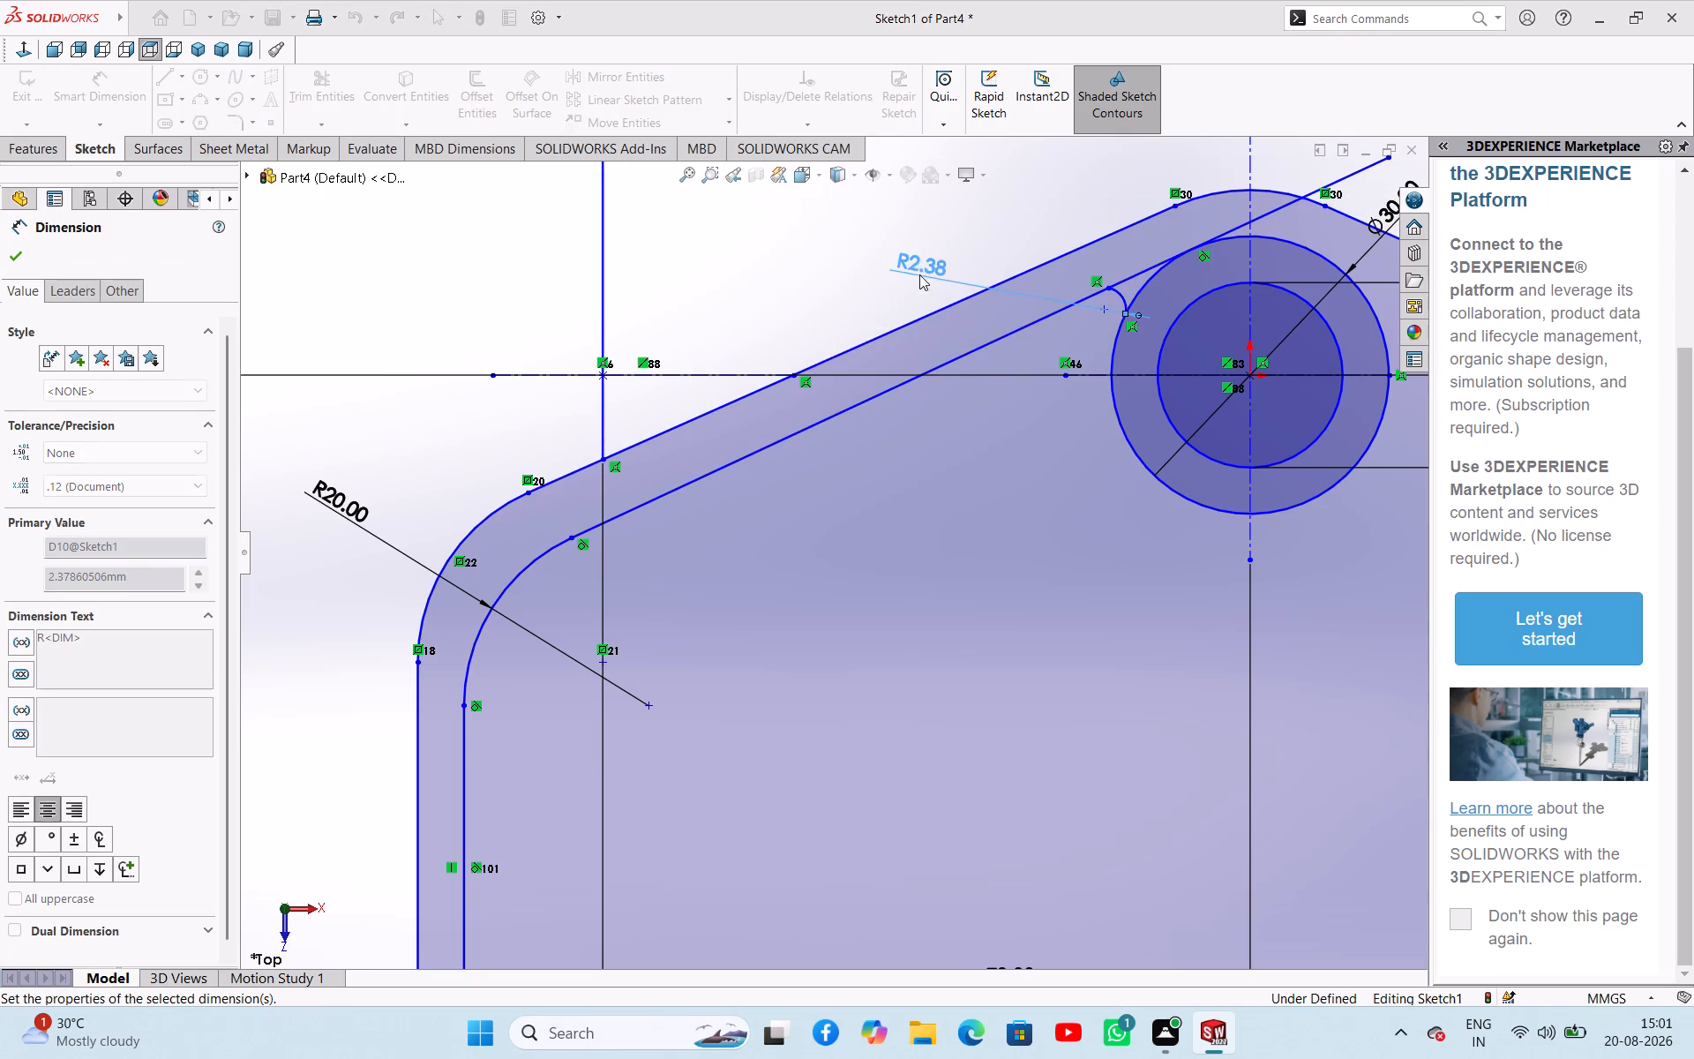
pyautogui.rightClick(695, 304)
pyautogui.click(729, 357)
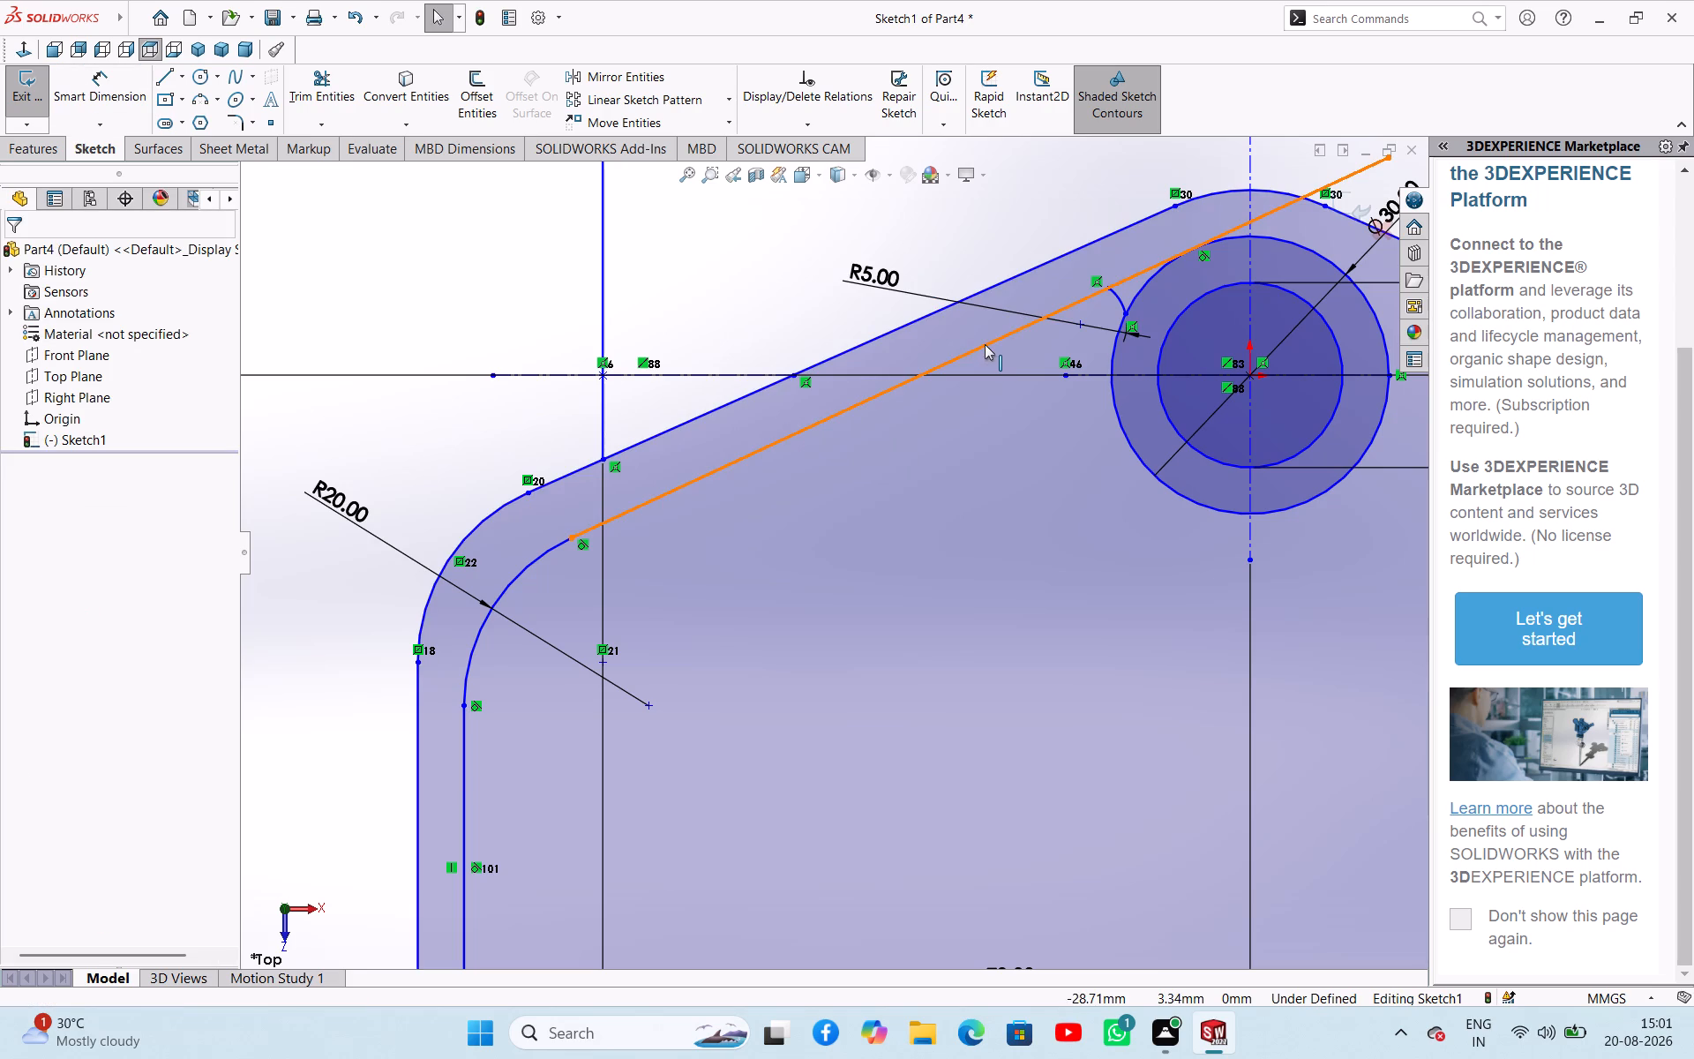
# Make the R5 arc beside the top boss tangent to the inner sloped line and to the boss's 30 mm circle.
pyautogui.click(985, 344)
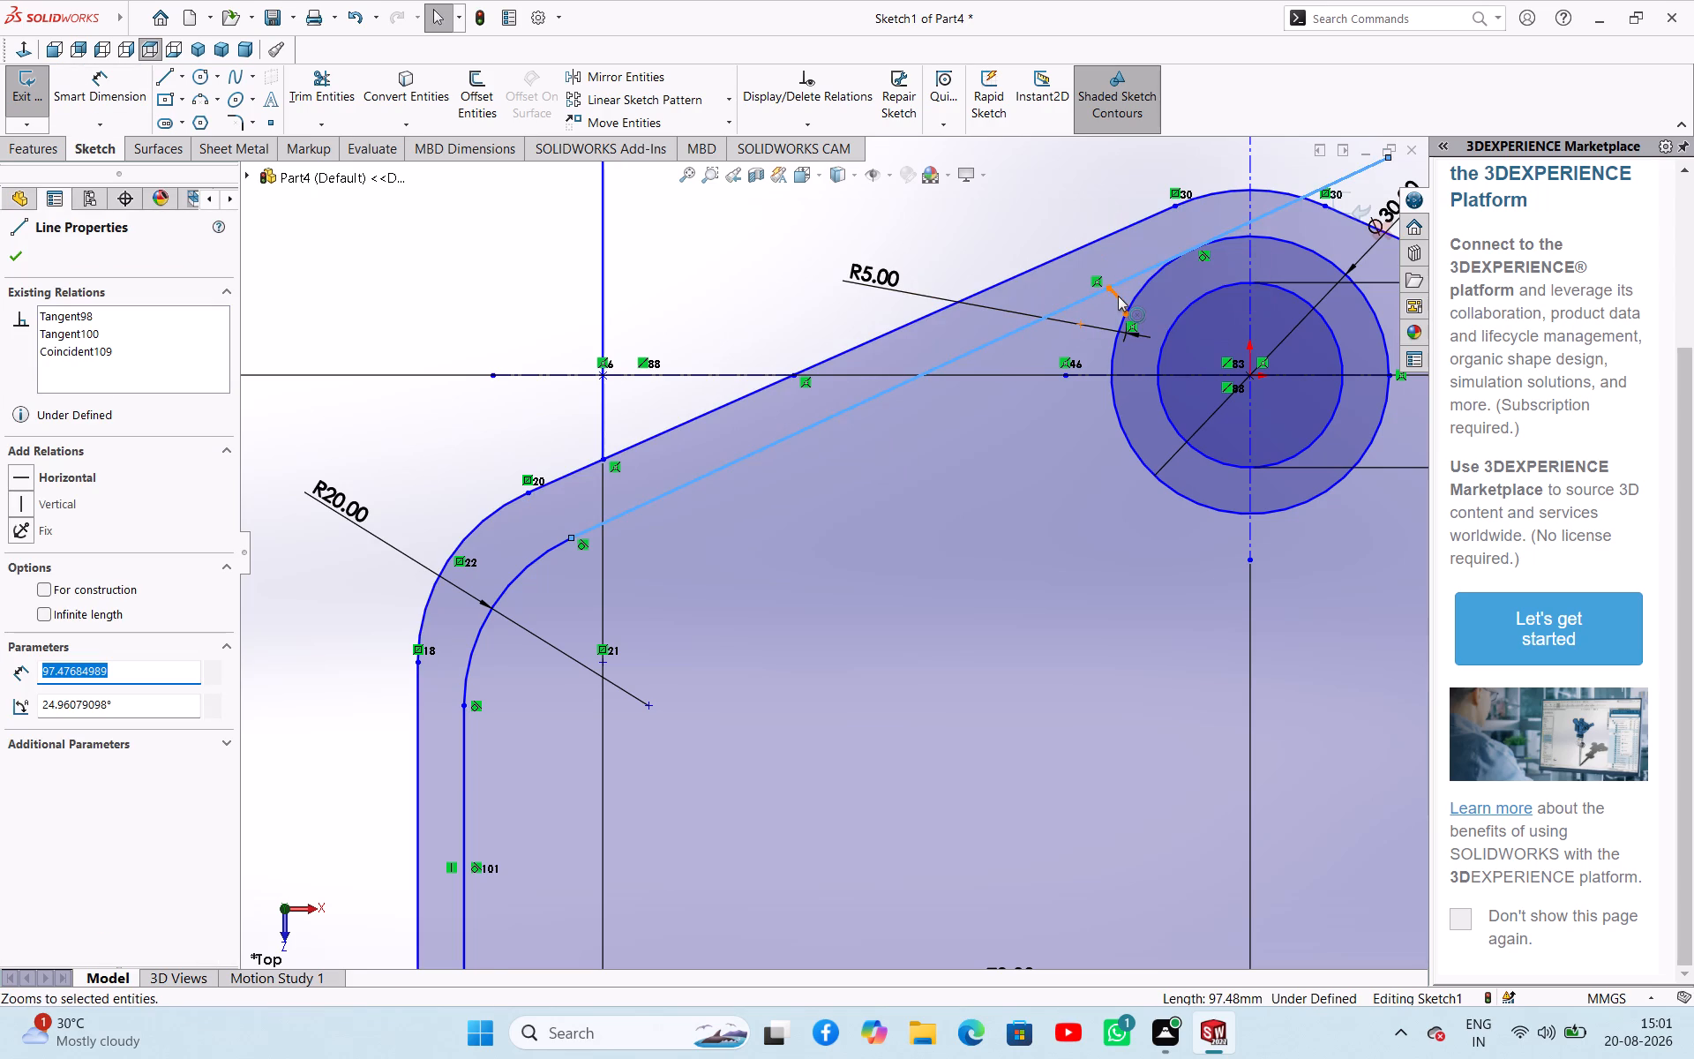
pyautogui.keyDown('ctrl'); pyautogui.click(1118, 296); pyautogui.keyUp('ctrl')
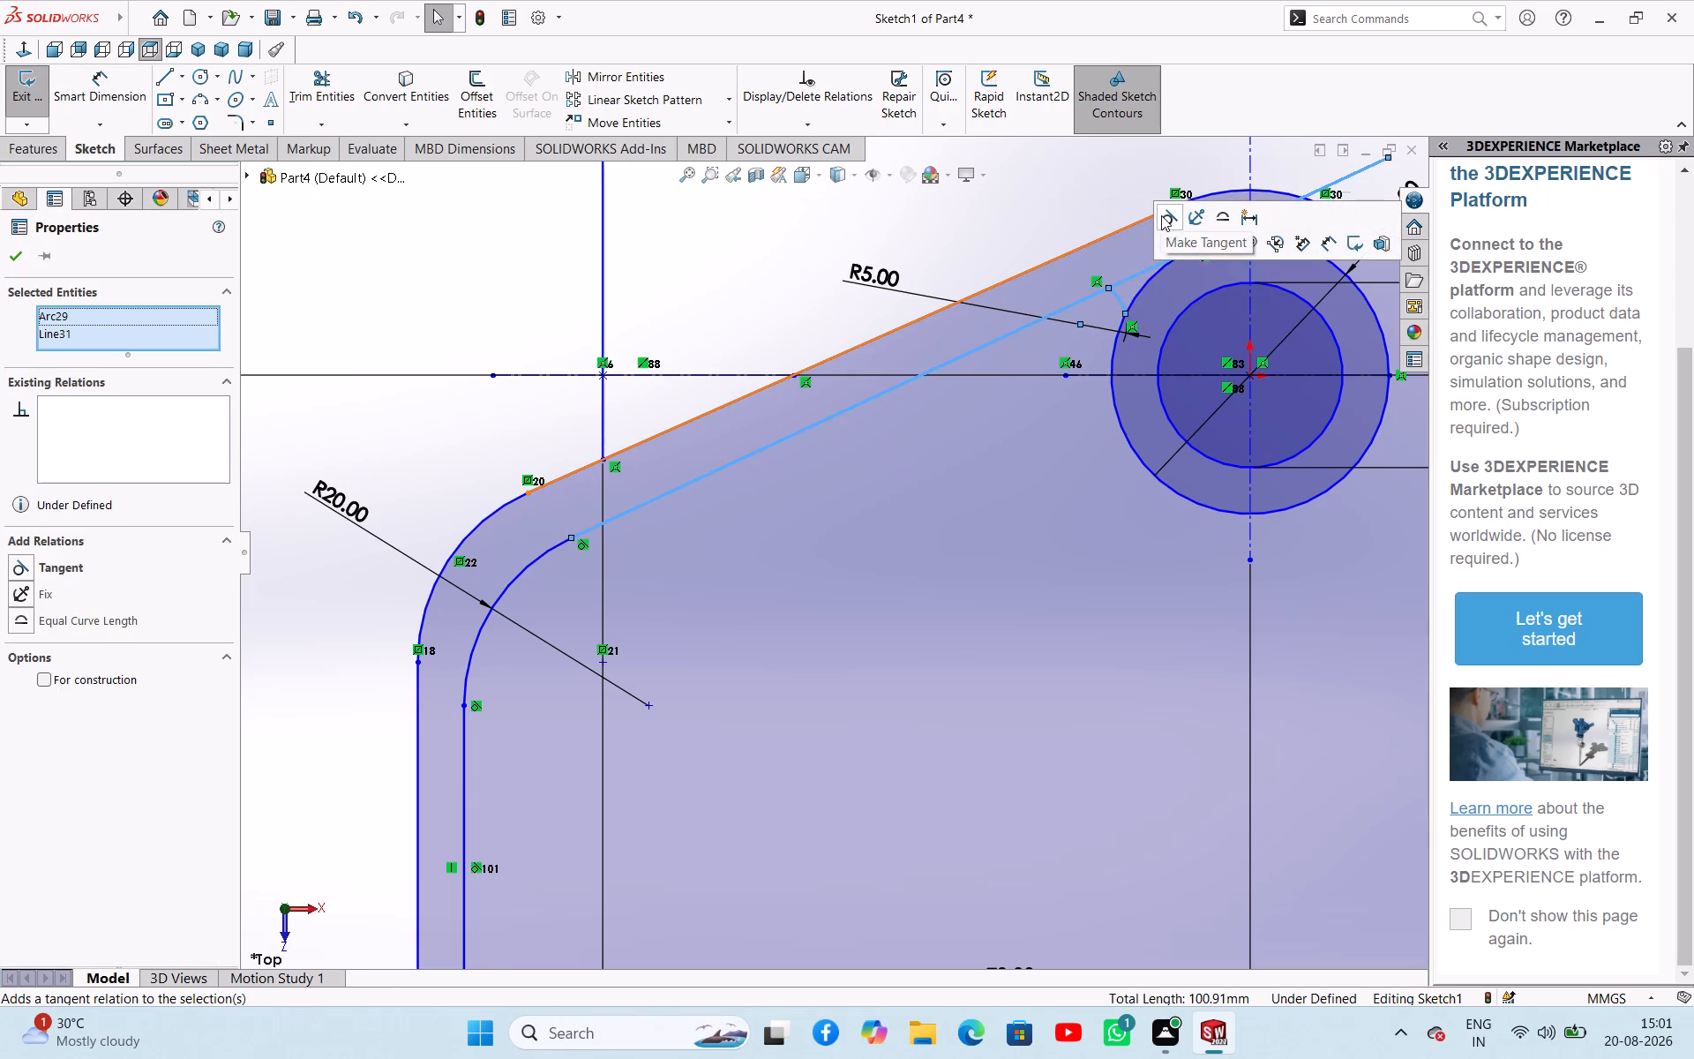
pyautogui.click(1161, 215)
pyautogui.click(1012, 238)
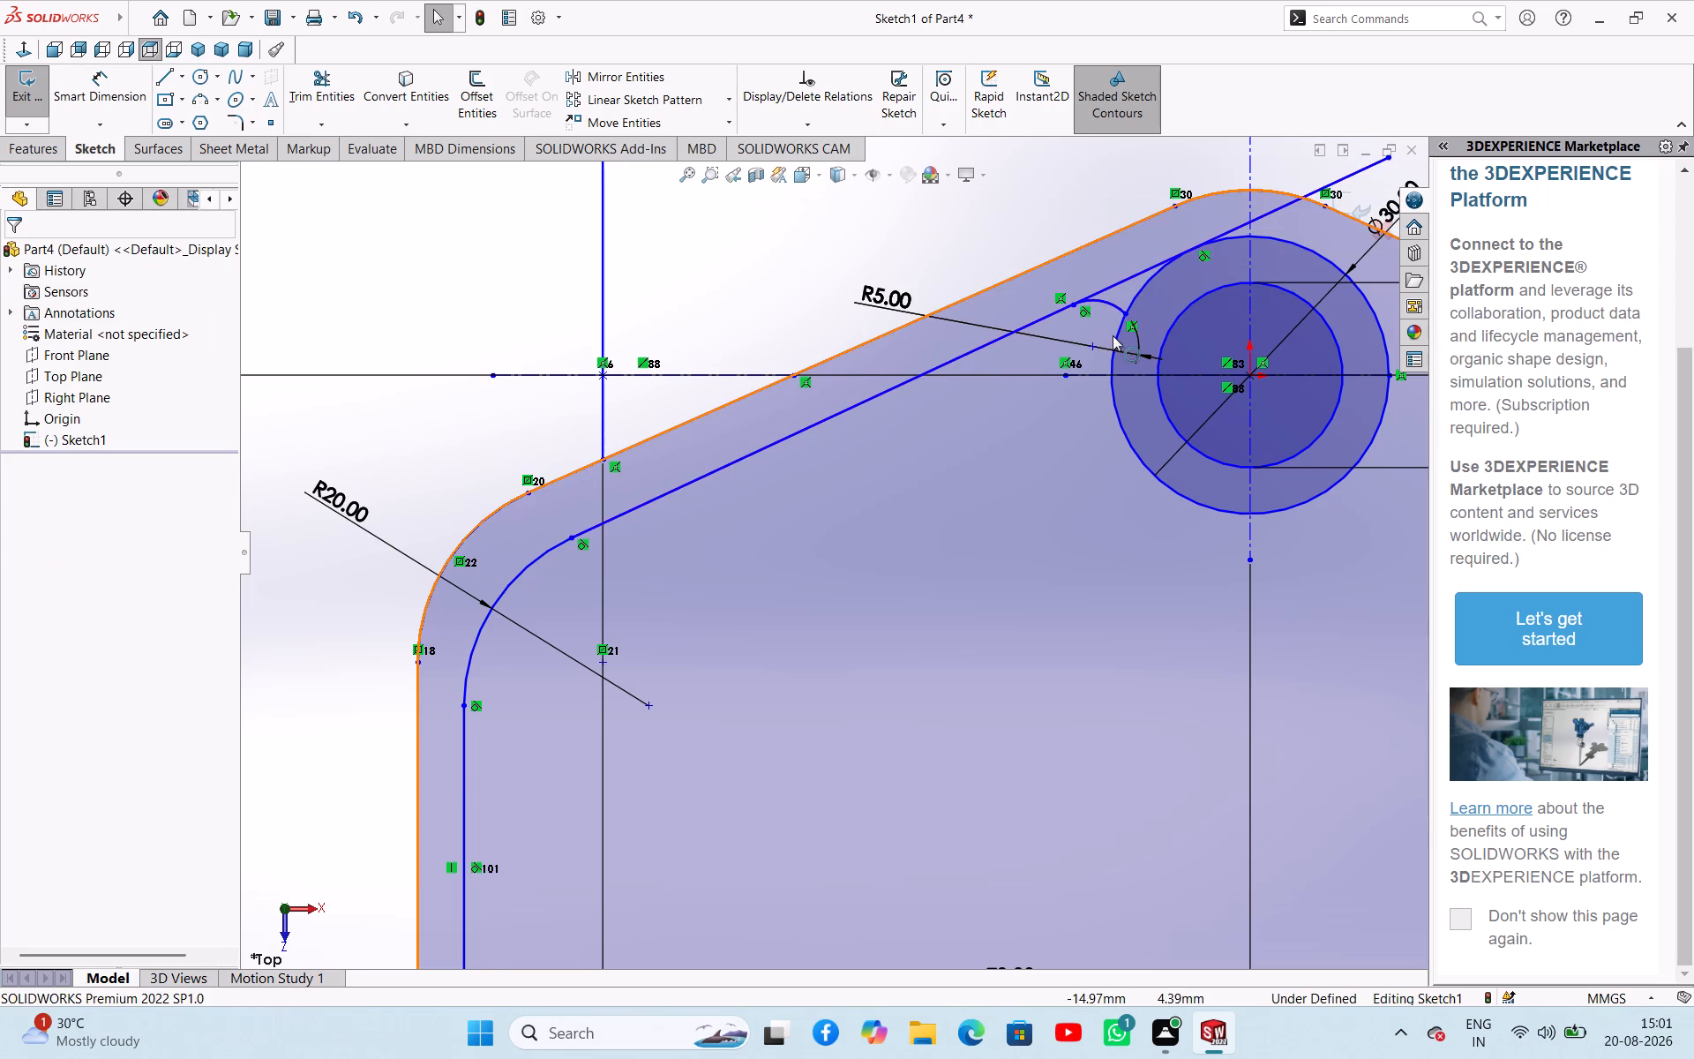
pyautogui.keyDown('ctrl'); pyautogui.click(1113, 335); pyautogui.keyUp('ctrl')
pyautogui.keyDown('ctrl'); pyautogui.click(1112, 304); pyautogui.keyUp('ctrl')
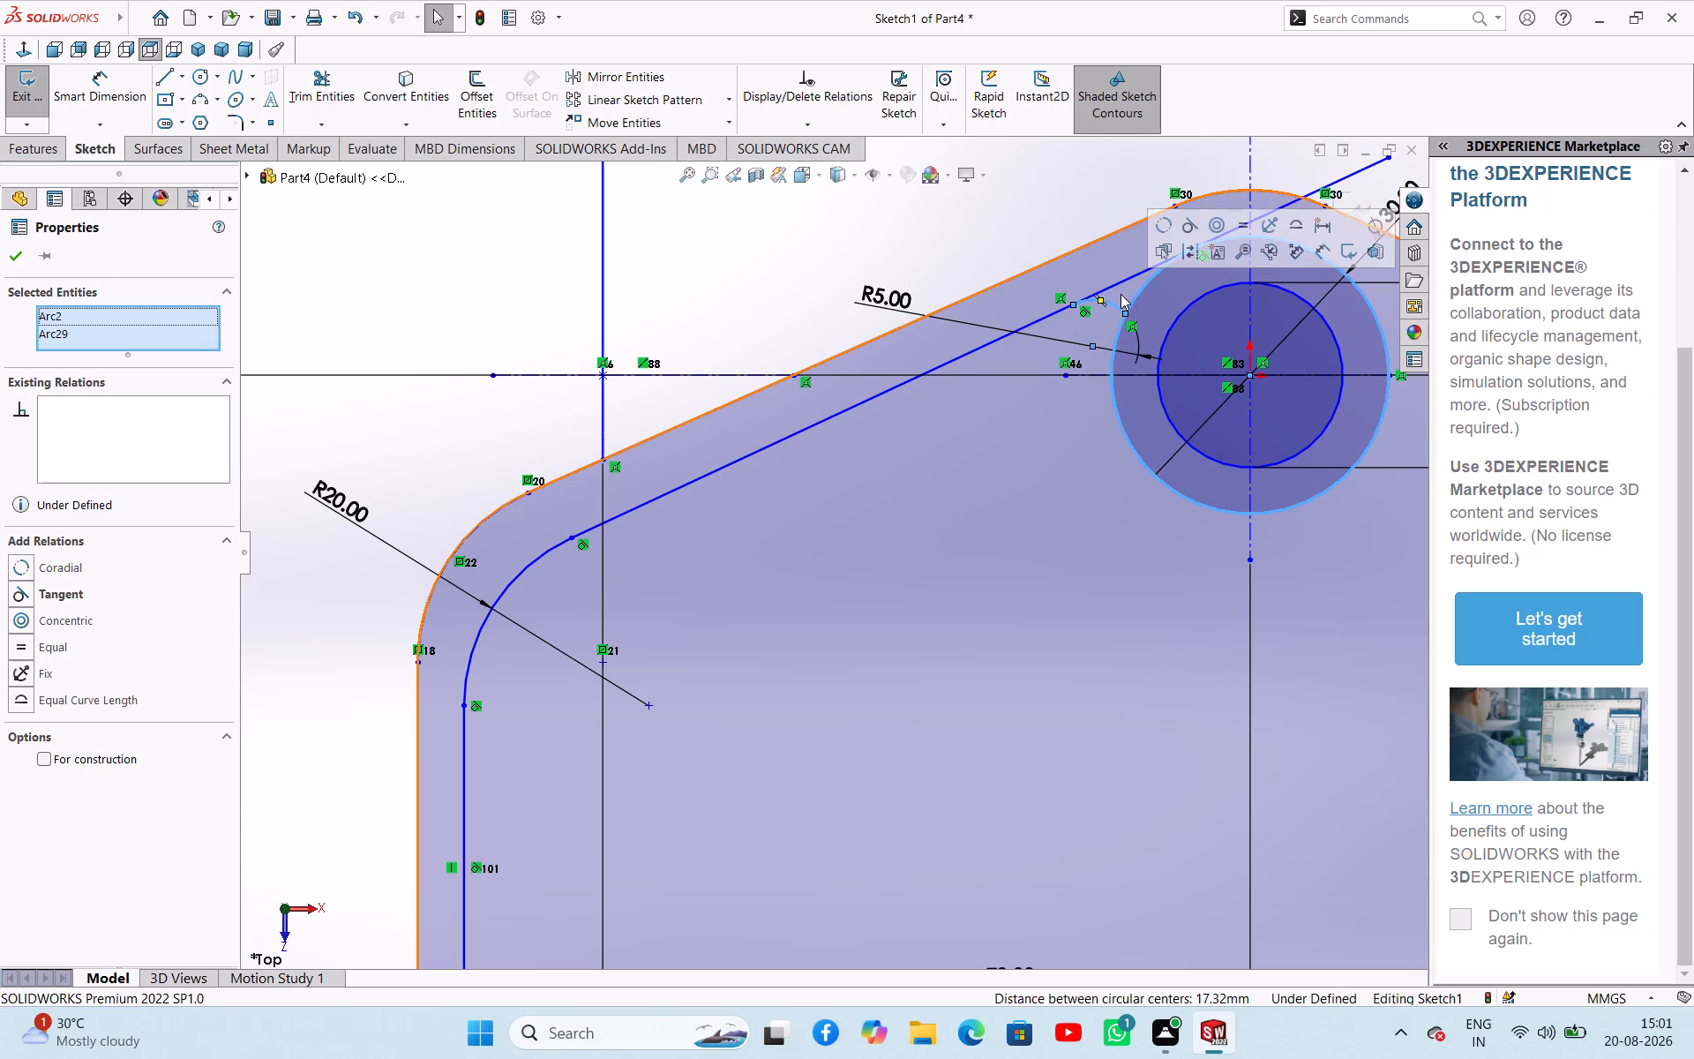
pyautogui.click(1189, 225)
pyautogui.click(752, 306)
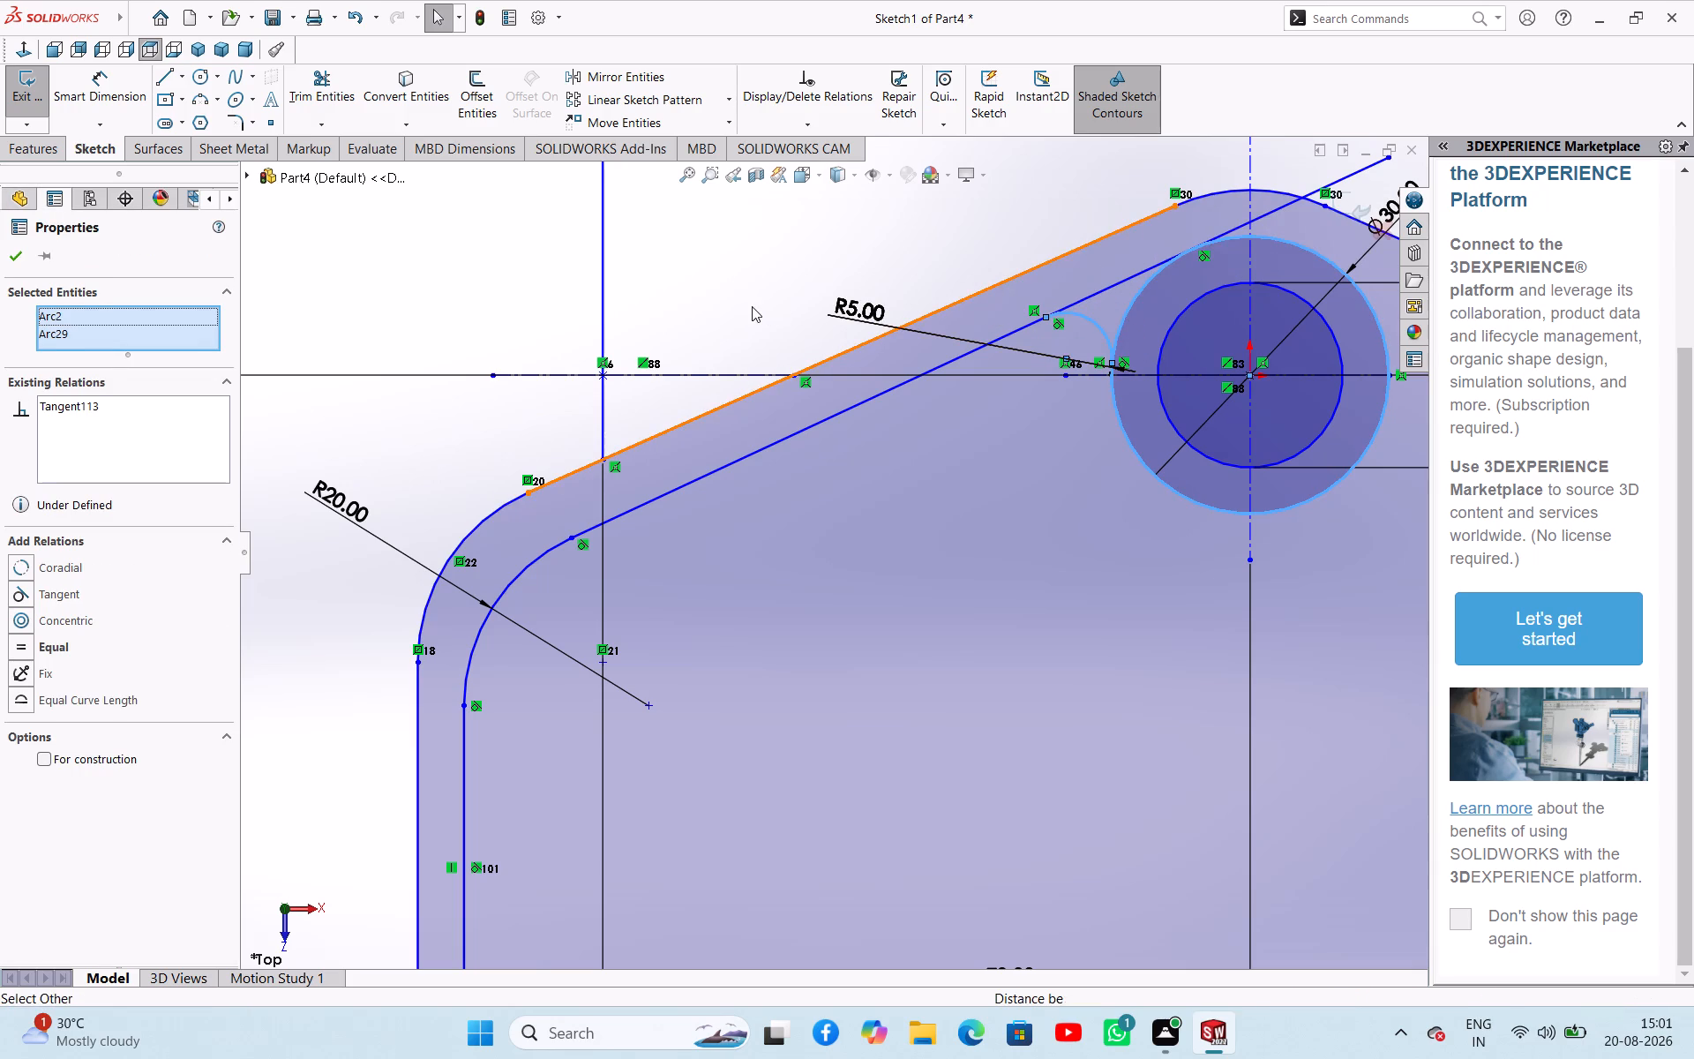
# Remove the inner sloped line beyond the R5 arc by trimming up to the top boss and deleting the leftover piece past it.
pyautogui.scroll(2, 738, 247)
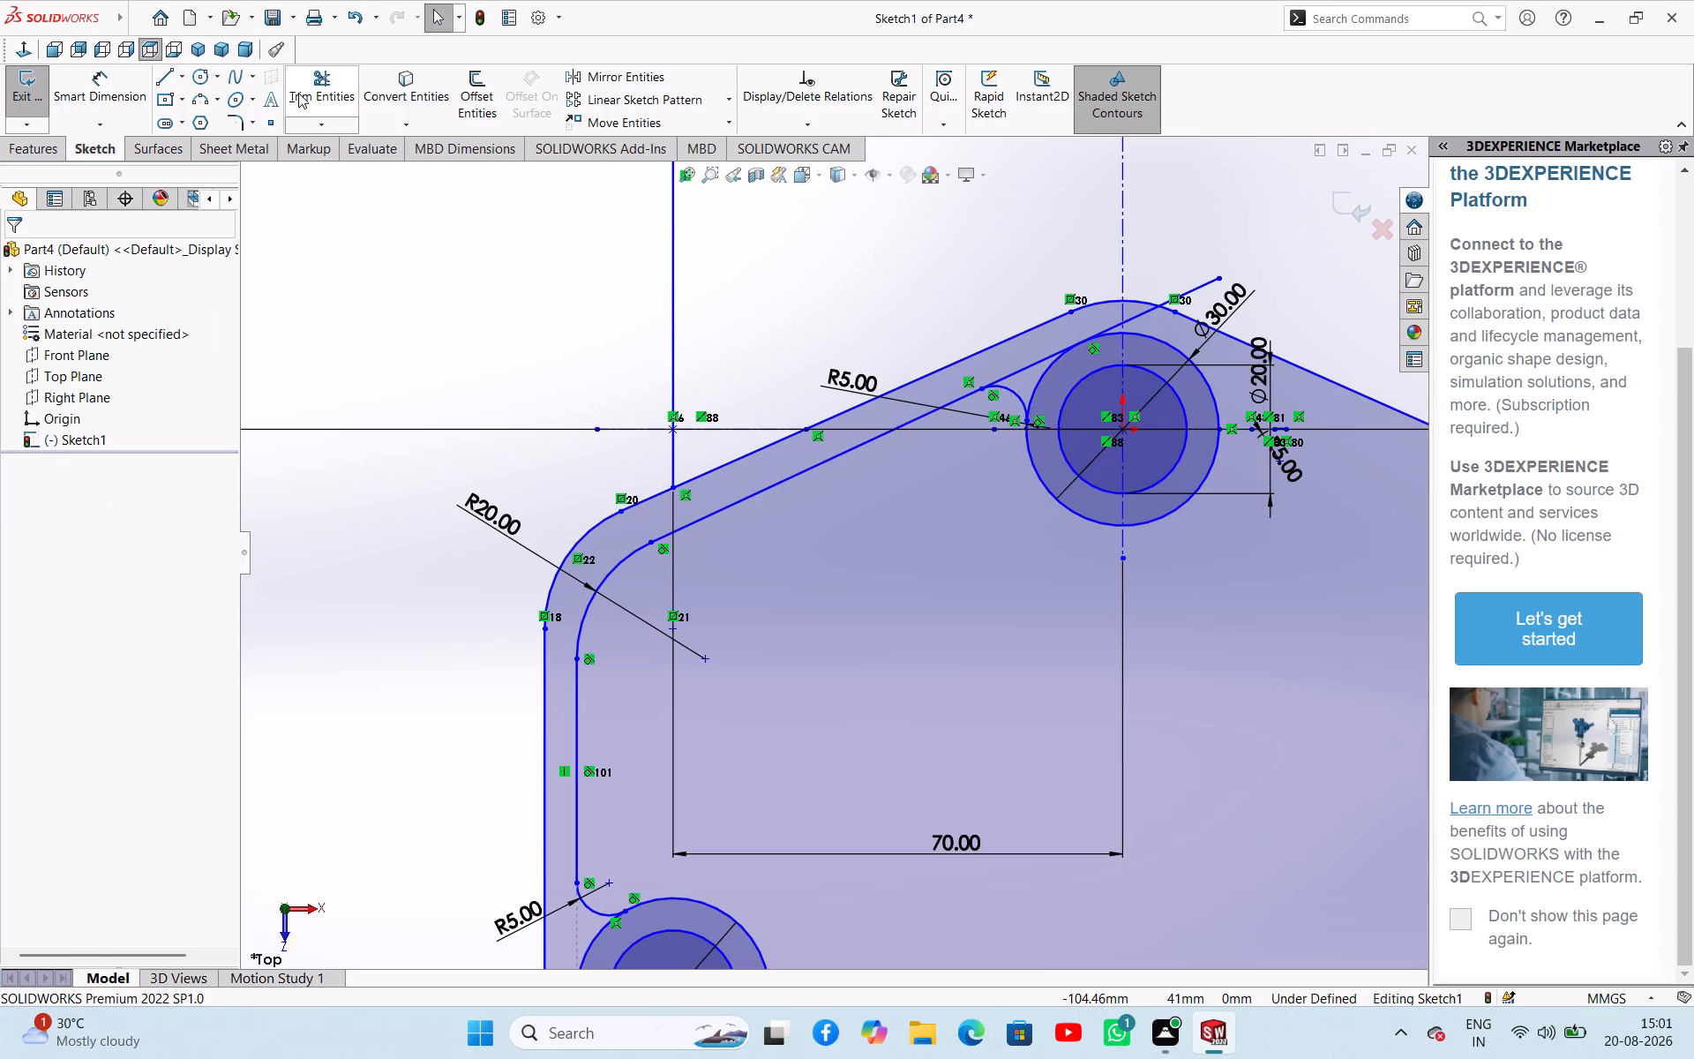
pyautogui.click(298, 93)
pyautogui.moveTo(1018, 347); pyautogui.dragTo(1023, 348)
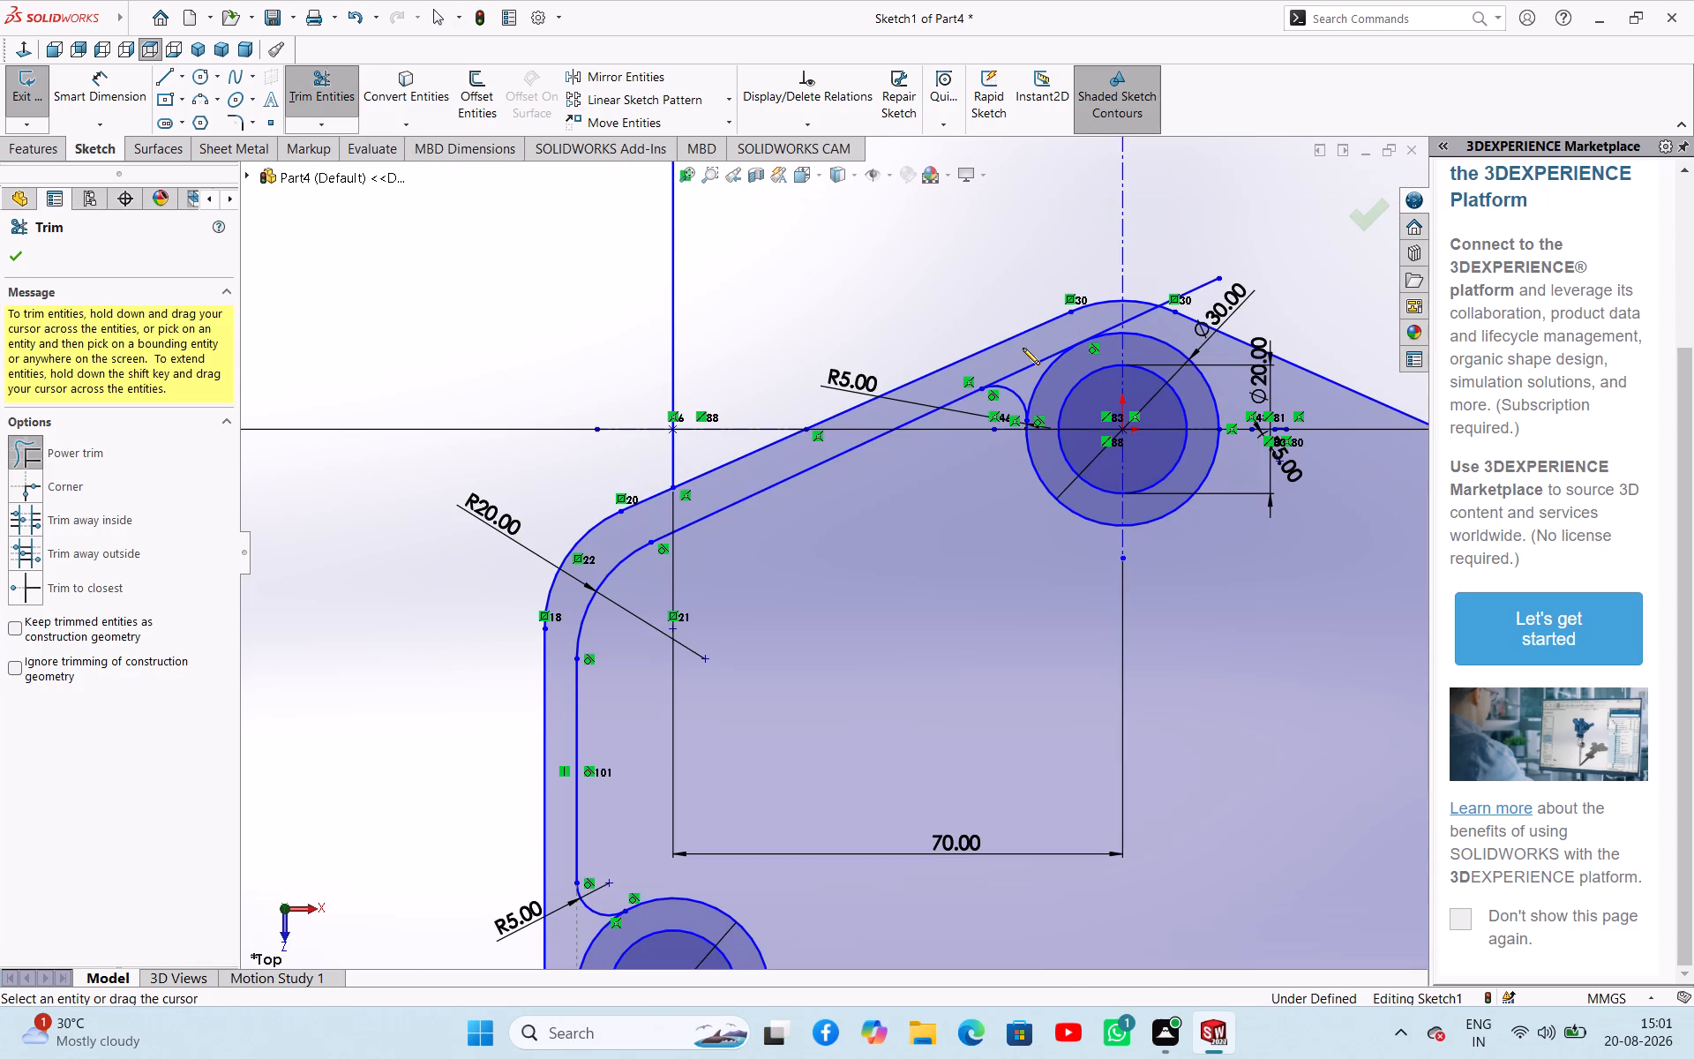
pyautogui.moveTo(1023, 348); pyautogui.dragTo(1024, 372)
pyautogui.scroll(-4, 1121, 314)
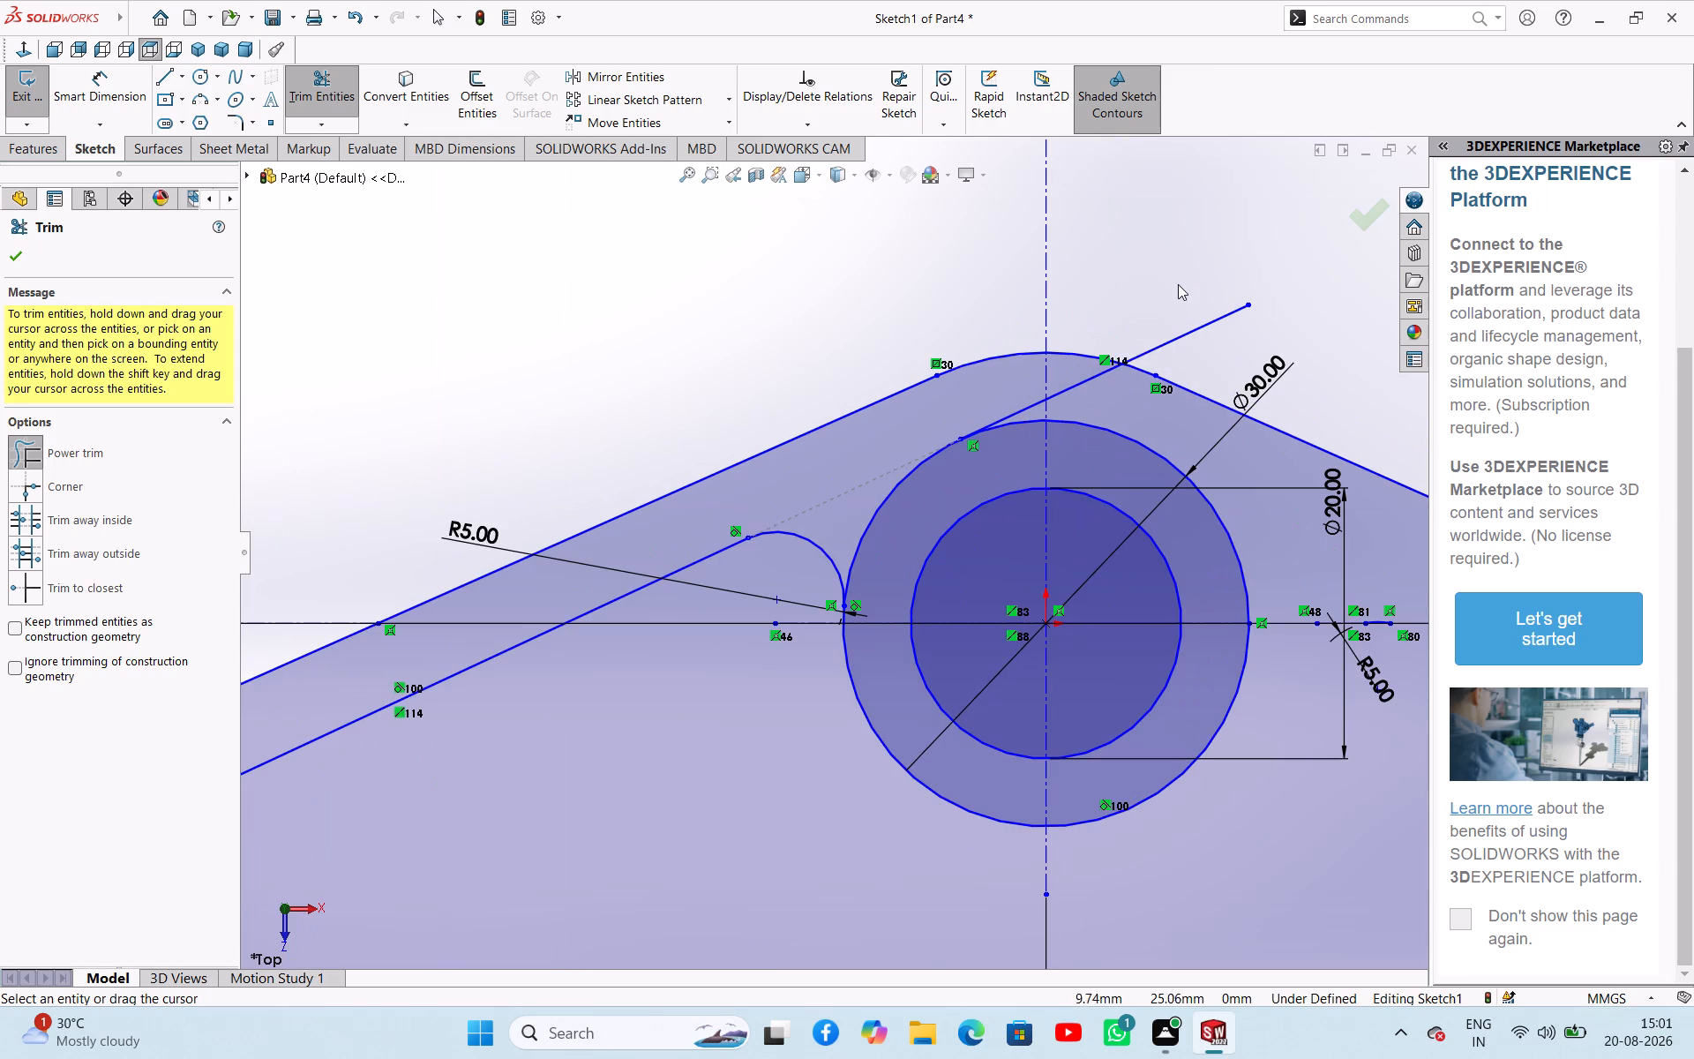
pyautogui.press('Escape')
pyautogui.click(1191, 328)
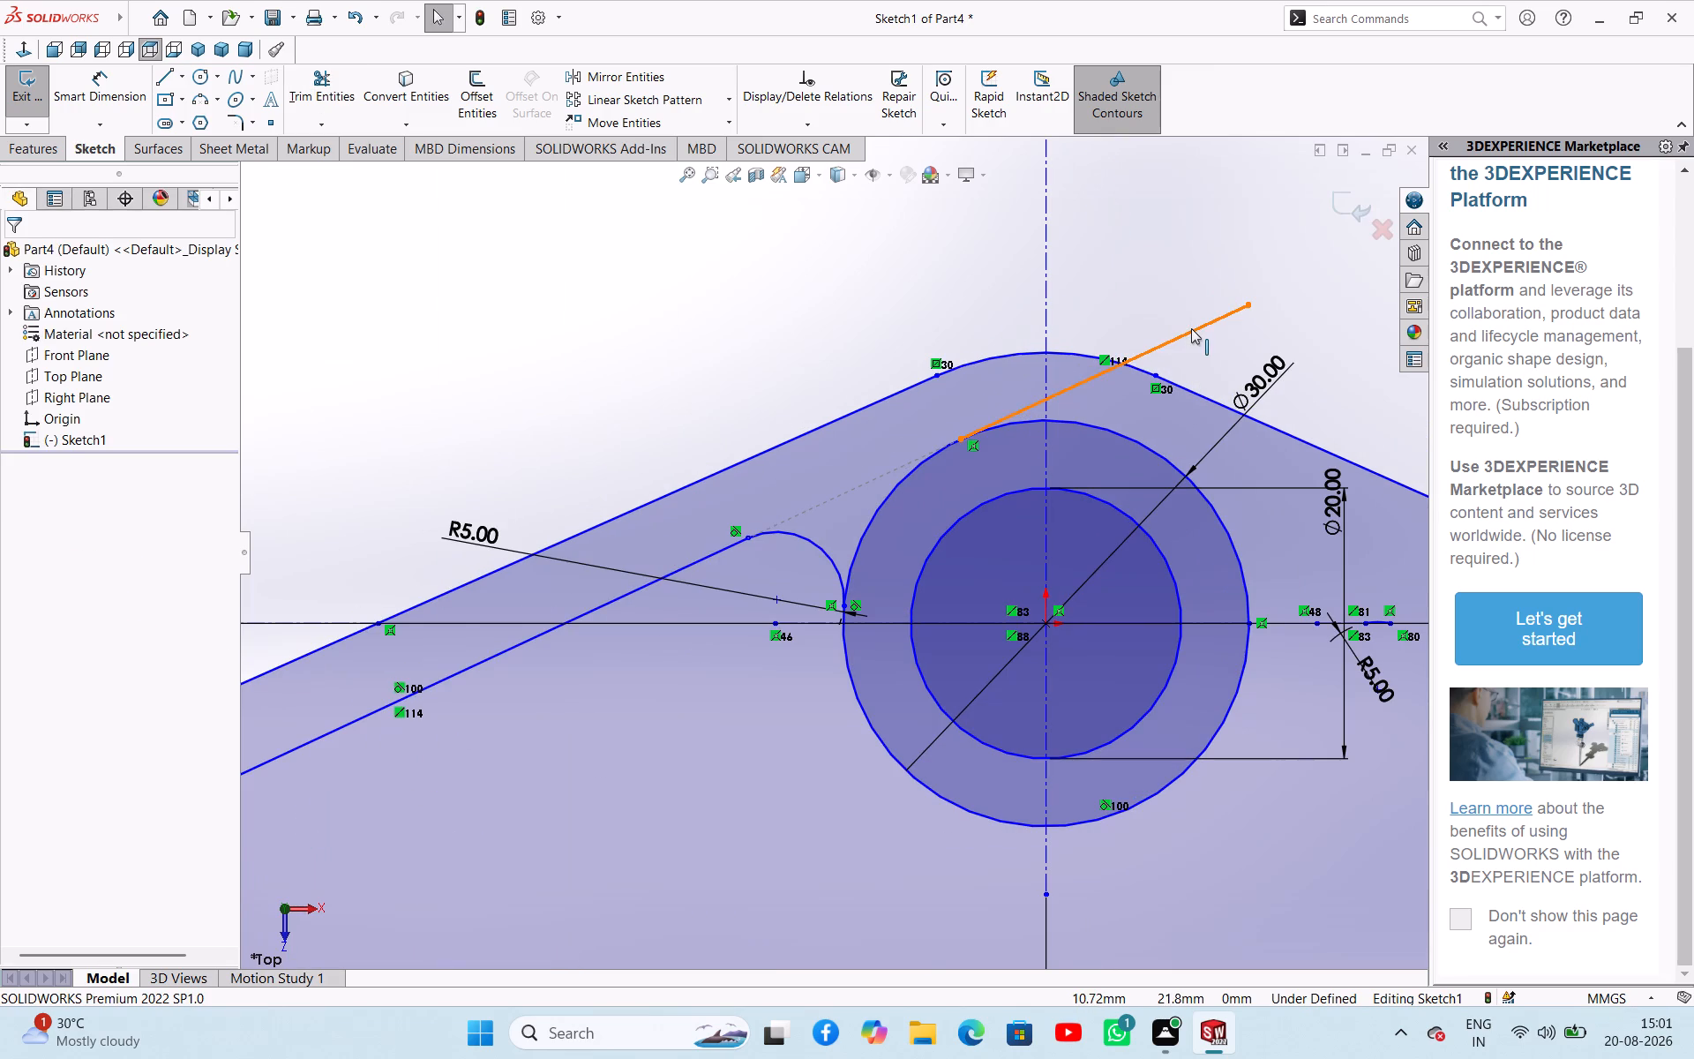
pyautogui.press('Delete')
# Mirror the left inner contour (vertical line, corner arc, sloped line and upper R5 arc) about the vertical centreline.
pyautogui.scroll(4, 1129, 433)
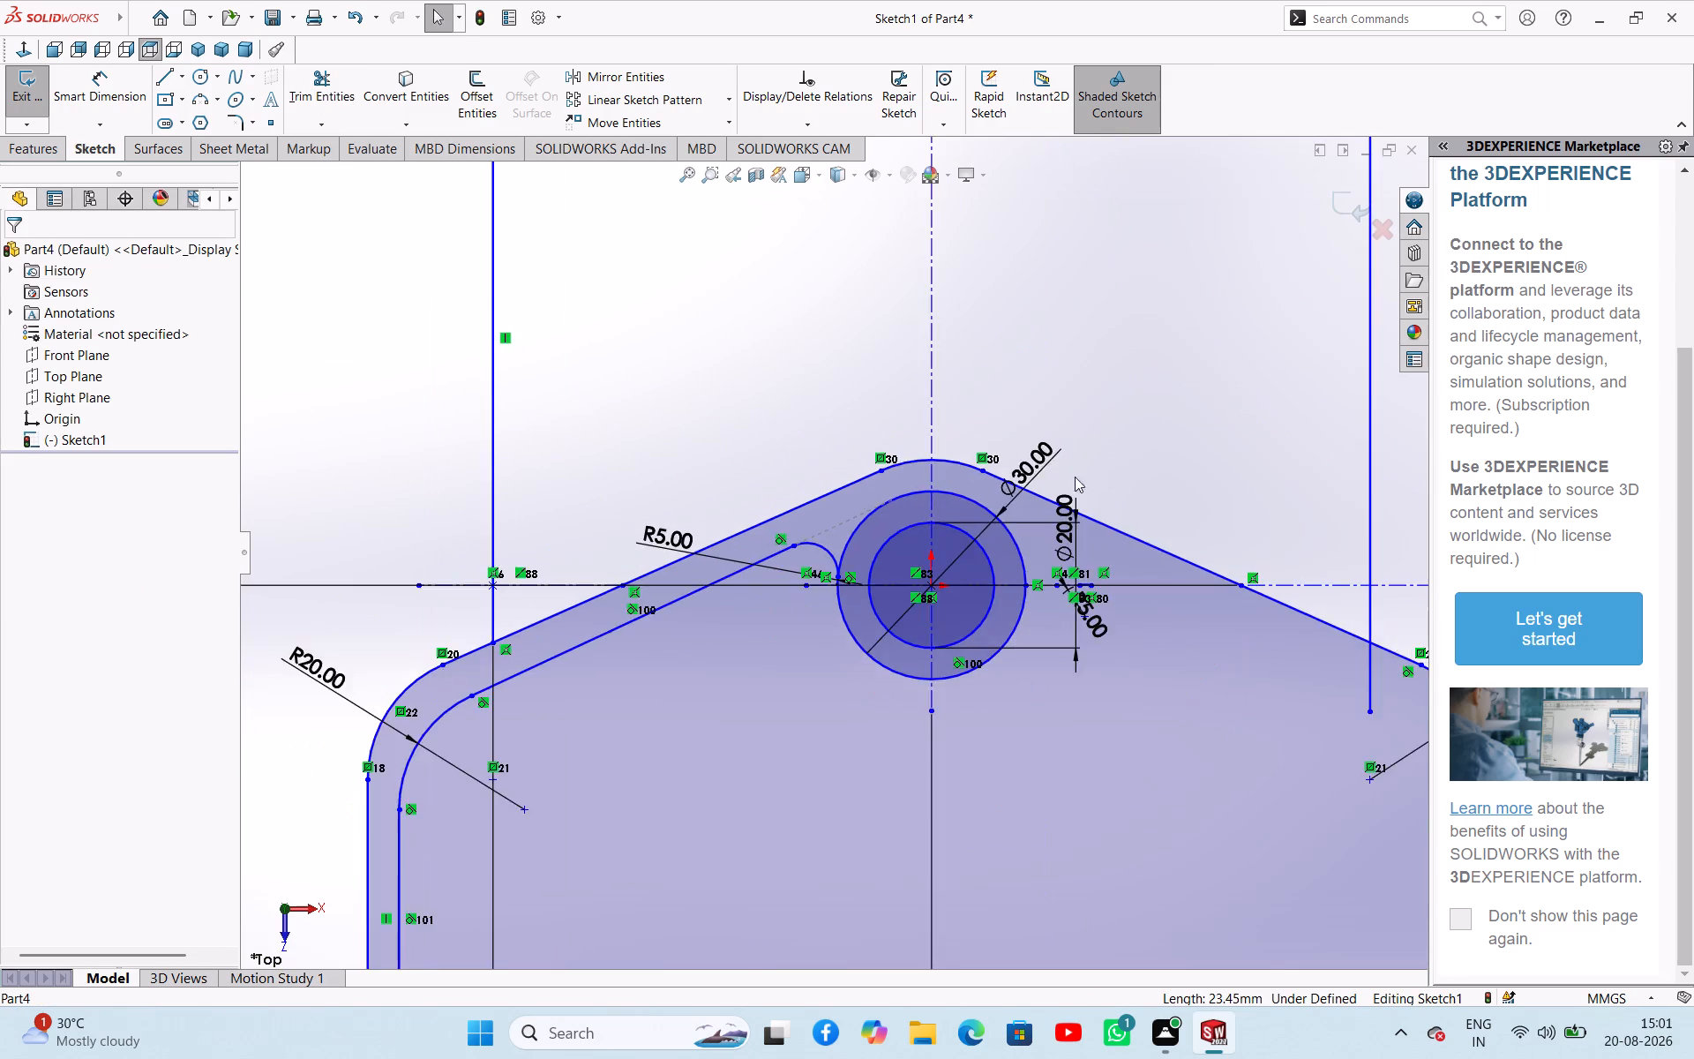
pyautogui.scroll(2, 1075, 477)
pyautogui.scroll(-2, 611, 812)
pyautogui.scroll(2, 604, 818)
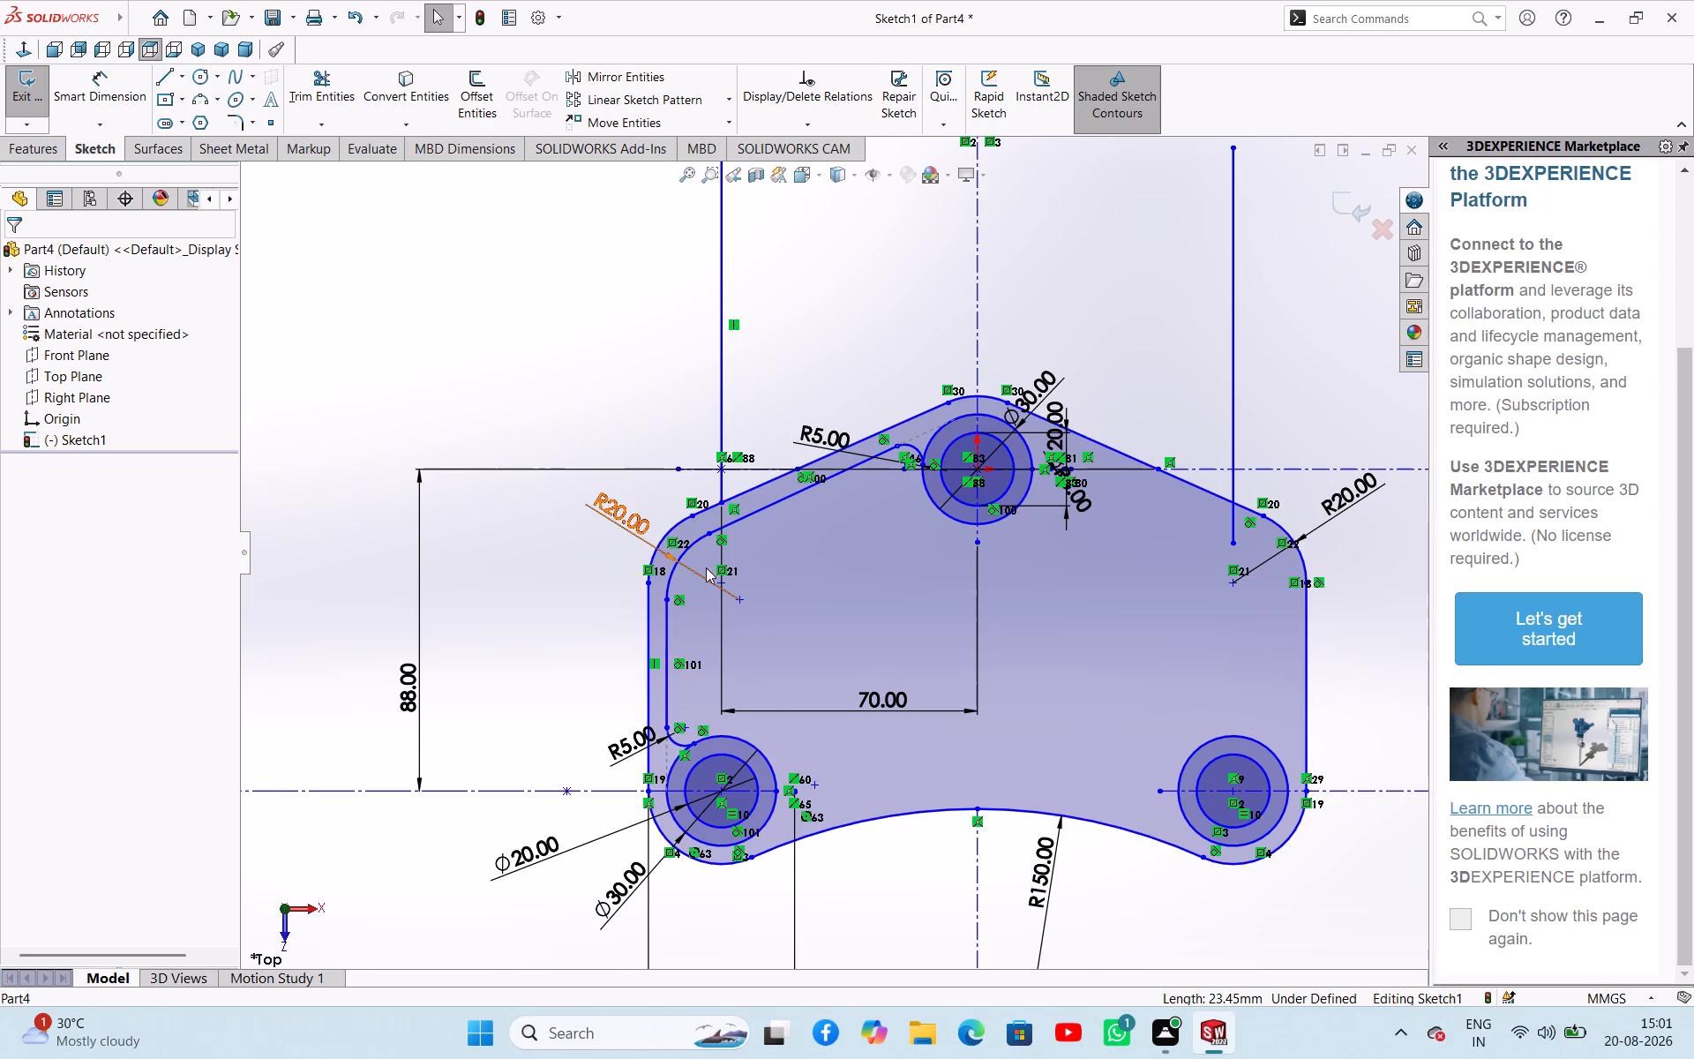
pyautogui.keyDown('ctrl'); pyautogui.click(662, 650); pyautogui.keyUp('ctrl')
pyautogui.keyDown('ctrl'); pyautogui.click(677, 741); pyautogui.keyUp('ctrl')
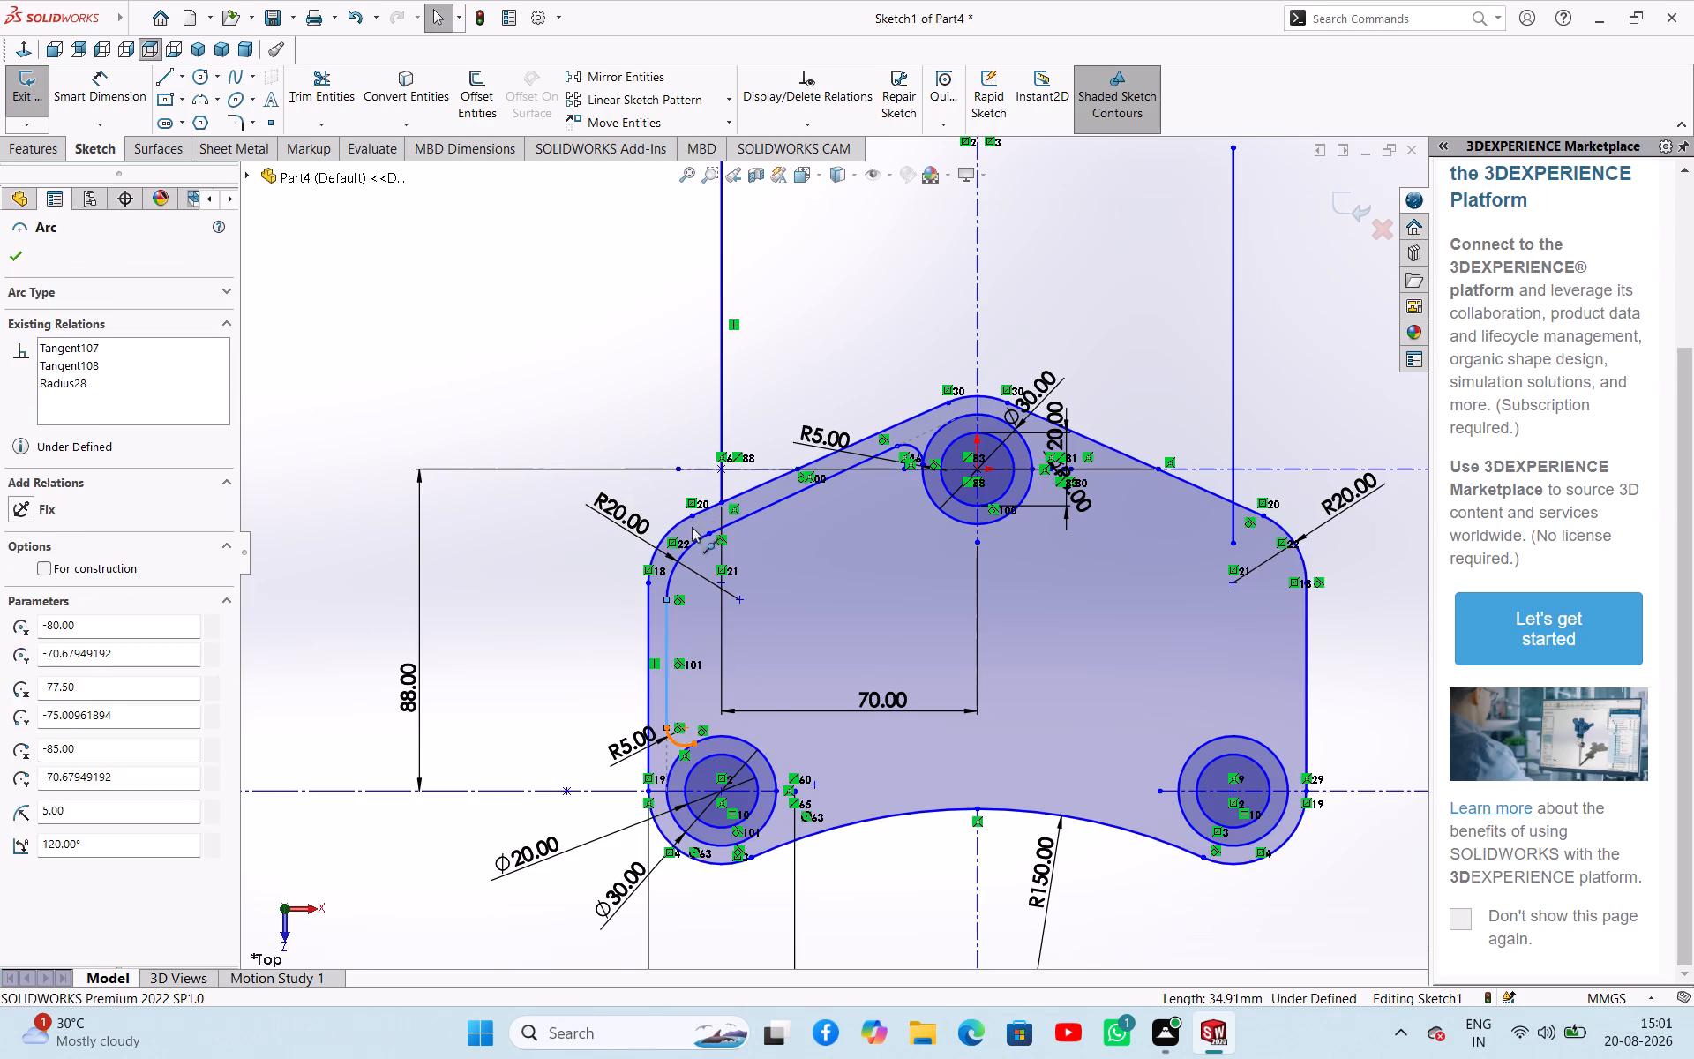
pyautogui.keyDown('ctrl'); pyautogui.click(692, 547); pyautogui.keyUp('ctrl')
pyautogui.keyDown('ctrl'); pyautogui.click(767, 508); pyautogui.keyUp('ctrl')
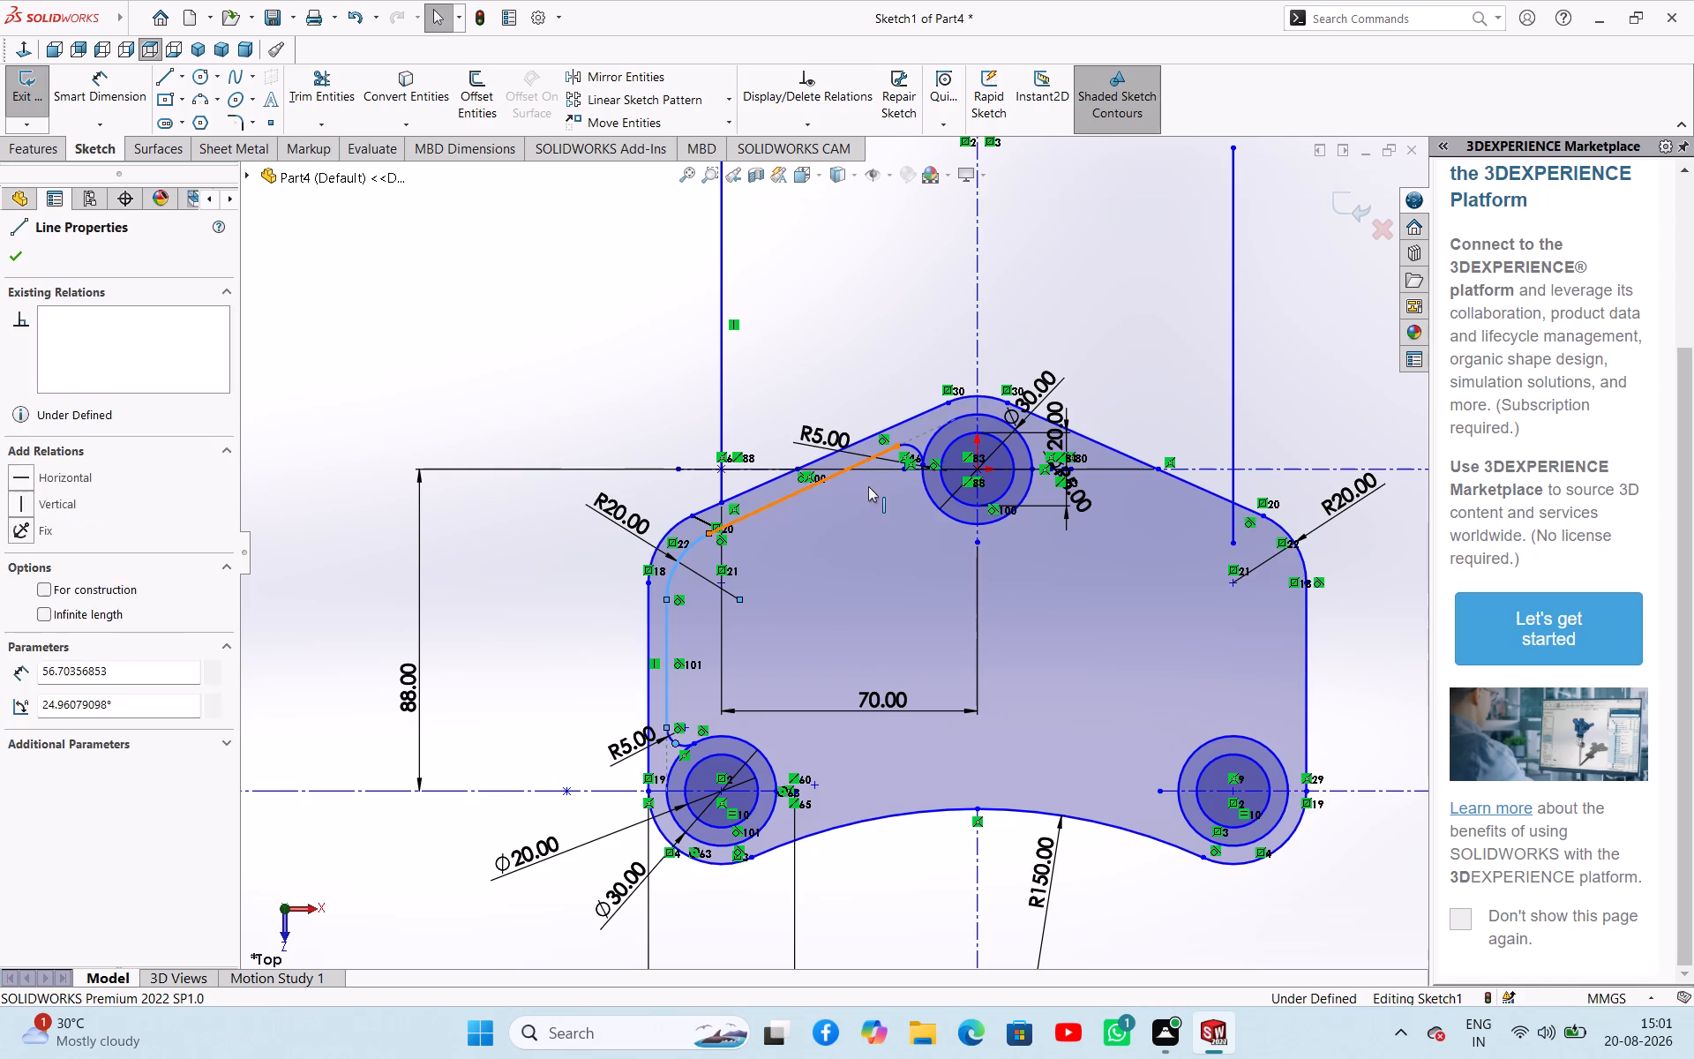
pyautogui.keyDown('ctrl'); pyautogui.click(918, 447); pyautogui.keyUp('ctrl')
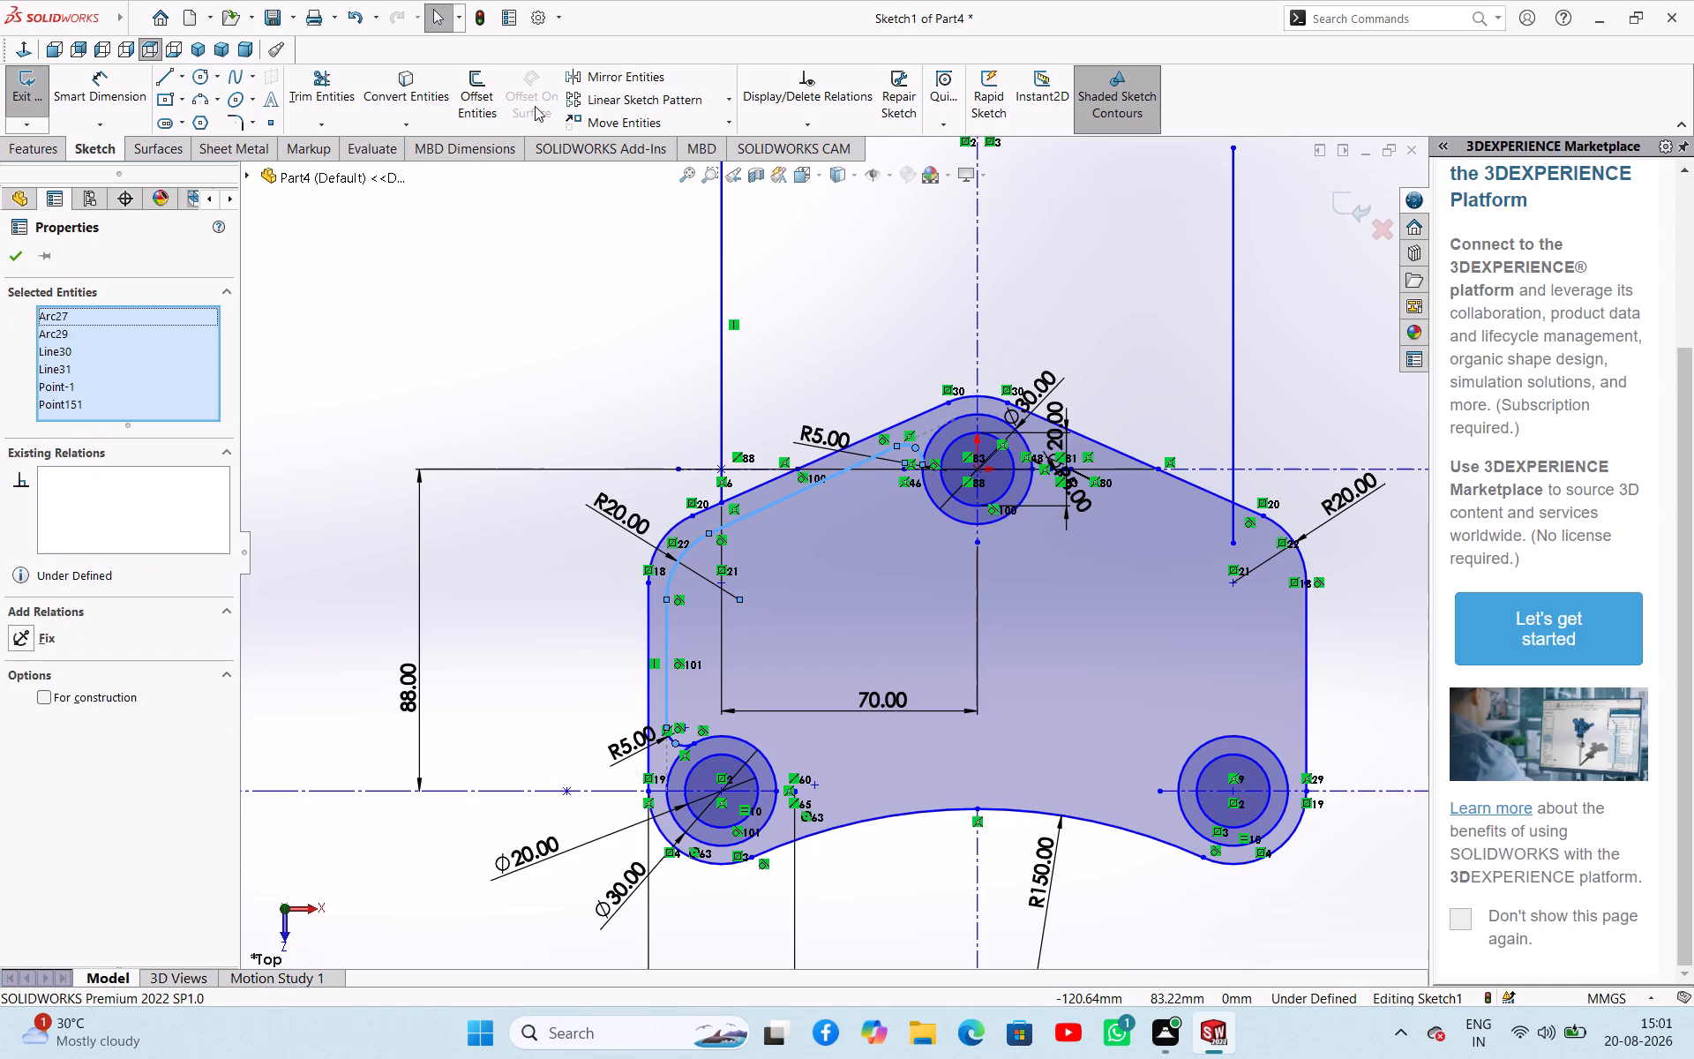
pyautogui.click(610, 83)
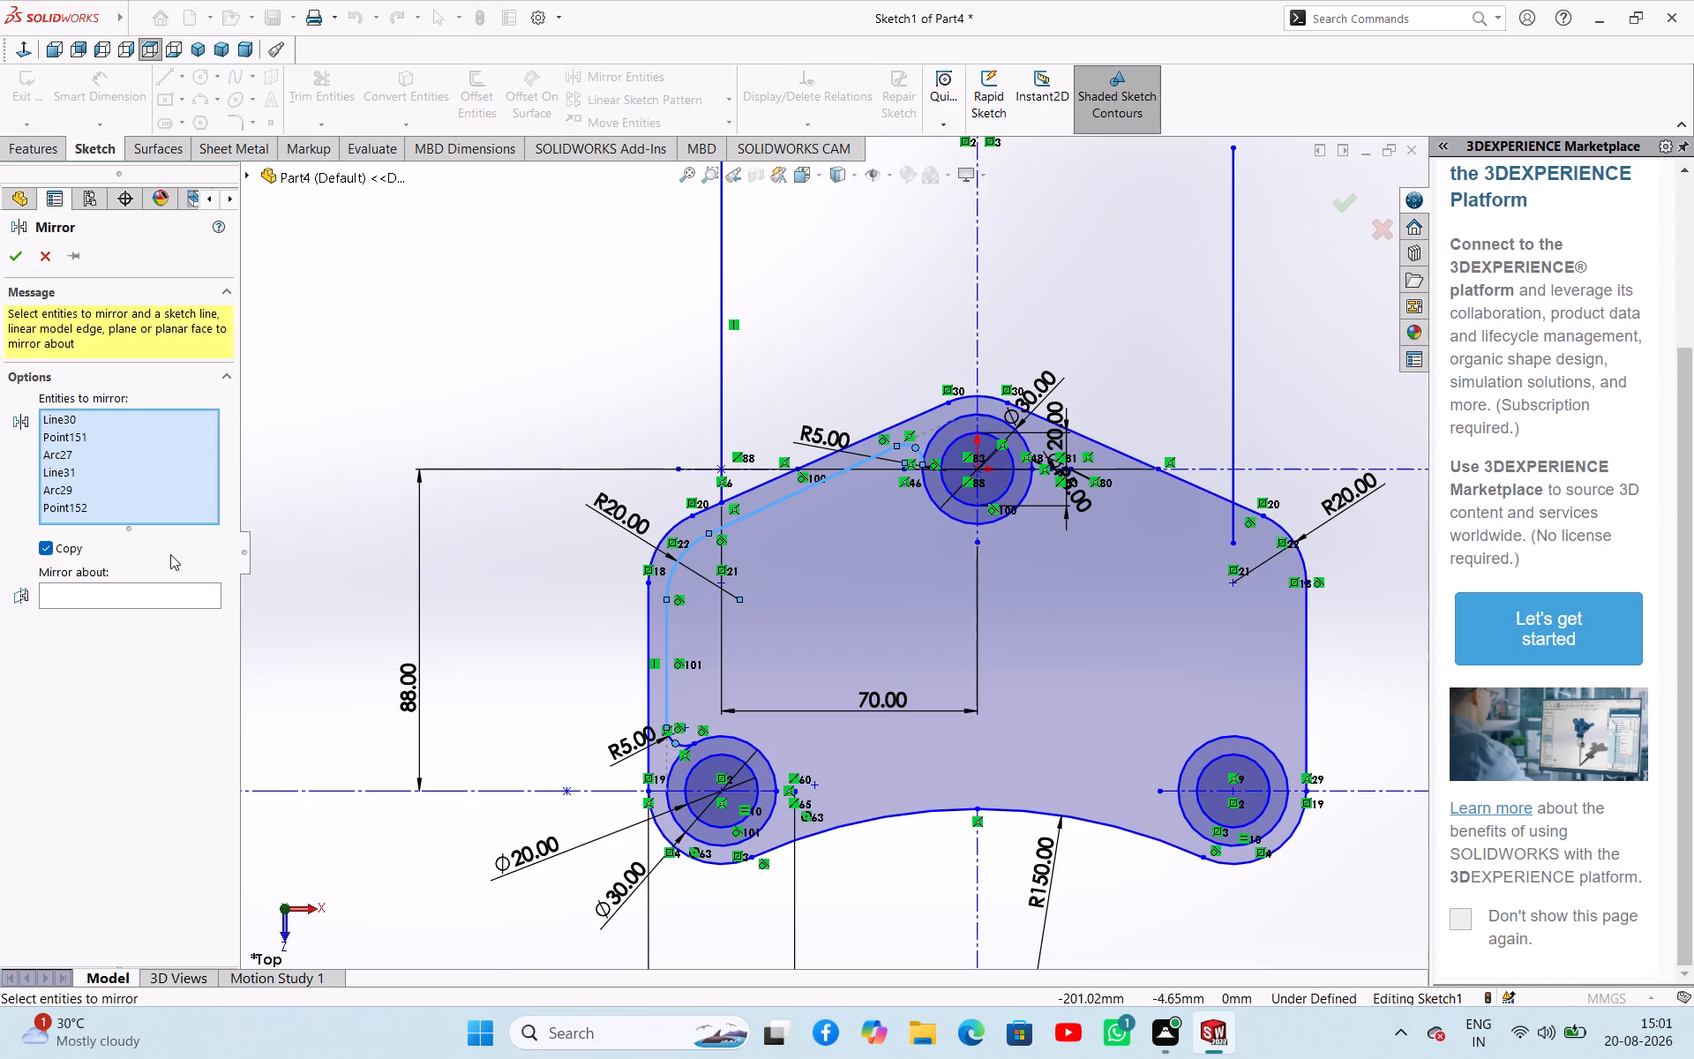
pyautogui.click(161, 588)
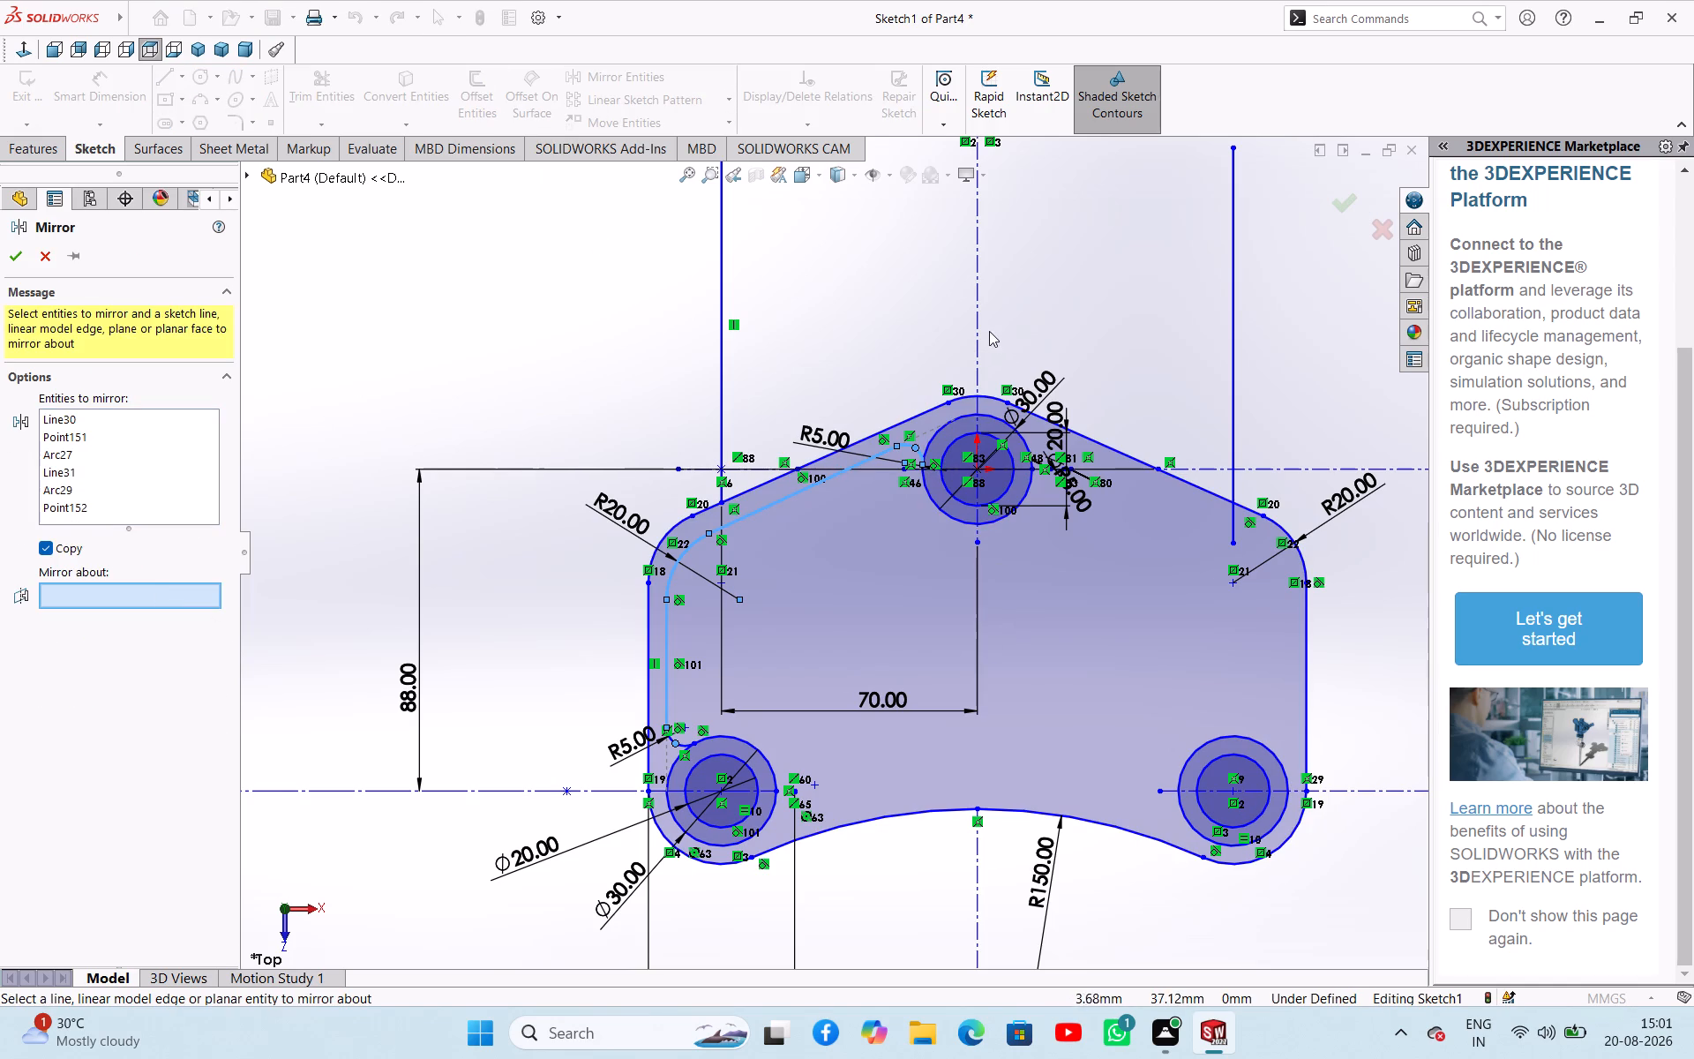
pyautogui.click(978, 325)
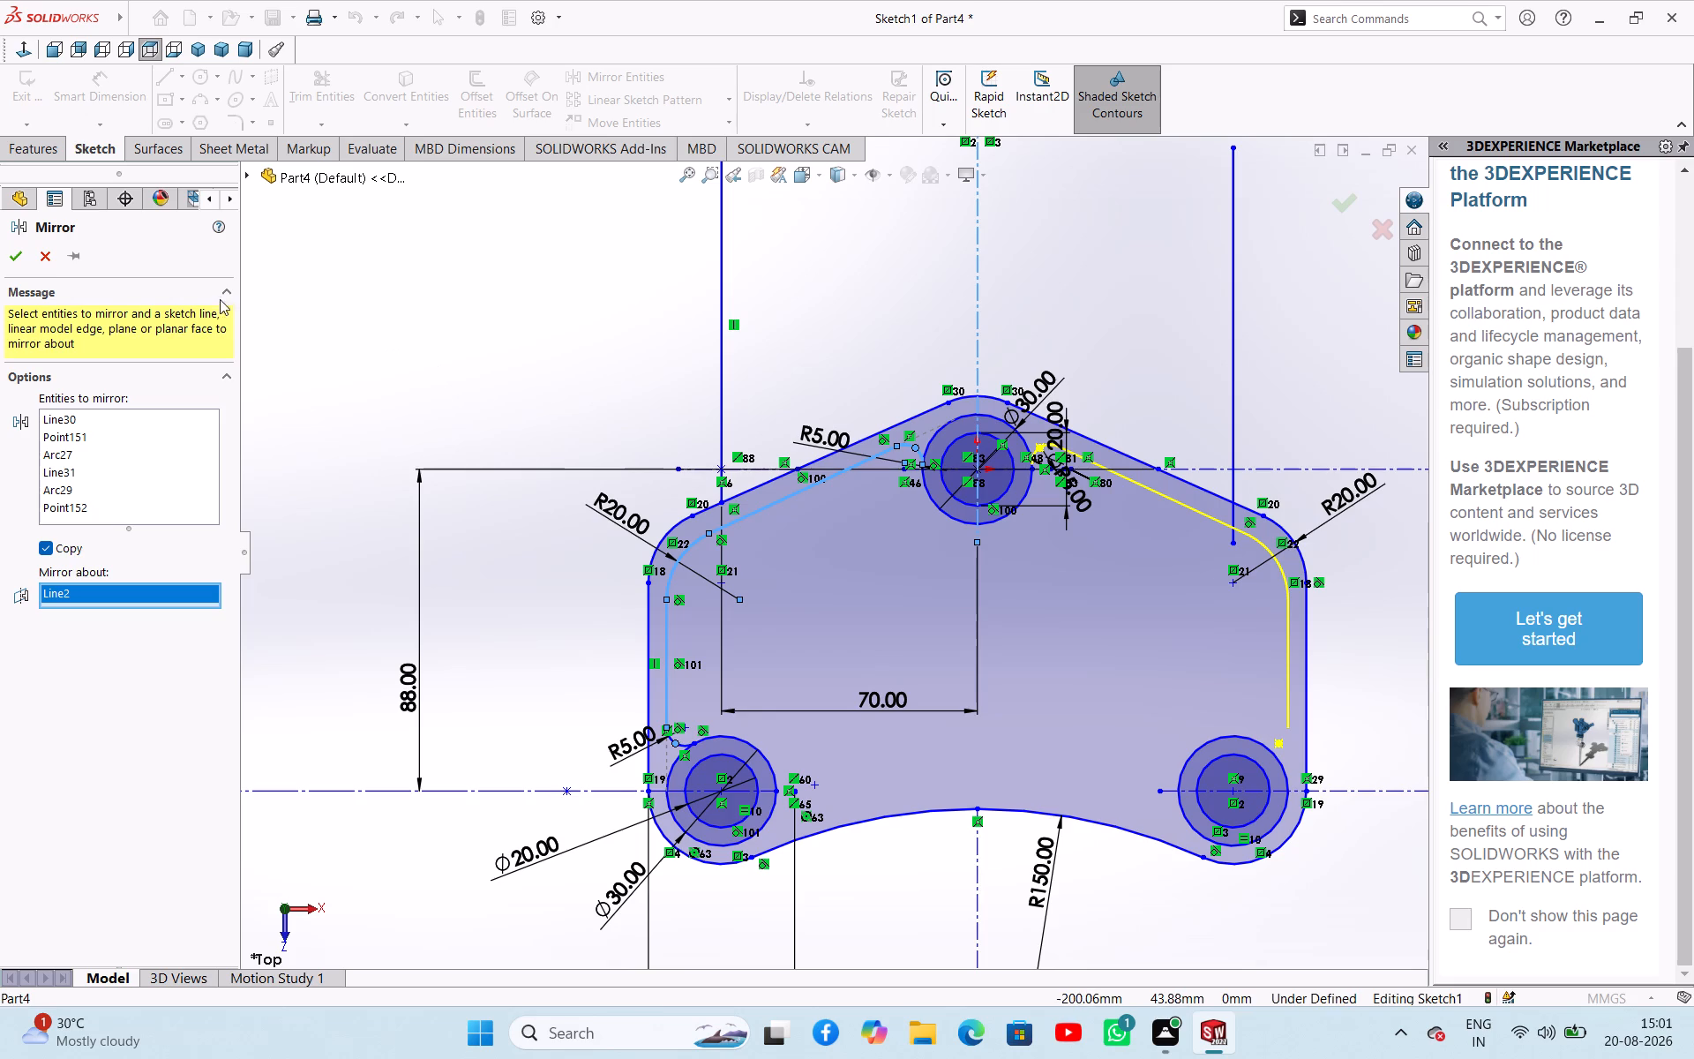
pyautogui.click(21, 255)
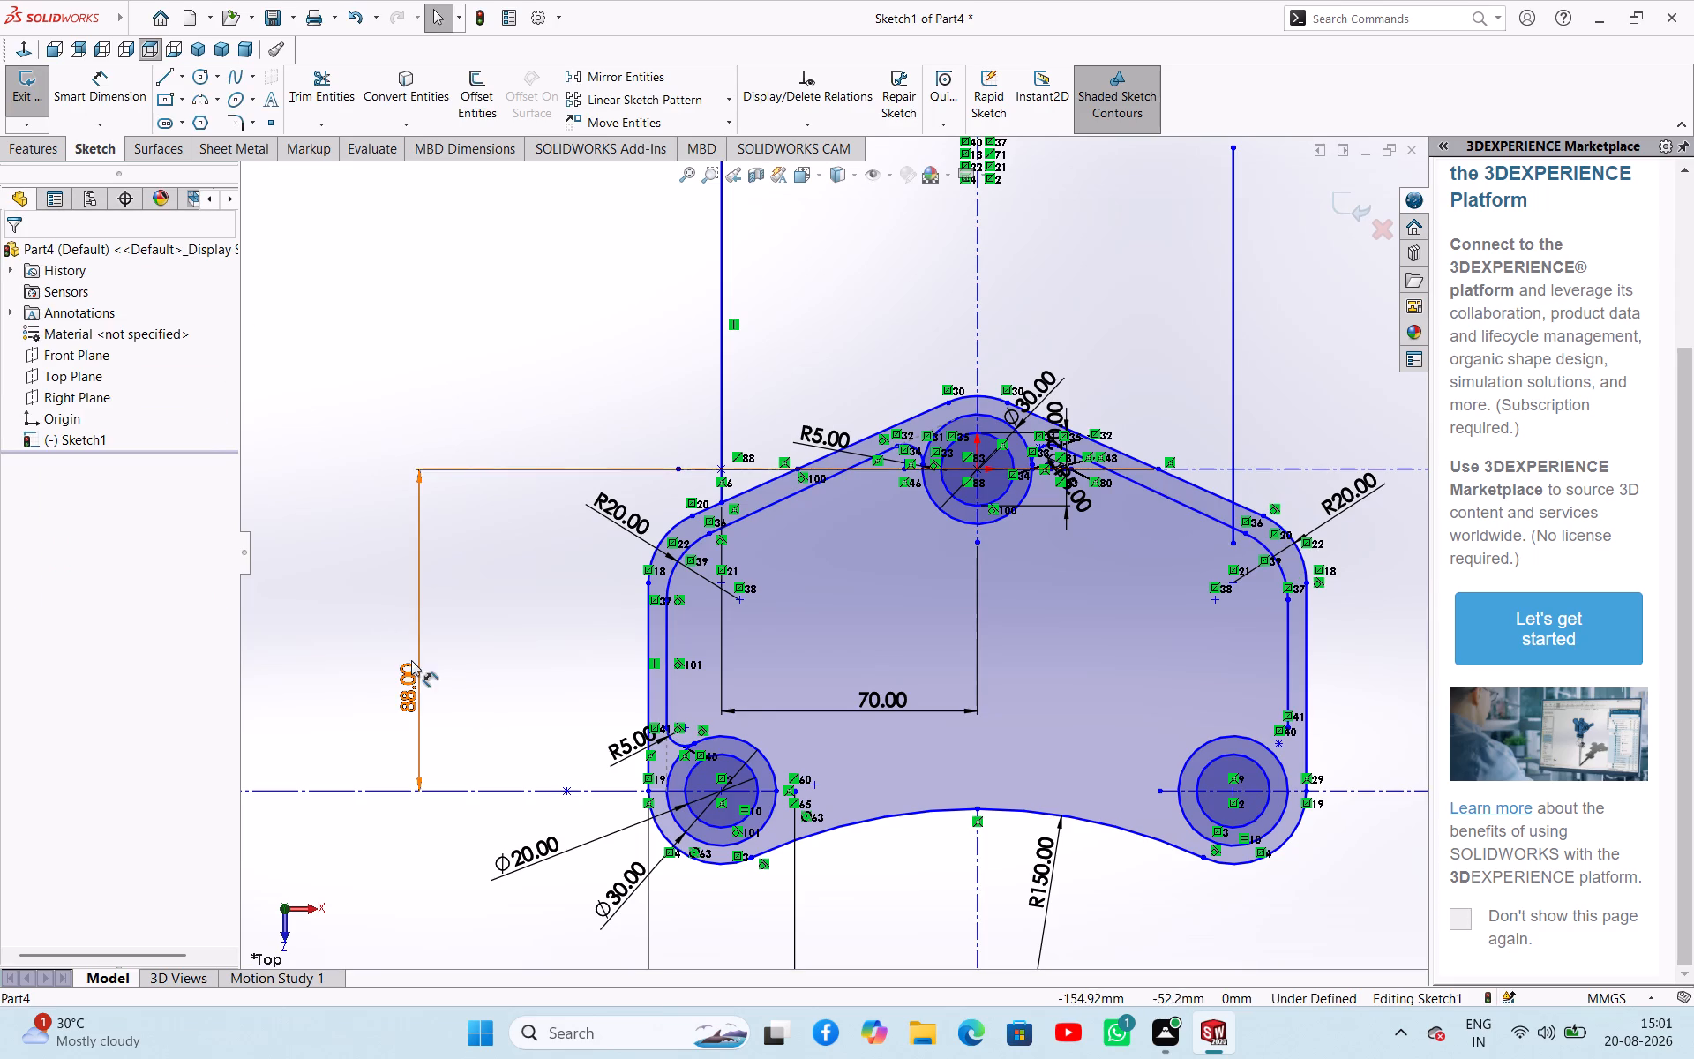
pyautogui.click(458, 640)
# Mirror the R5 arc above the left lower boss about the vertical centreline.
pyautogui.keyDown('ctrl'); pyautogui.click(682, 741); pyautogui.keyUp('ctrl')
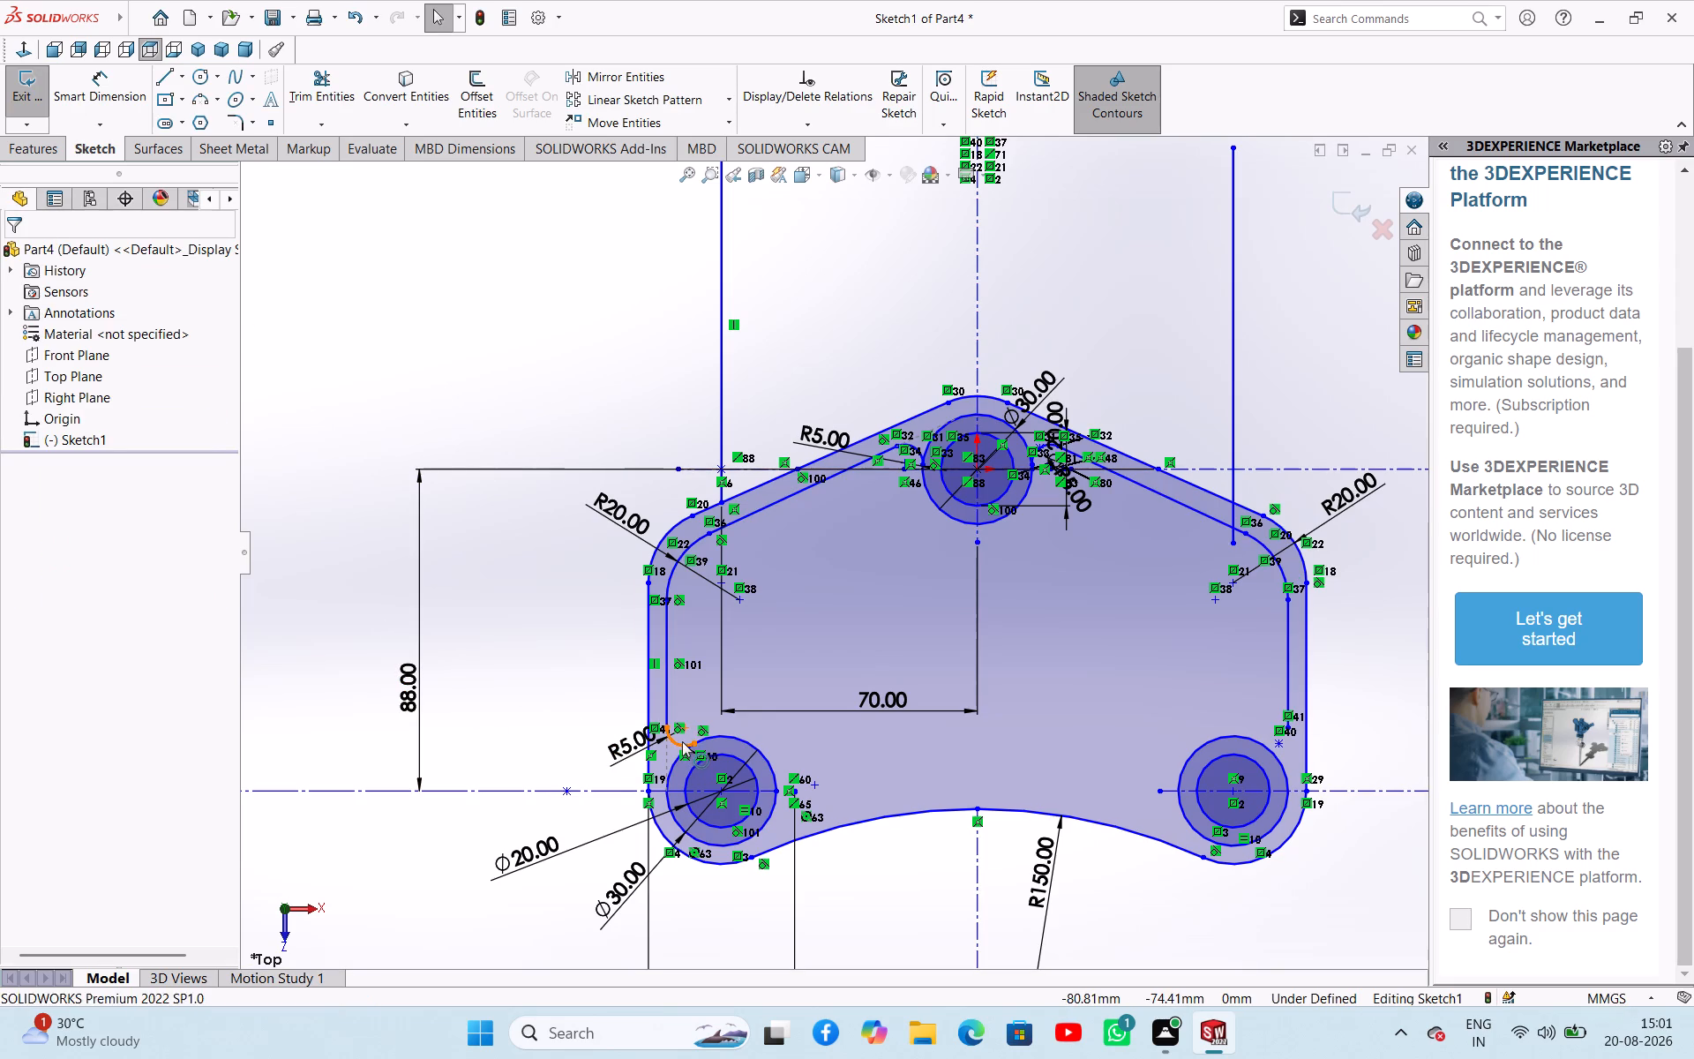
pyautogui.click(679, 79)
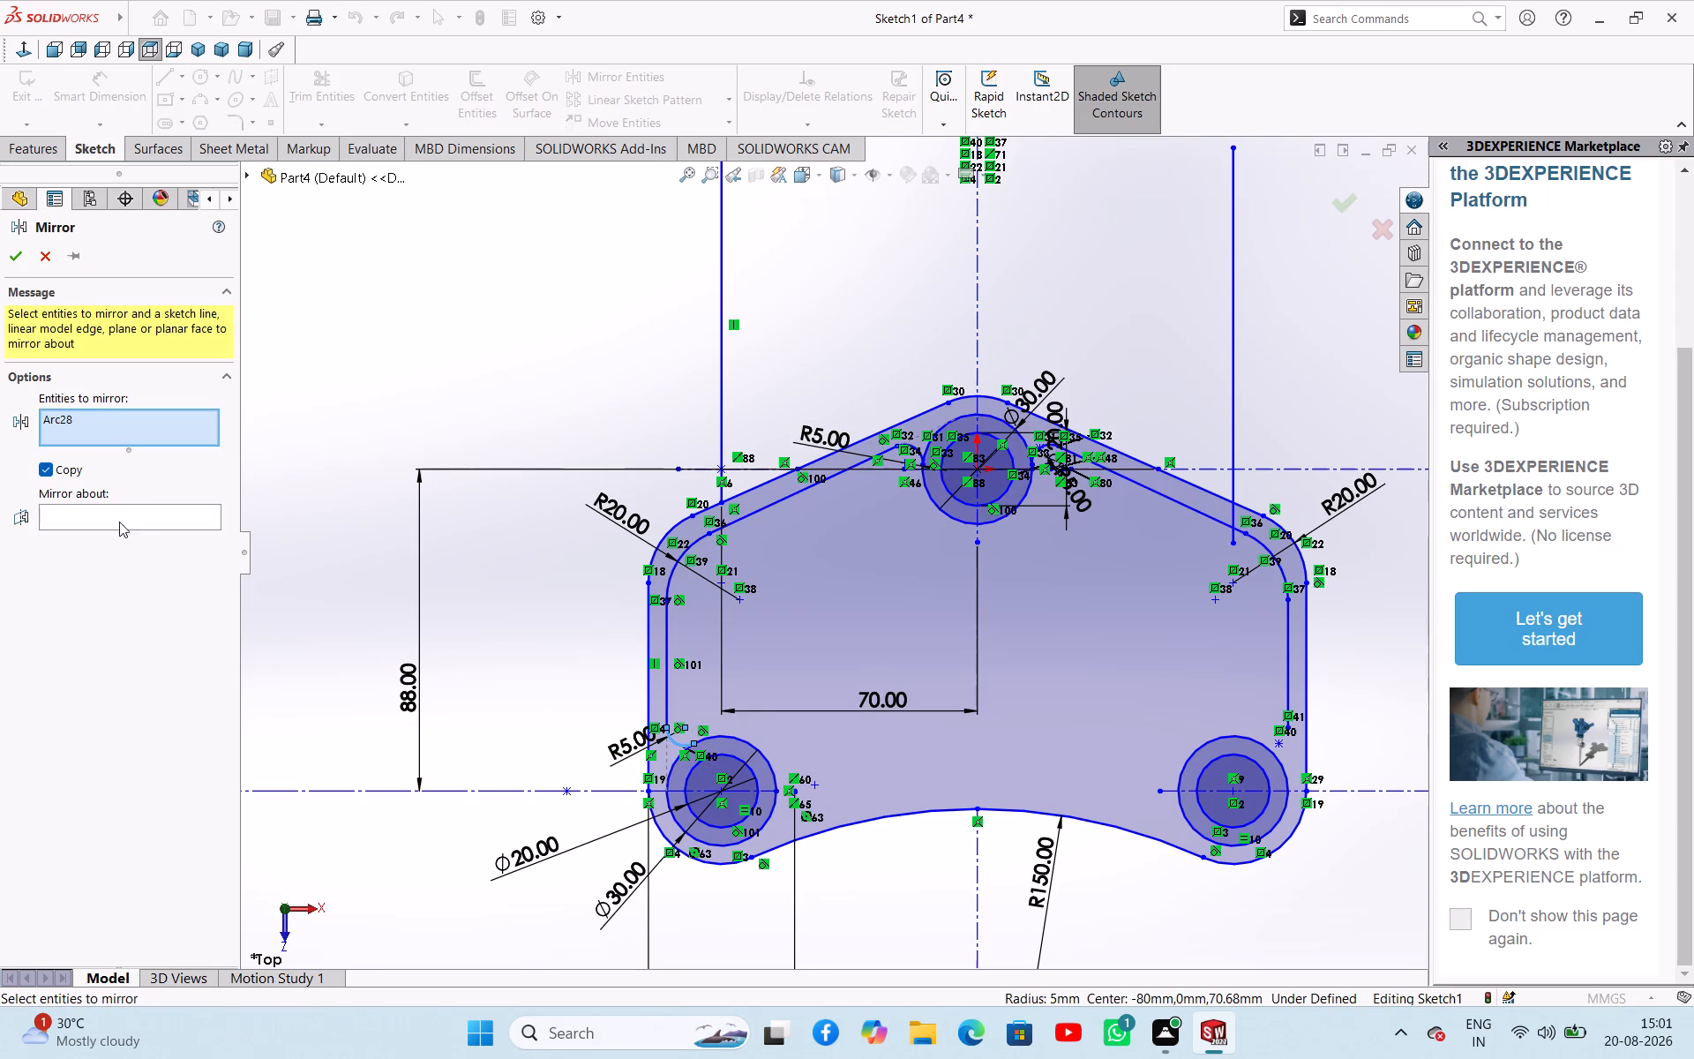
pyautogui.click(119, 519)
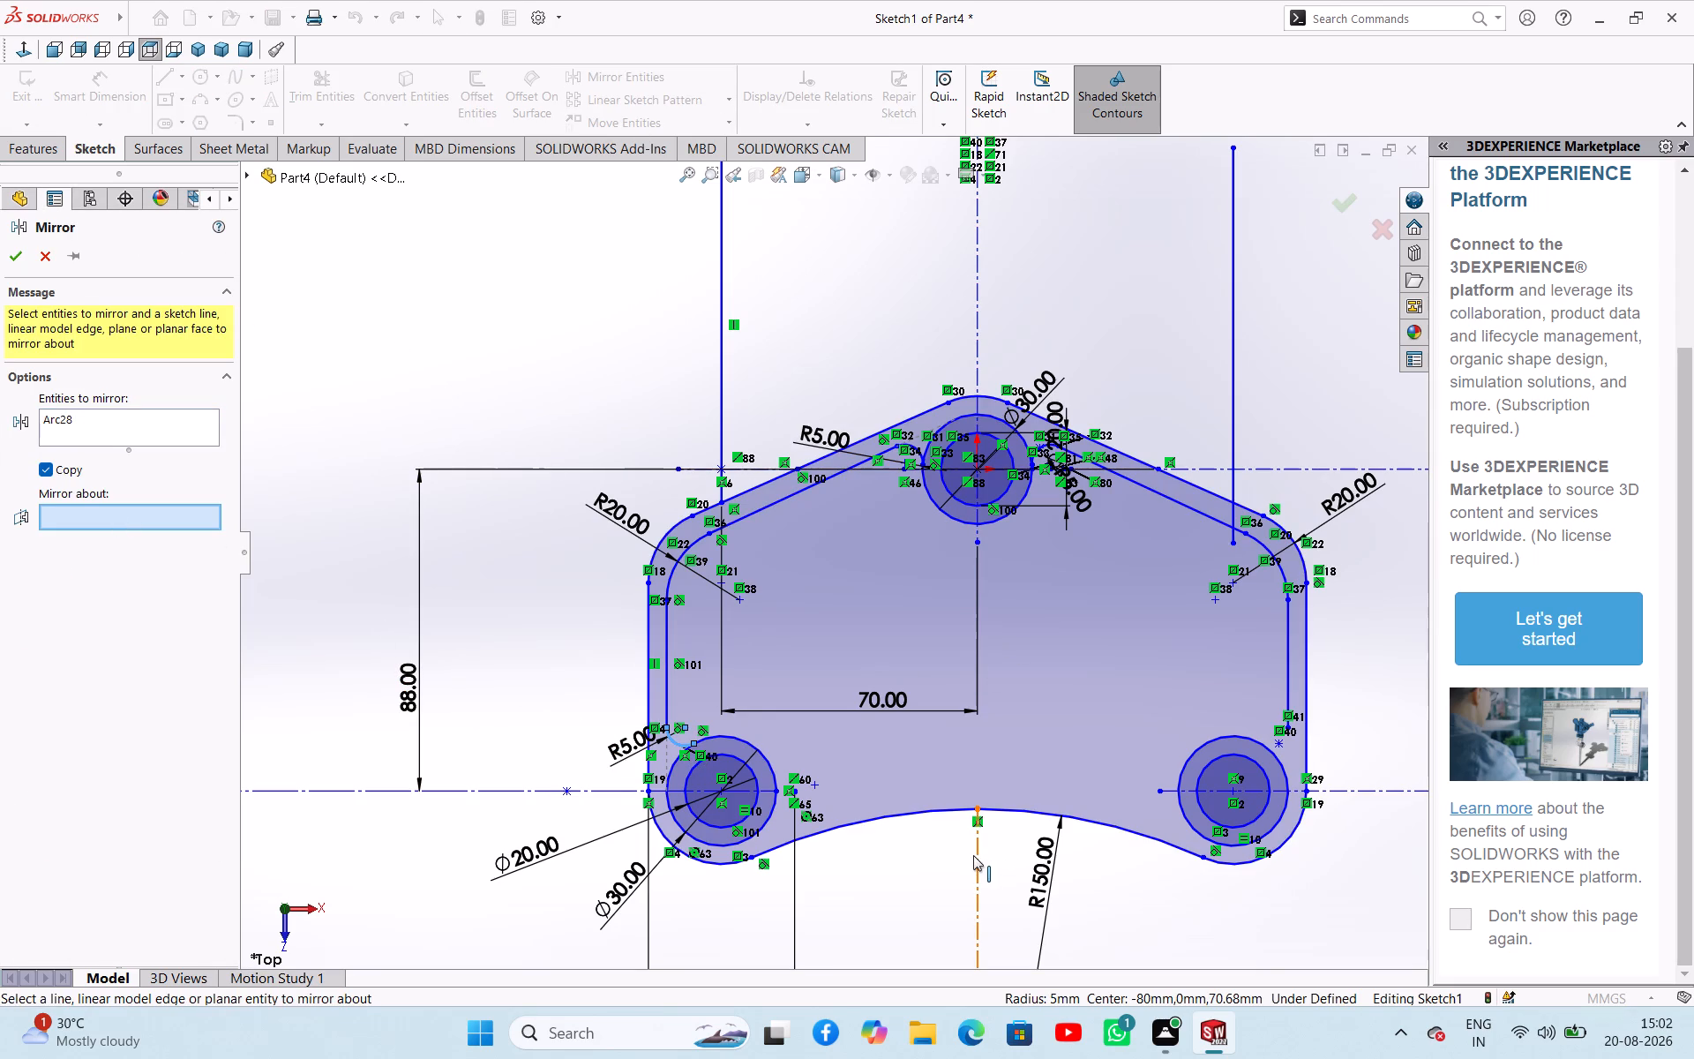
pyautogui.click(974, 853)
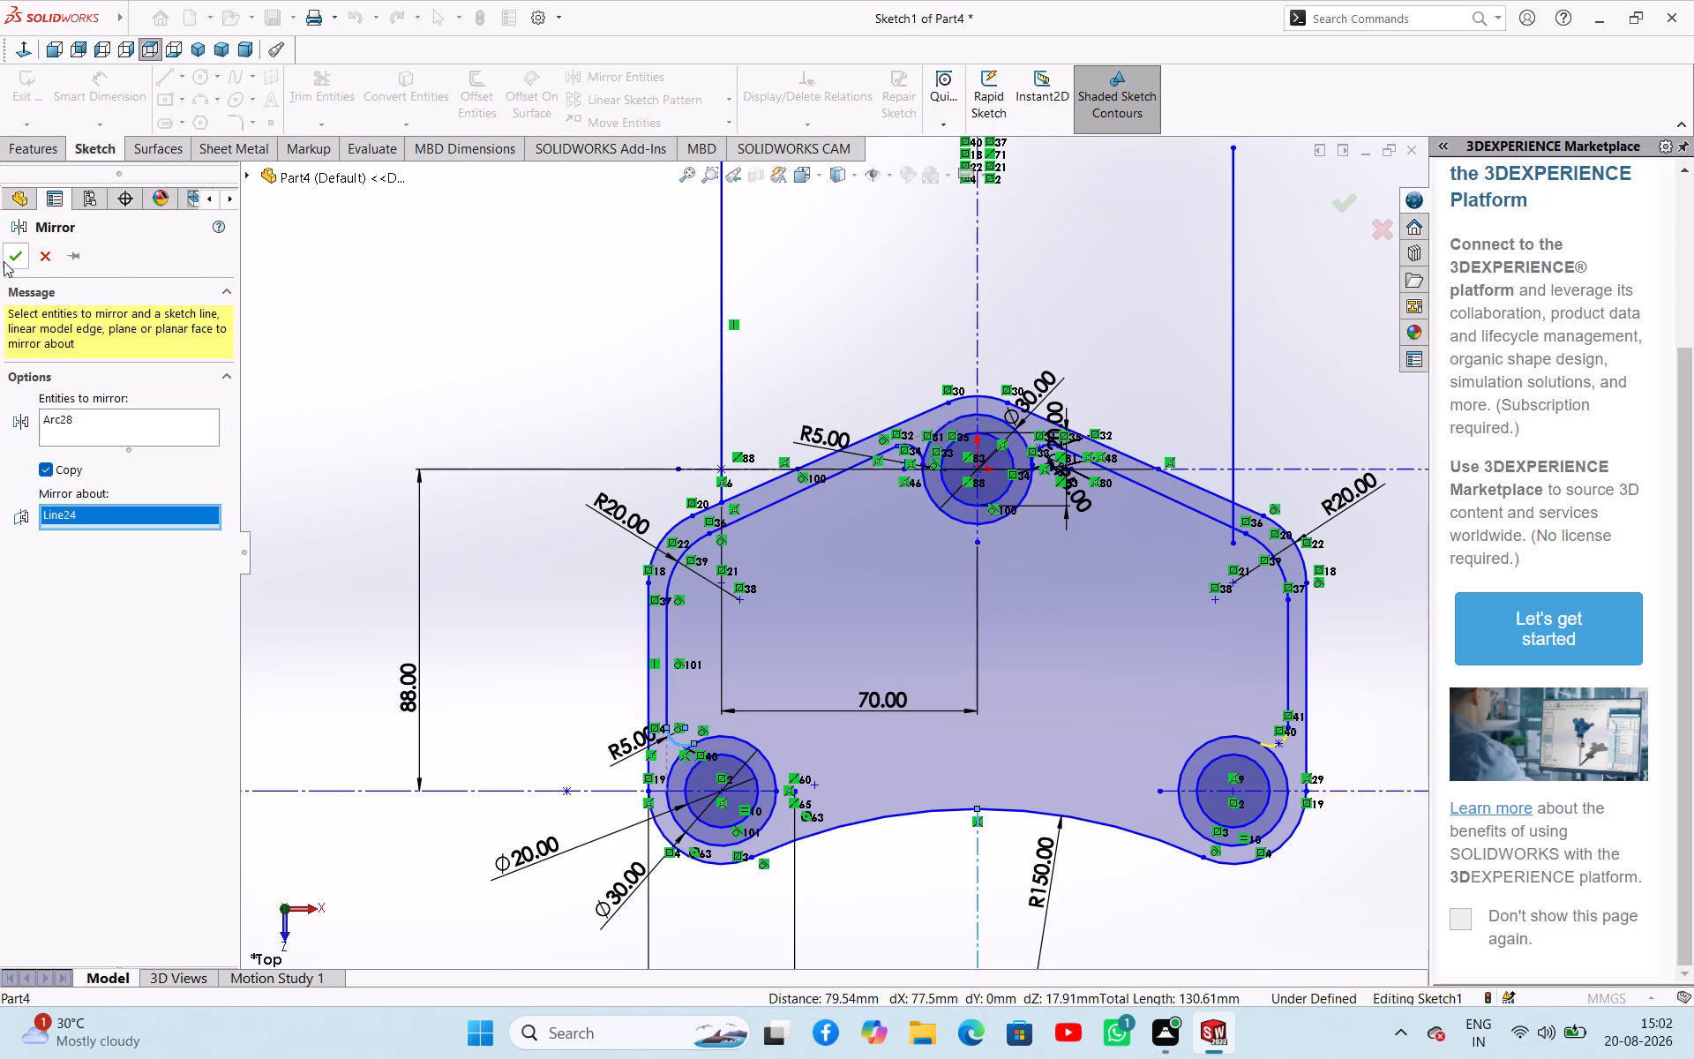
pyautogui.click(26, 259)
# Make the mirrored R5 arc above the right lower boss tangent to the boss's 30 mm circle and to the right inner vertical line.
pyautogui.scroll(-3, 1300, 720)
pyautogui.scroll(-2, 1215, 754)
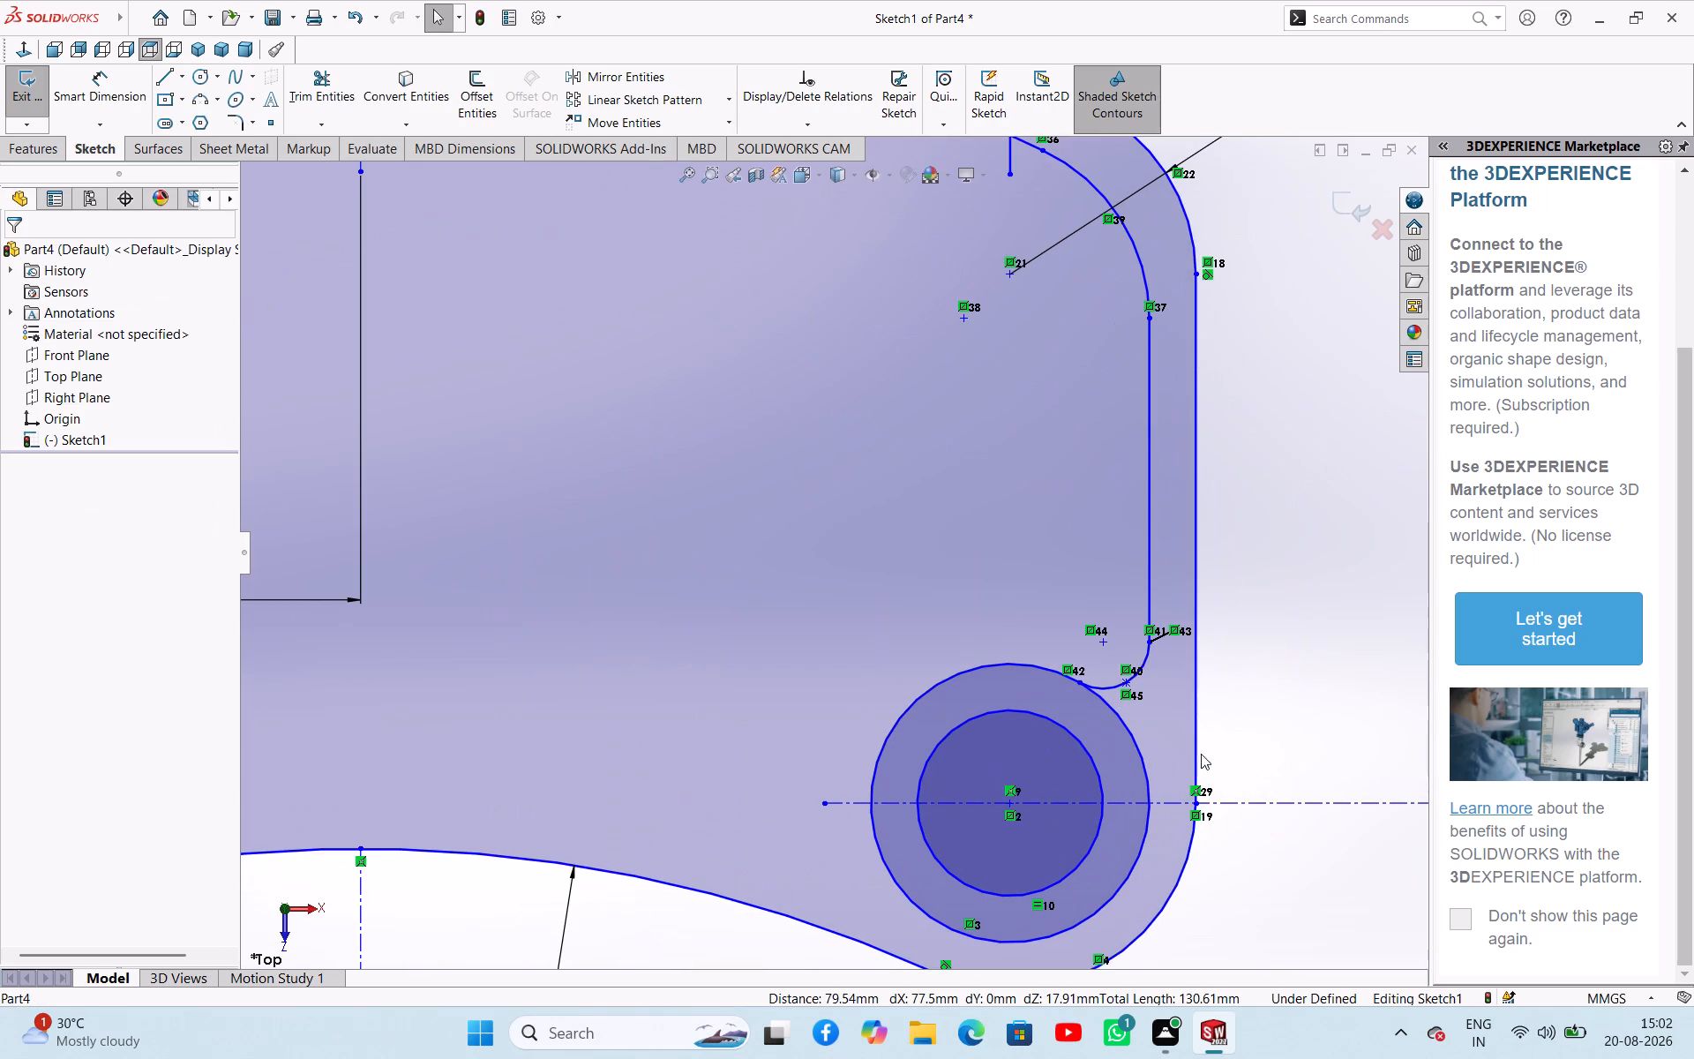
pyautogui.scroll(-3, 1232, 714)
pyautogui.click(1258, 708)
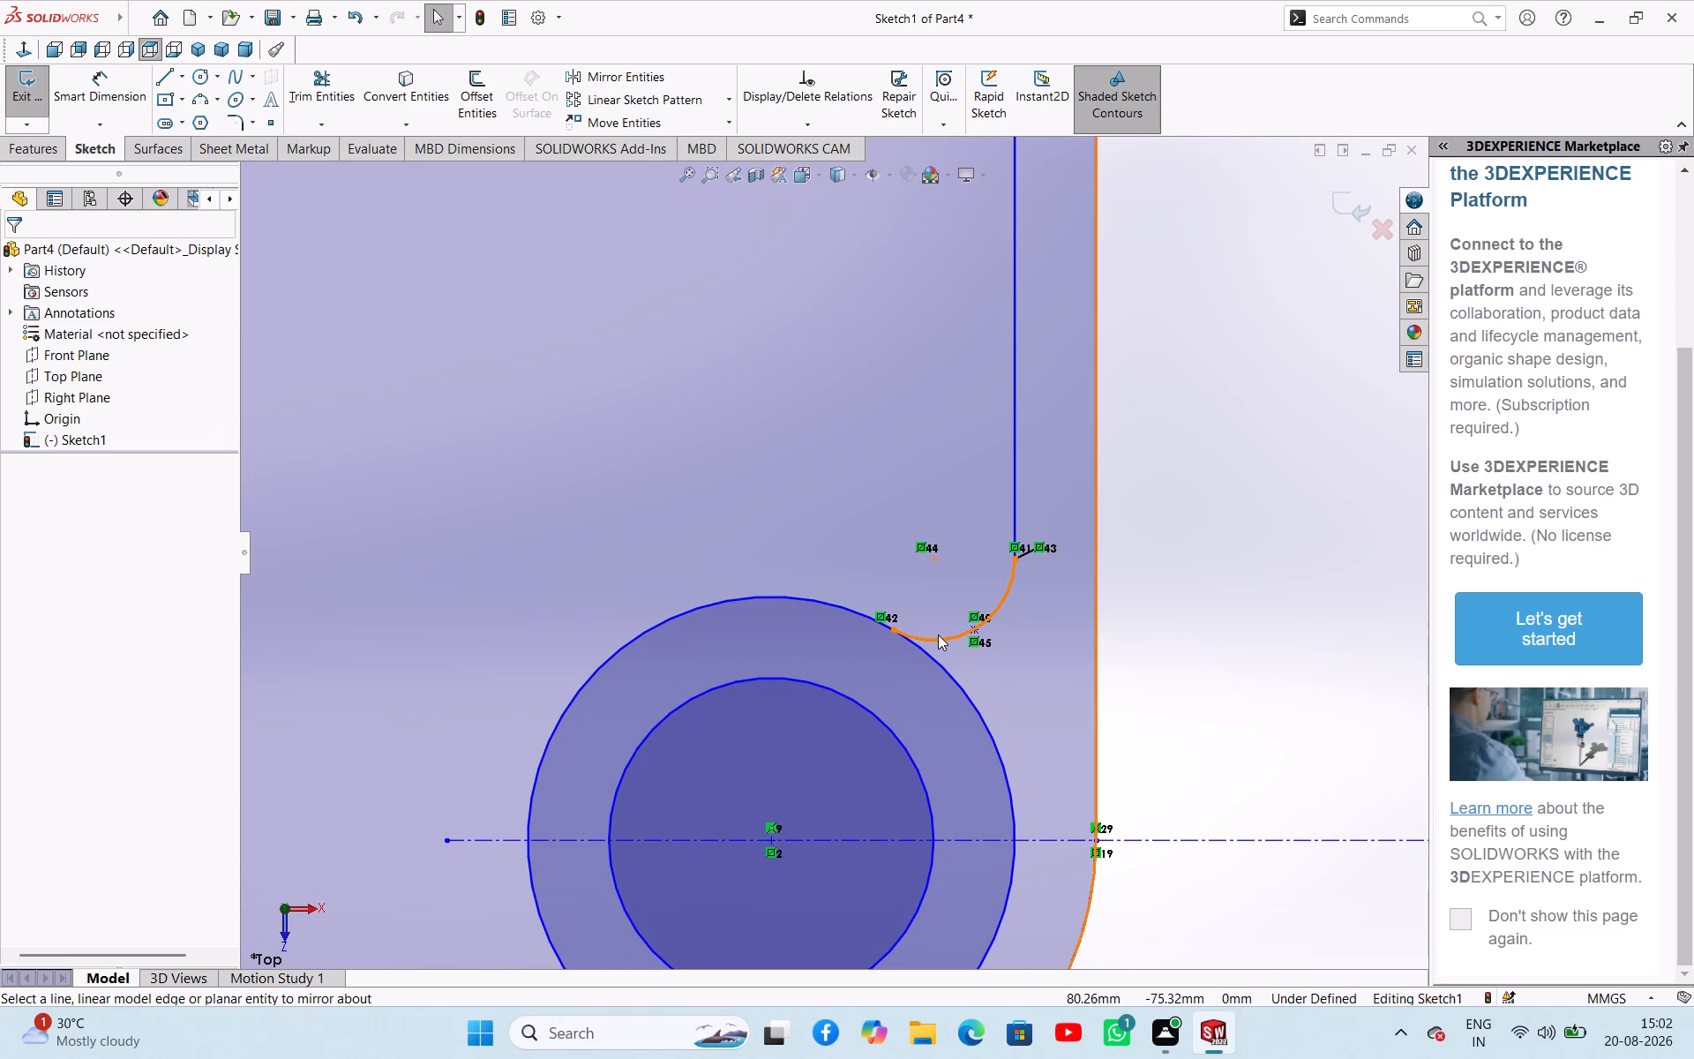
pyautogui.keyDown('ctrl'); pyautogui.click(938, 635); pyautogui.keyUp('ctrl')
pyautogui.keyDown('ctrl'); pyautogui.click(942, 667); pyautogui.keyUp('ctrl')
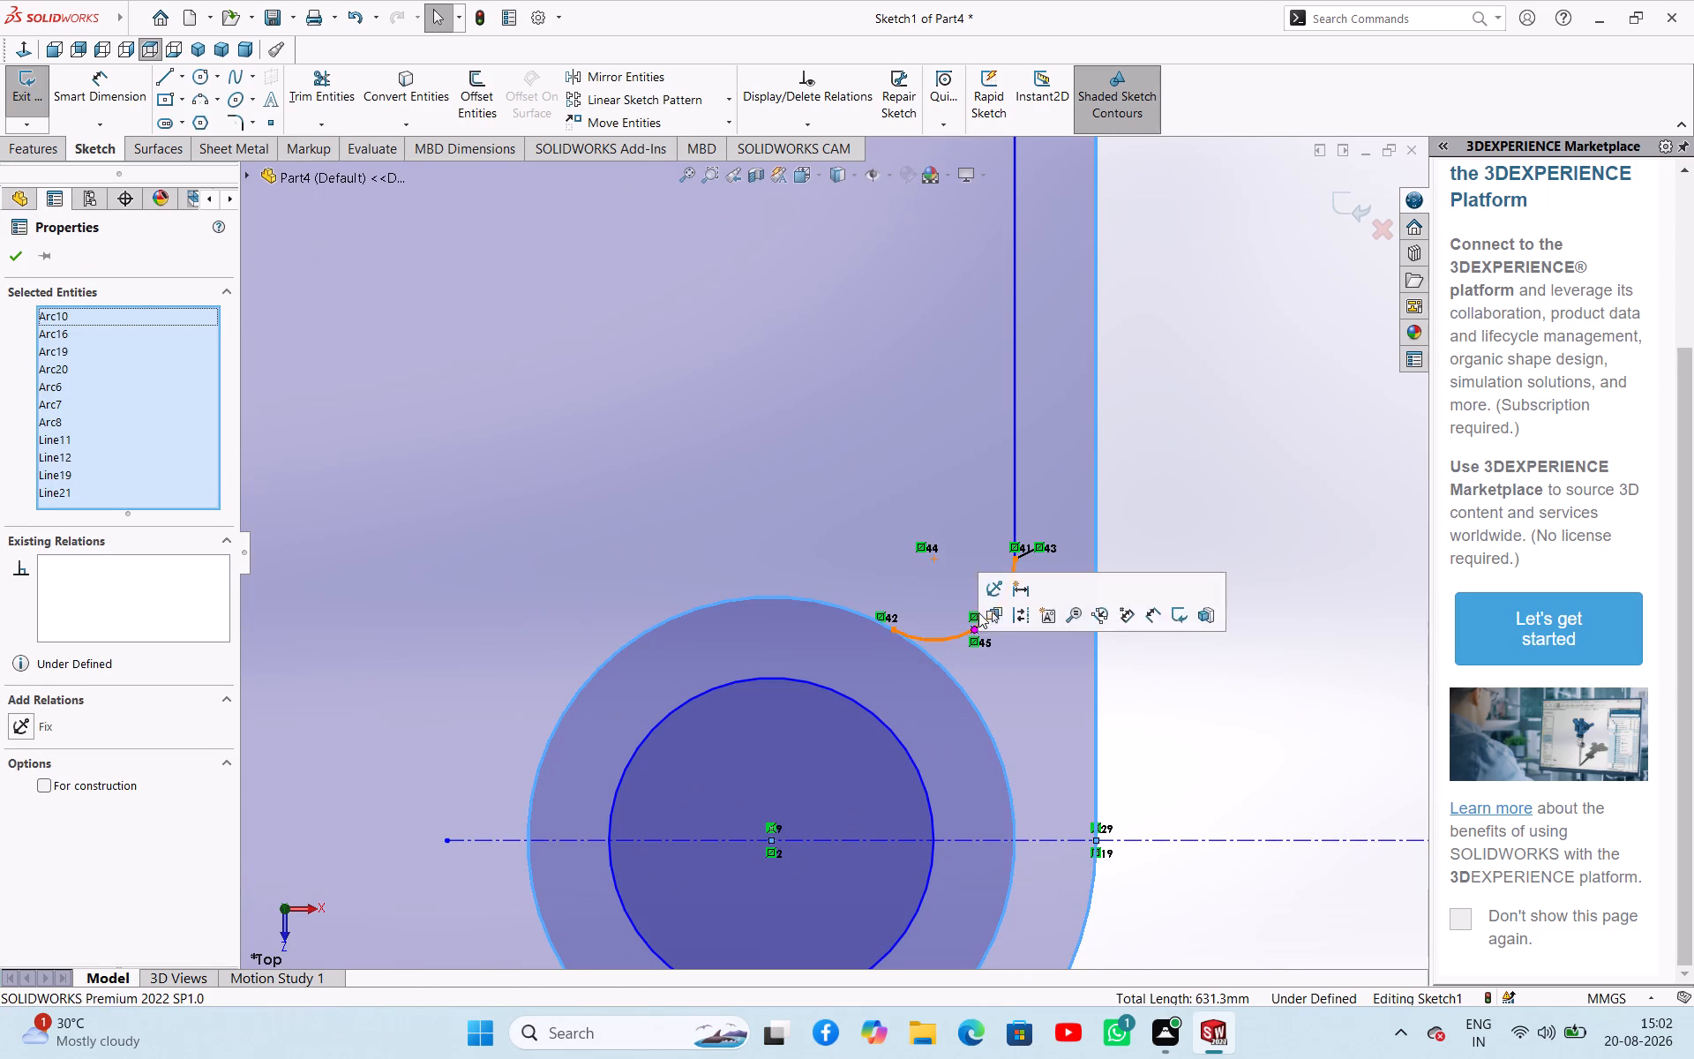
pyautogui.click(1278, 736)
pyautogui.keyDown('ctrl'); pyautogui.click(969, 693); pyautogui.keyUp('ctrl')
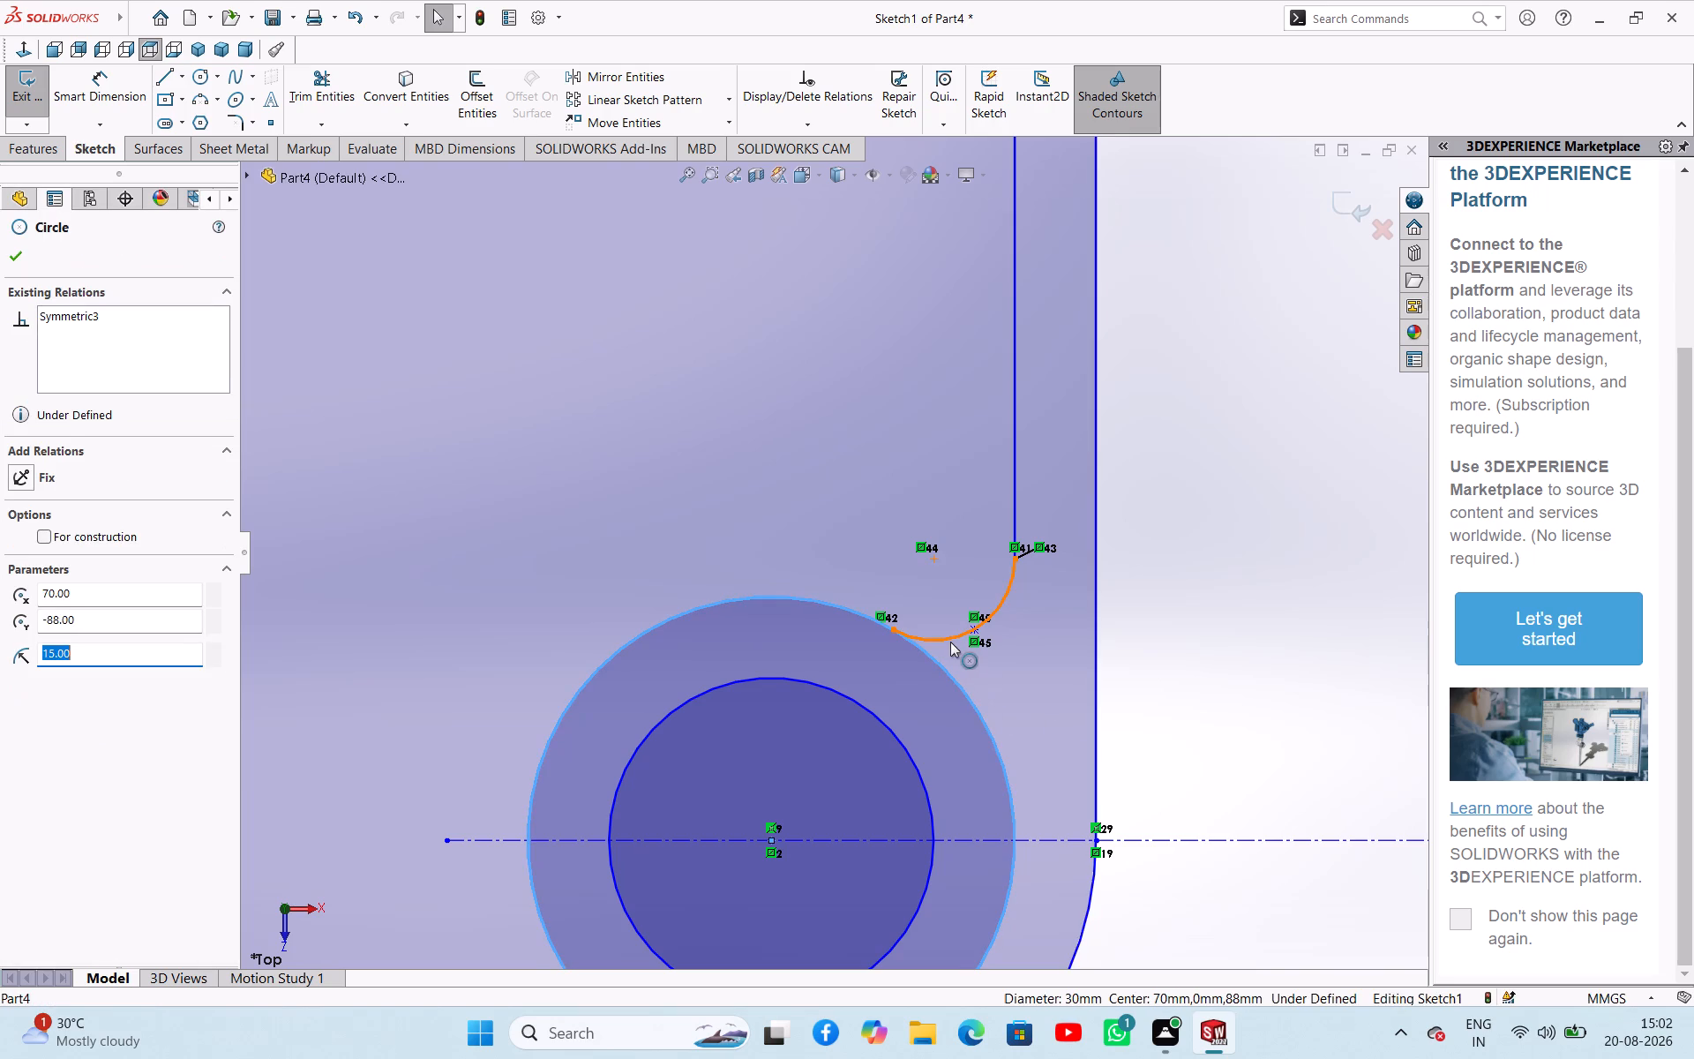
pyautogui.keyDown('ctrl'); pyautogui.click(948, 640); pyautogui.keyUp('ctrl')
pyautogui.click(1021, 560)
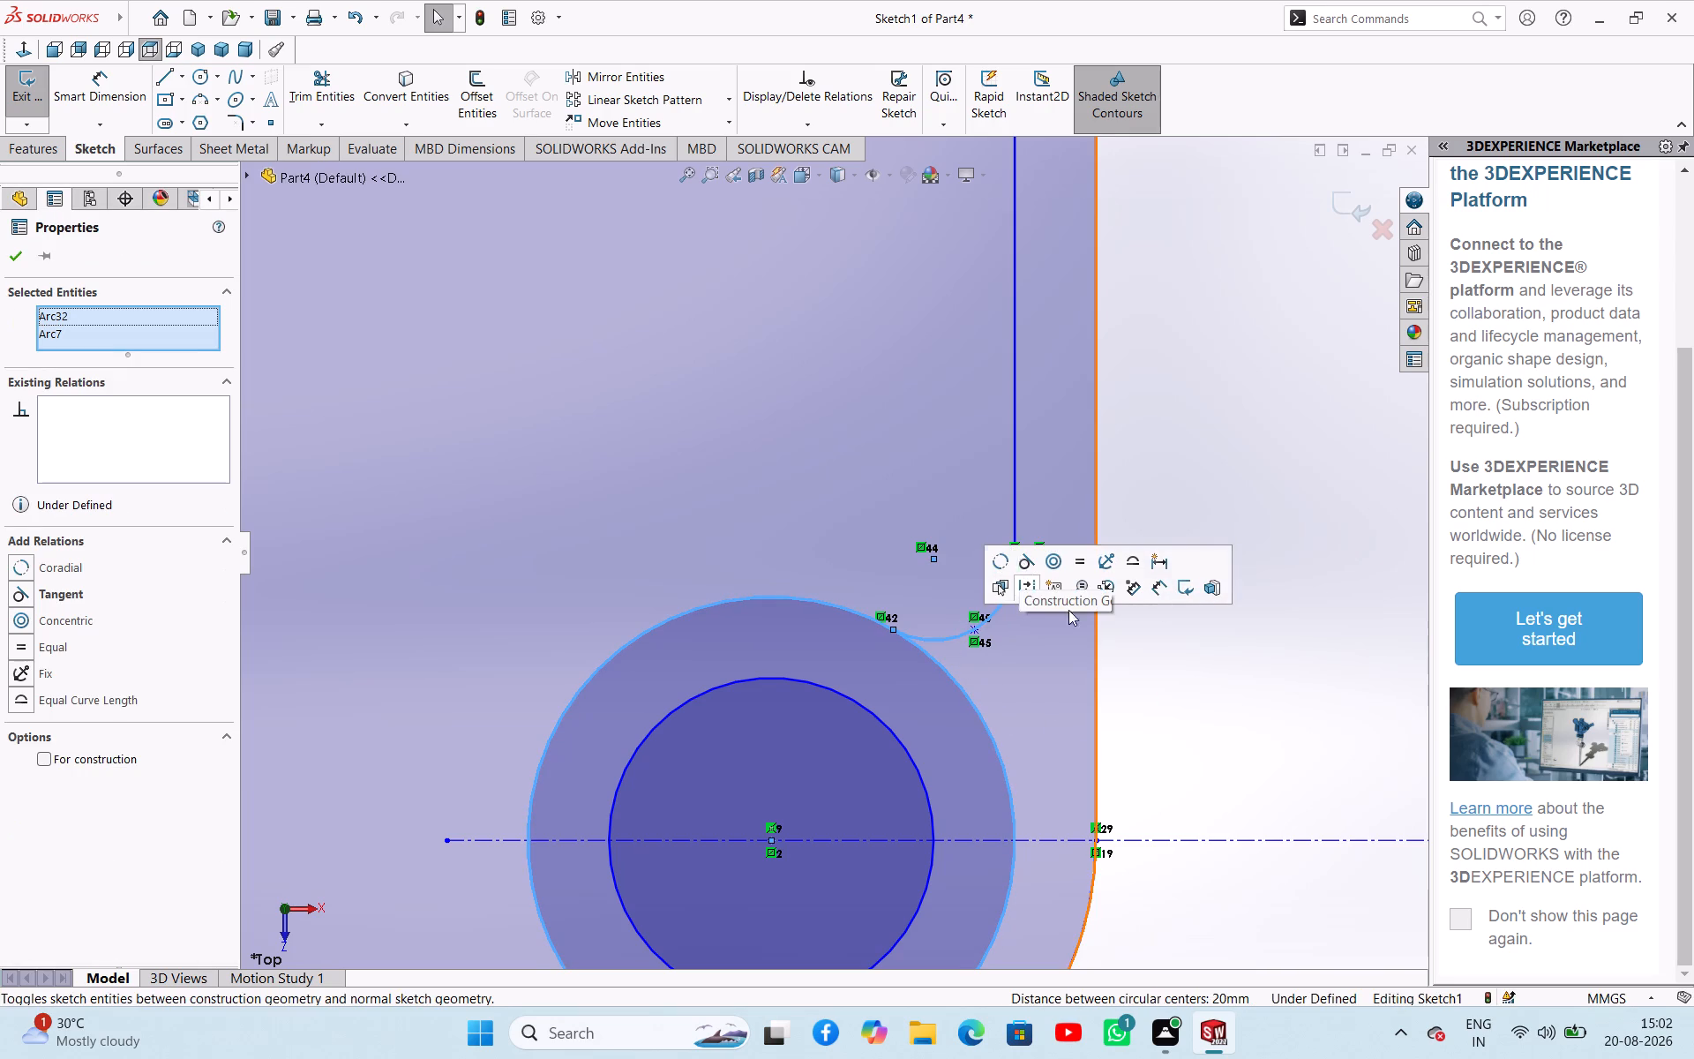
pyautogui.click(1192, 735)
pyautogui.keyDown('ctrl'); pyautogui.click(1006, 592); pyautogui.keyUp('ctrl')
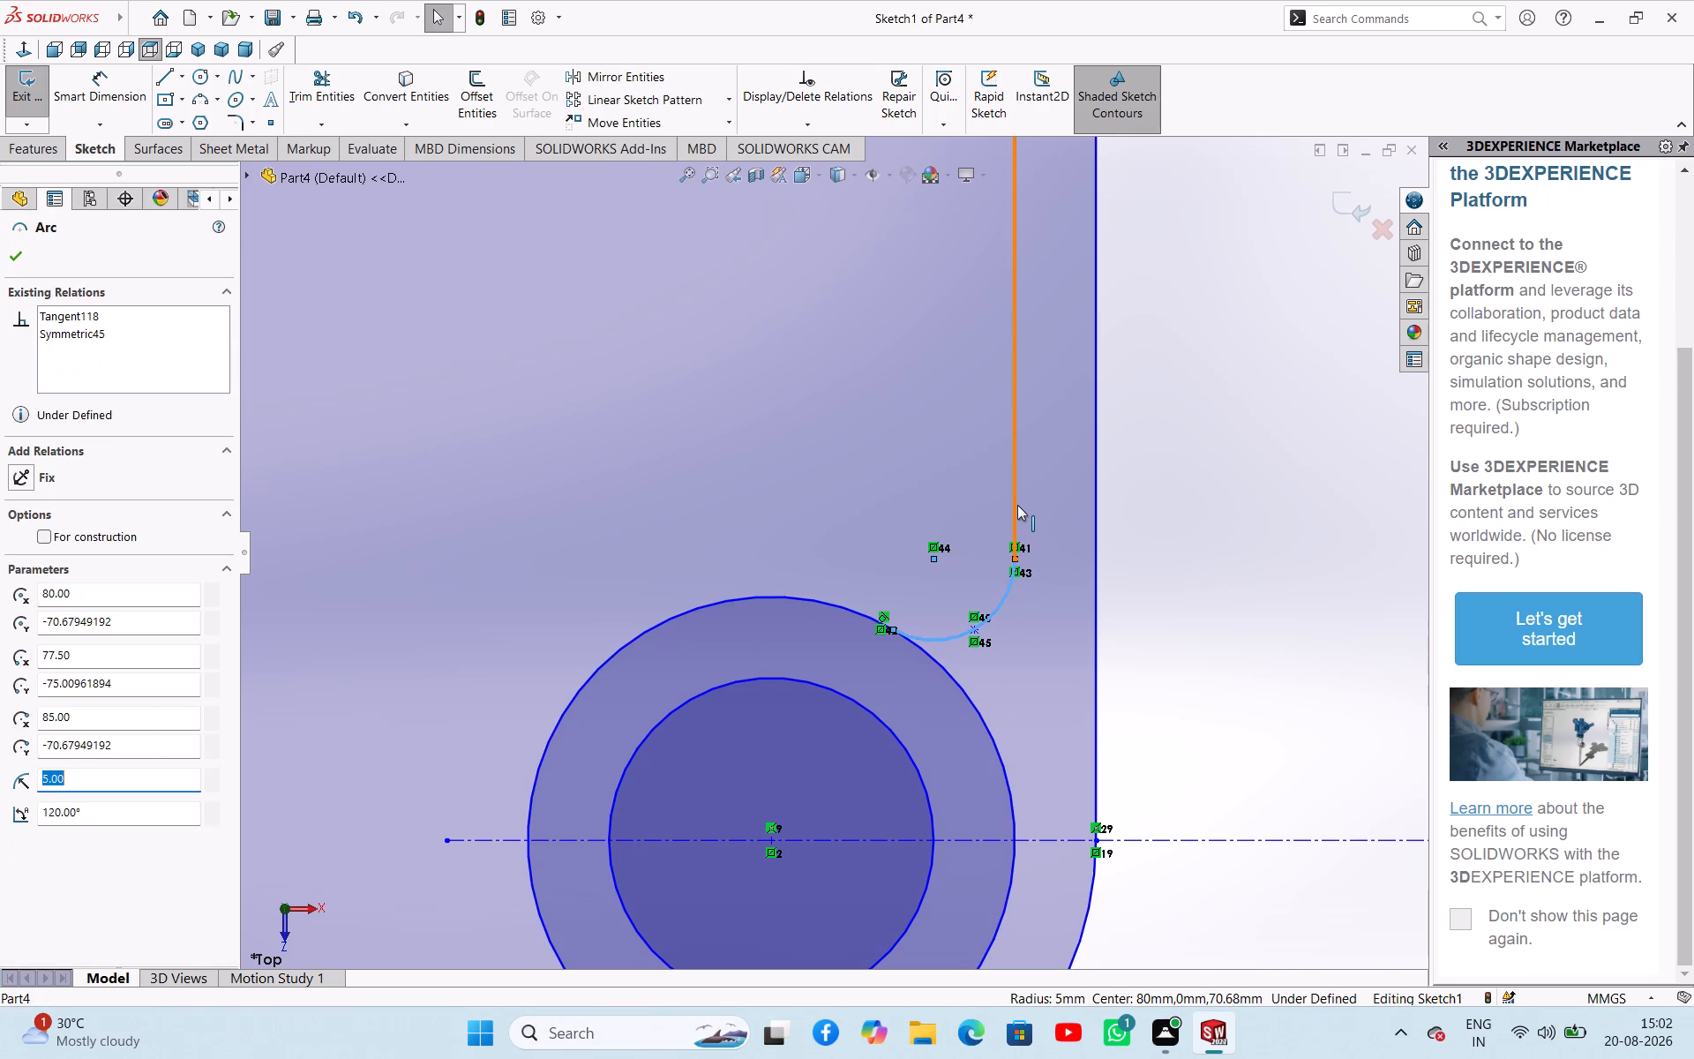
pyautogui.keyDown('ctrl'); pyautogui.click(1017, 505); pyautogui.keyUp('ctrl')
pyautogui.click(1064, 432)
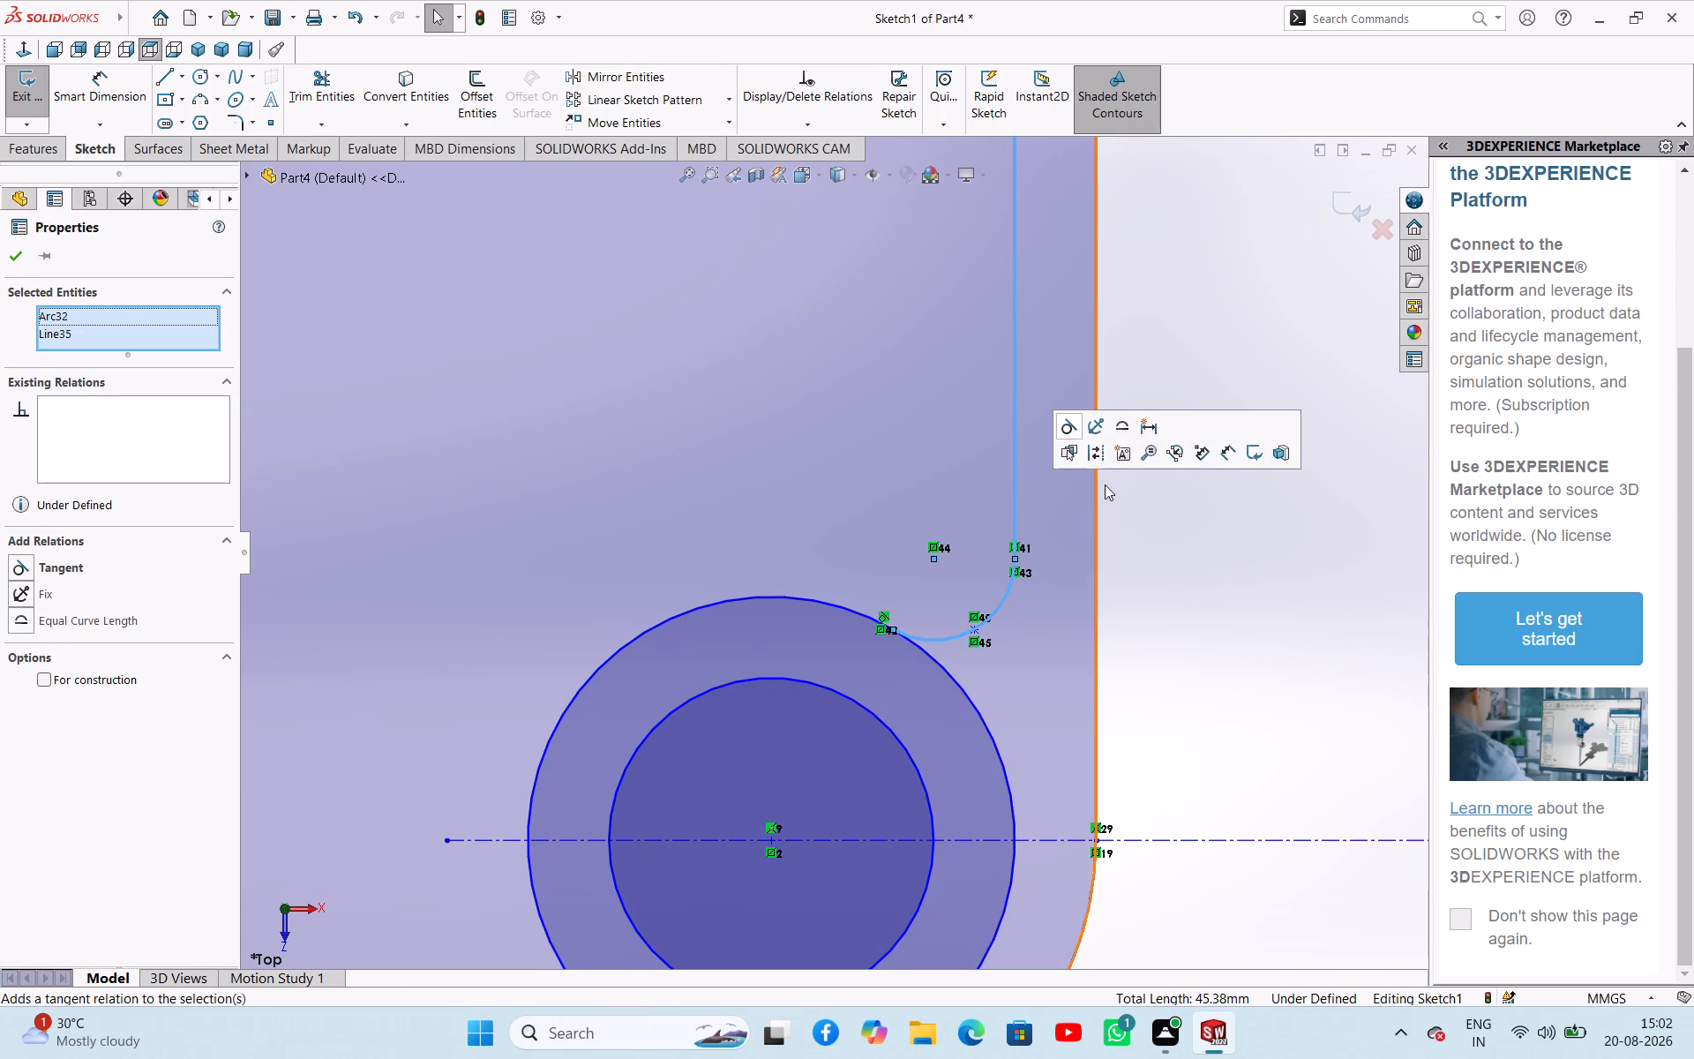
pyautogui.click(1178, 623)
# Make the mirrored inner corner arc on the right side tangent to the right inner vertical line.
pyautogui.scroll(9, 1132, 551)
pyautogui.scroll(-4, 903, 375)
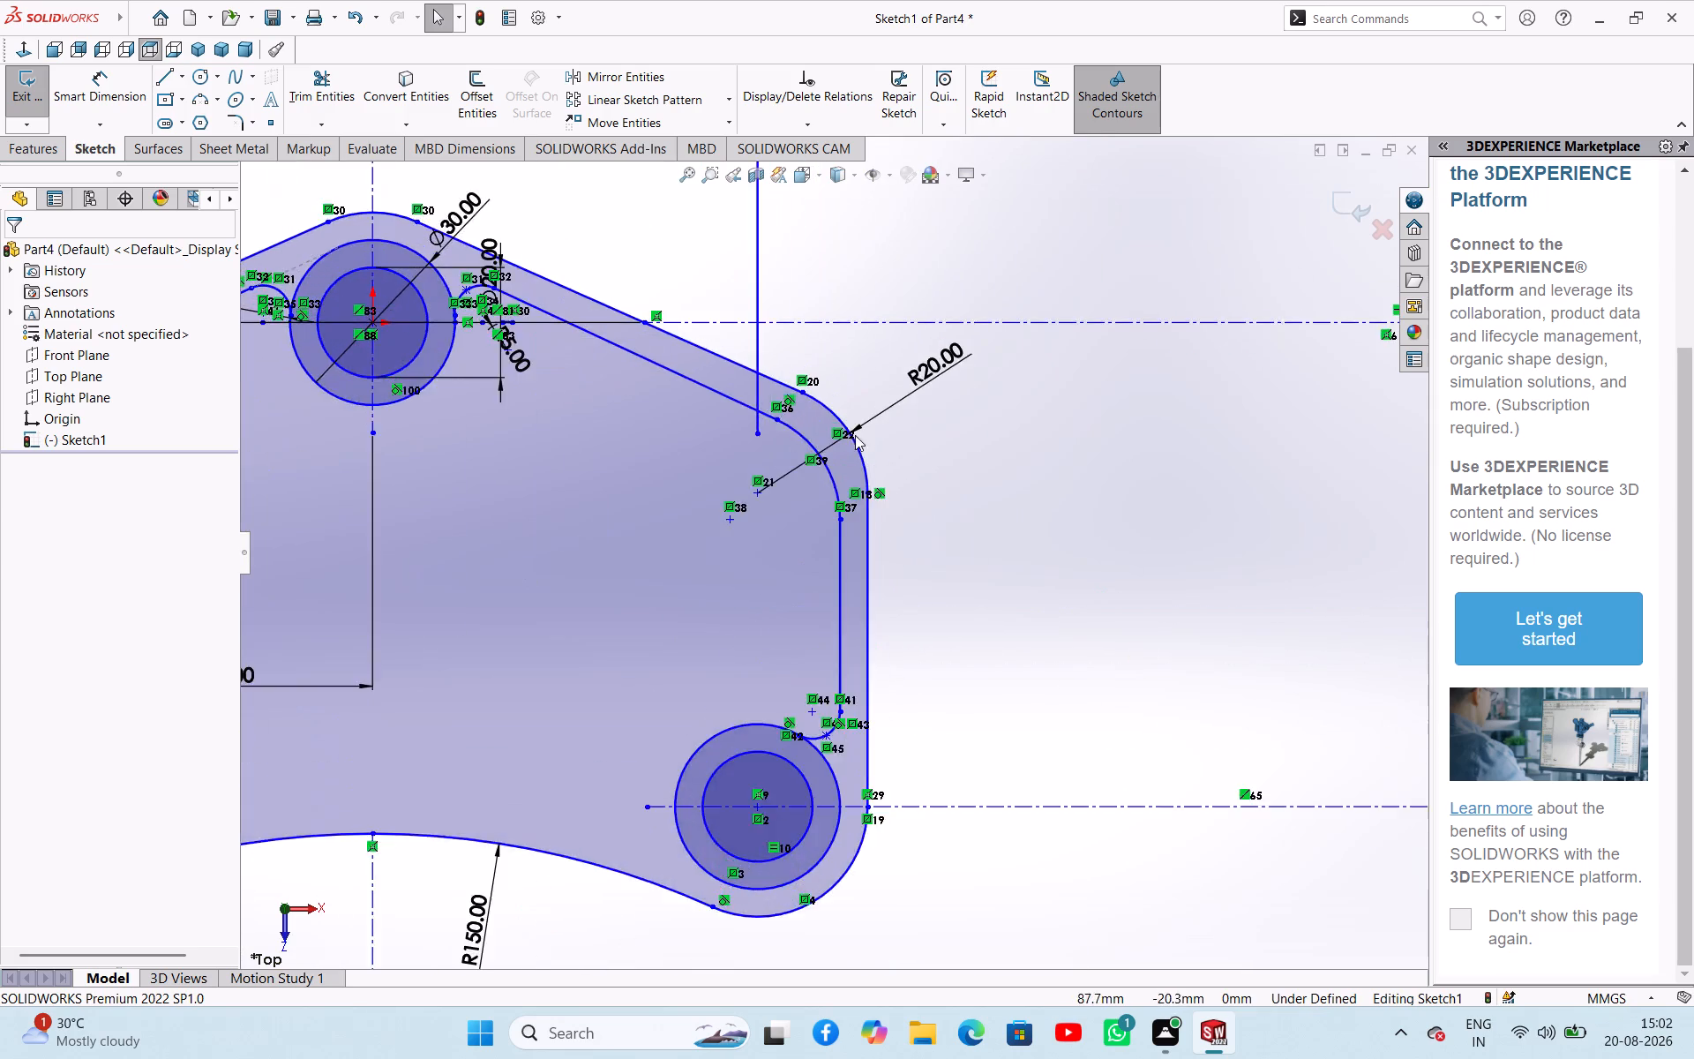
pyautogui.scroll(-7, 855, 435)
pyautogui.click(792, 694)
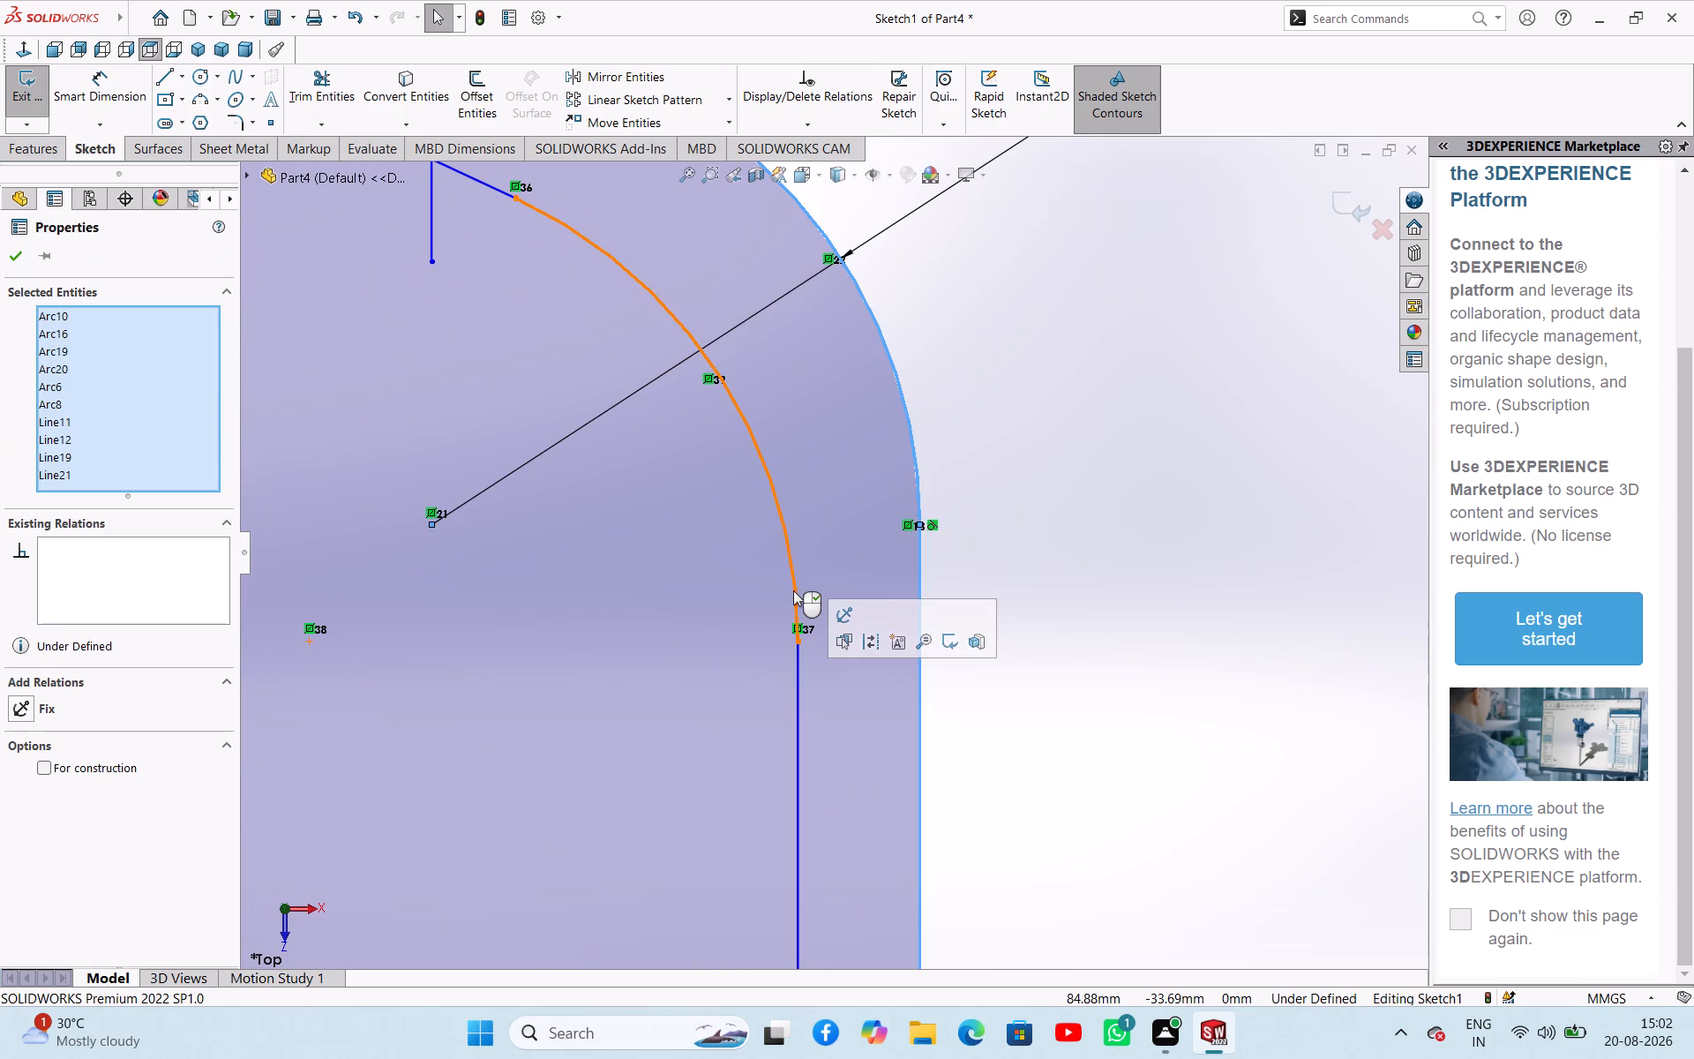
pyautogui.keyDown('ctrl'); pyautogui.click(793, 590); pyautogui.keyUp('ctrl')
pyautogui.click(1085, 732)
pyautogui.click(1074, 732)
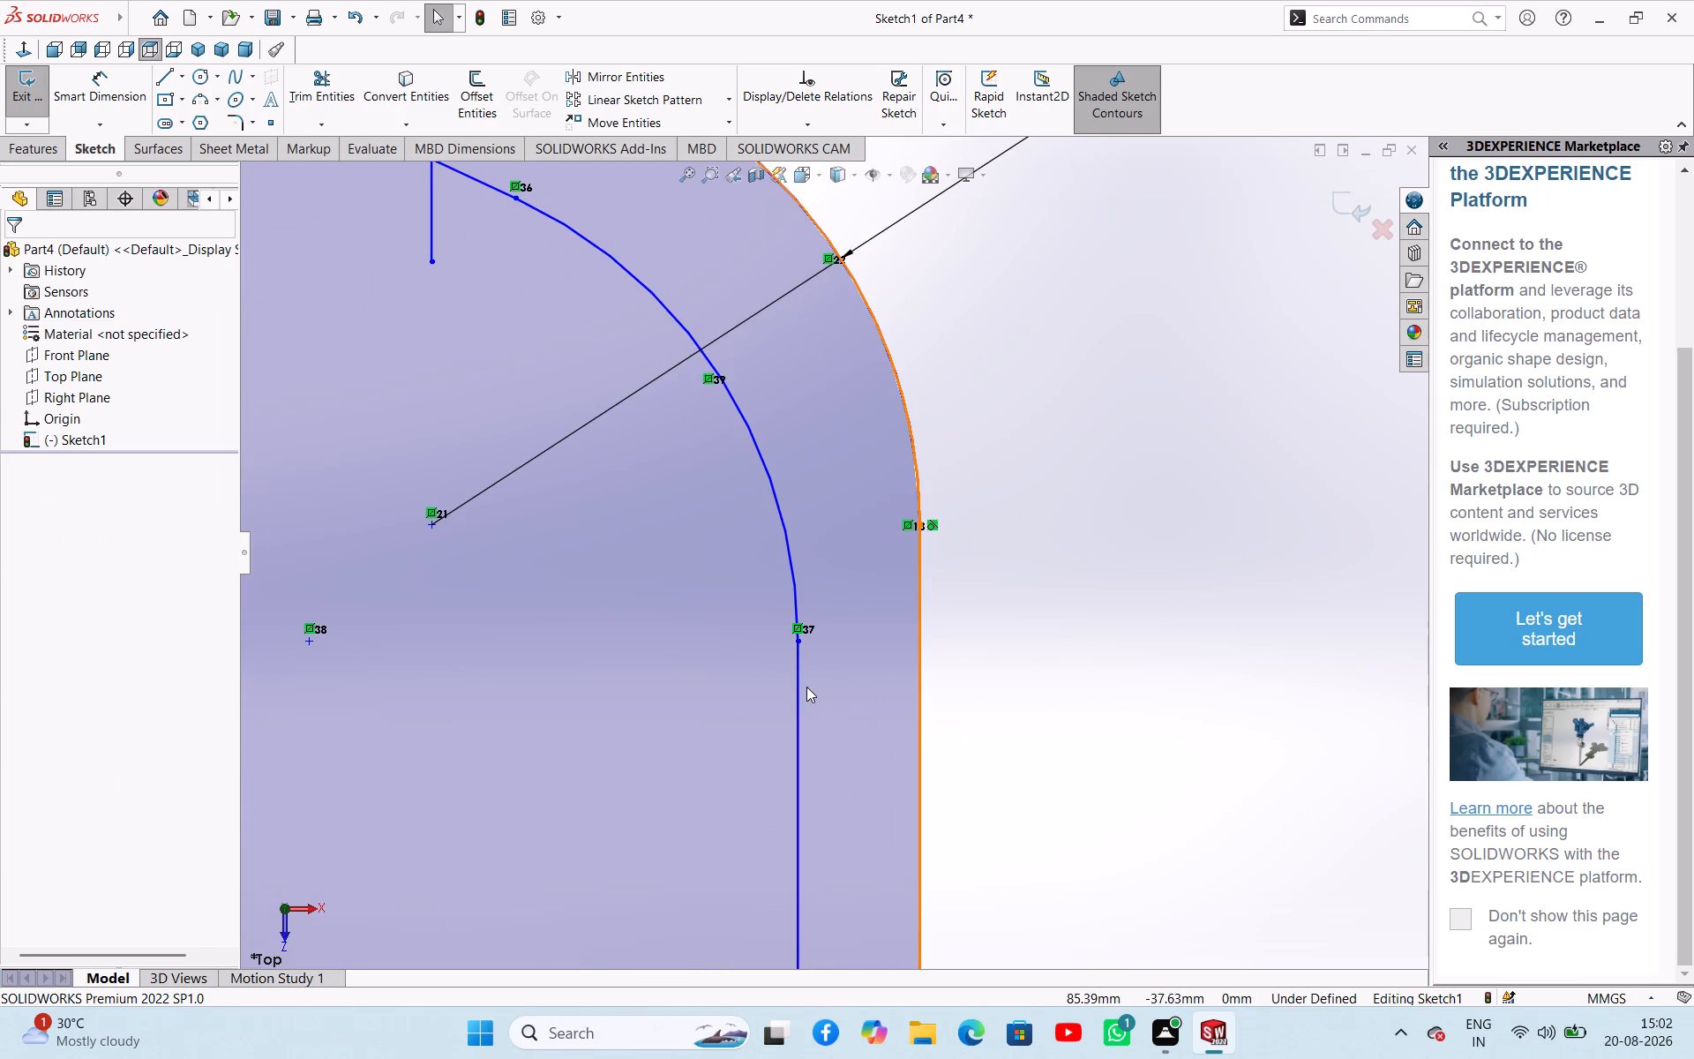
pyautogui.keyDown('ctrl'); pyautogui.click(796, 681); pyautogui.keyUp('ctrl')
pyautogui.keyDown('ctrl'); pyautogui.click(796, 587); pyautogui.keyUp('ctrl')
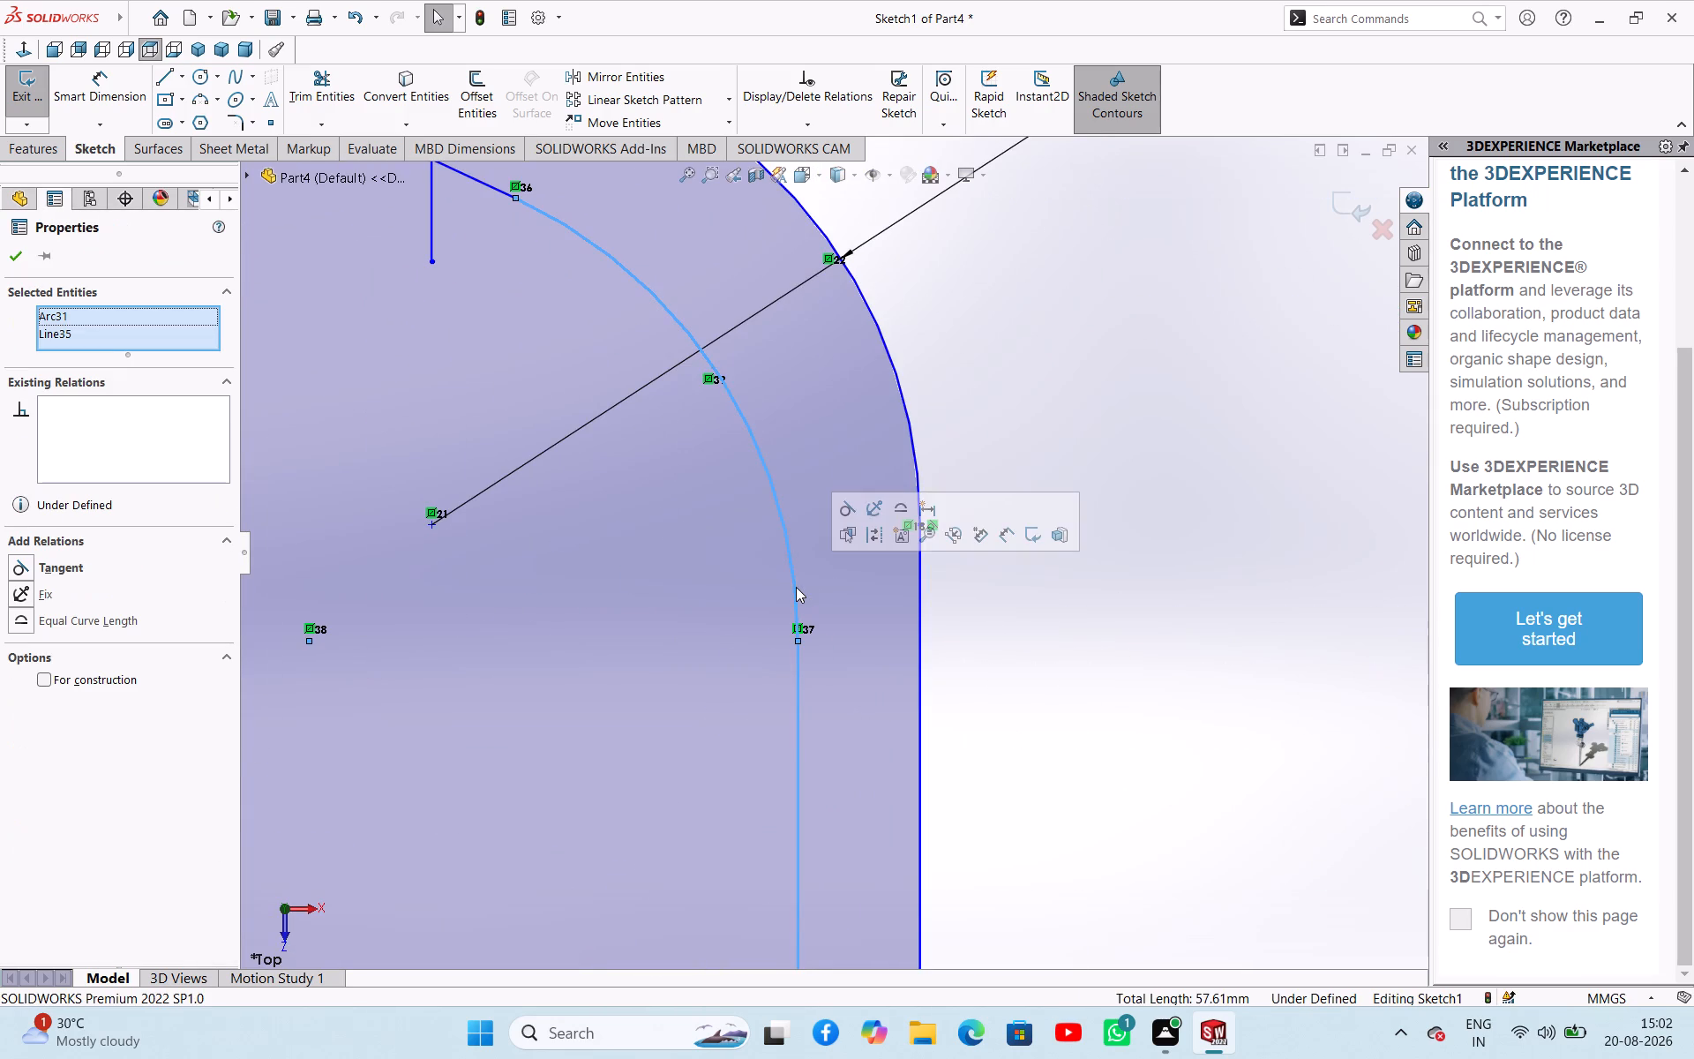
pyautogui.click(843, 512)
pyautogui.click(1041, 715)
# Make the right inner corner arc tangent to the right inner sloped line.
pyautogui.scroll(6, 1006, 683)
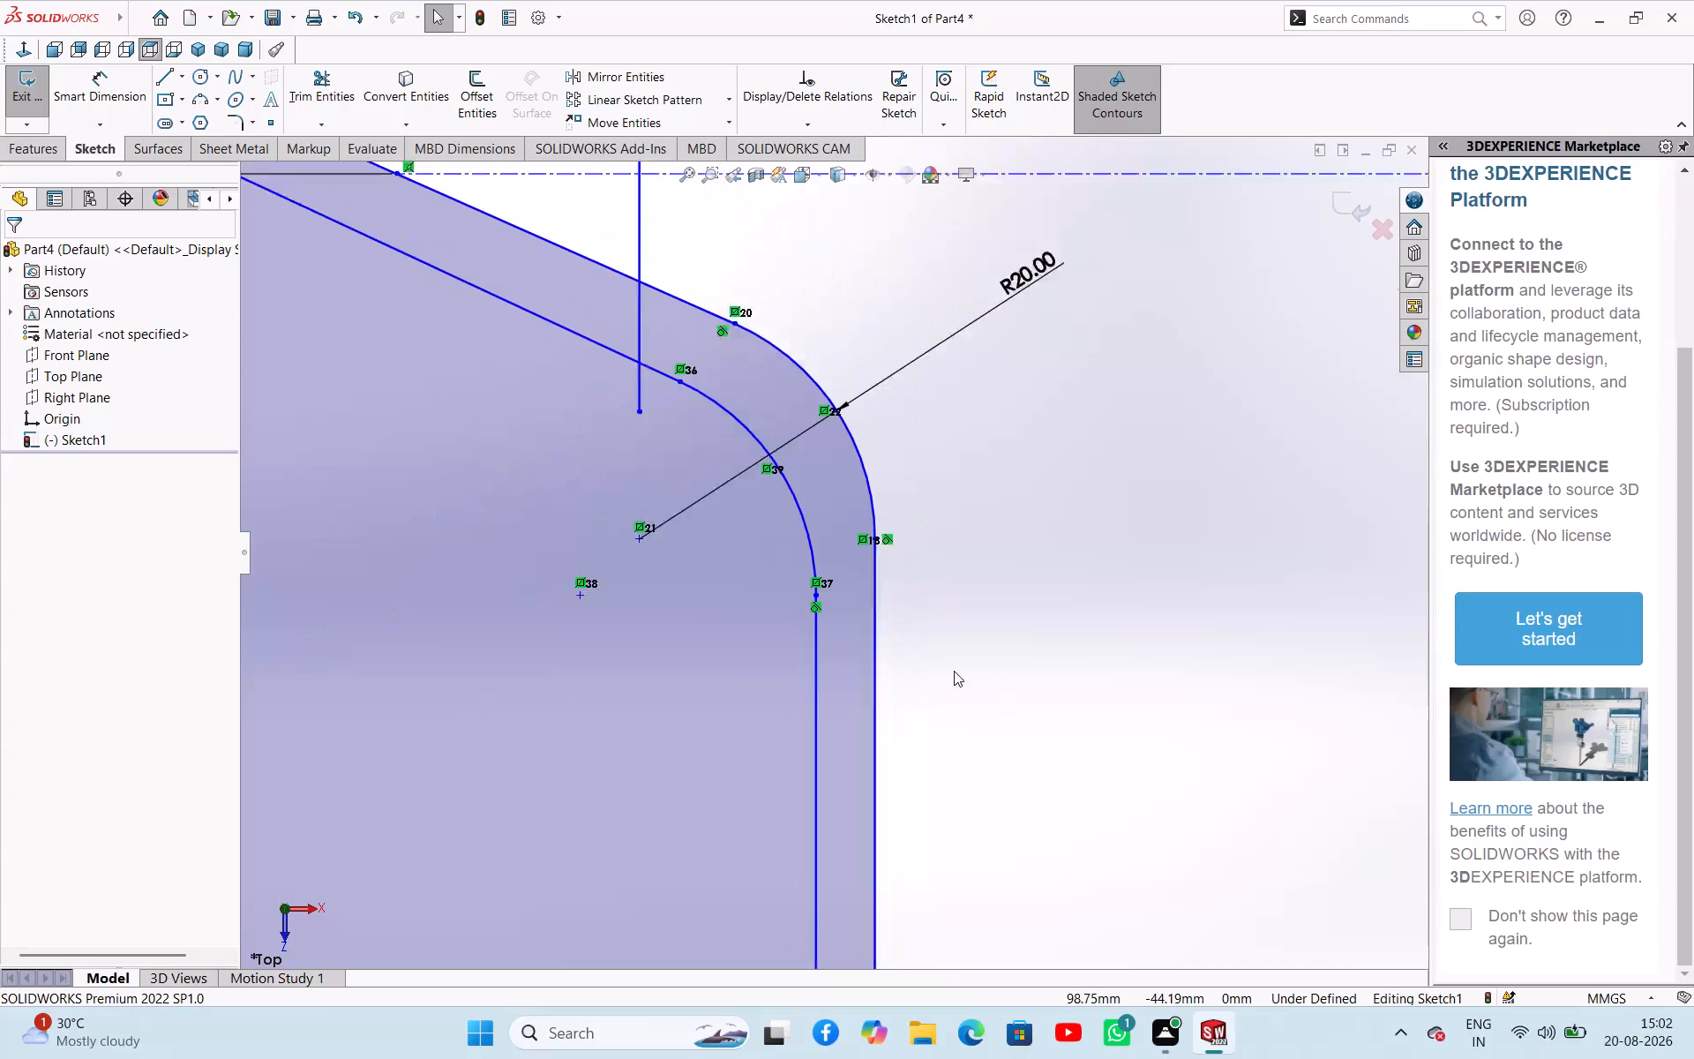
pyautogui.scroll(1, 954, 671)
pyautogui.scroll(-4, 790, 473)
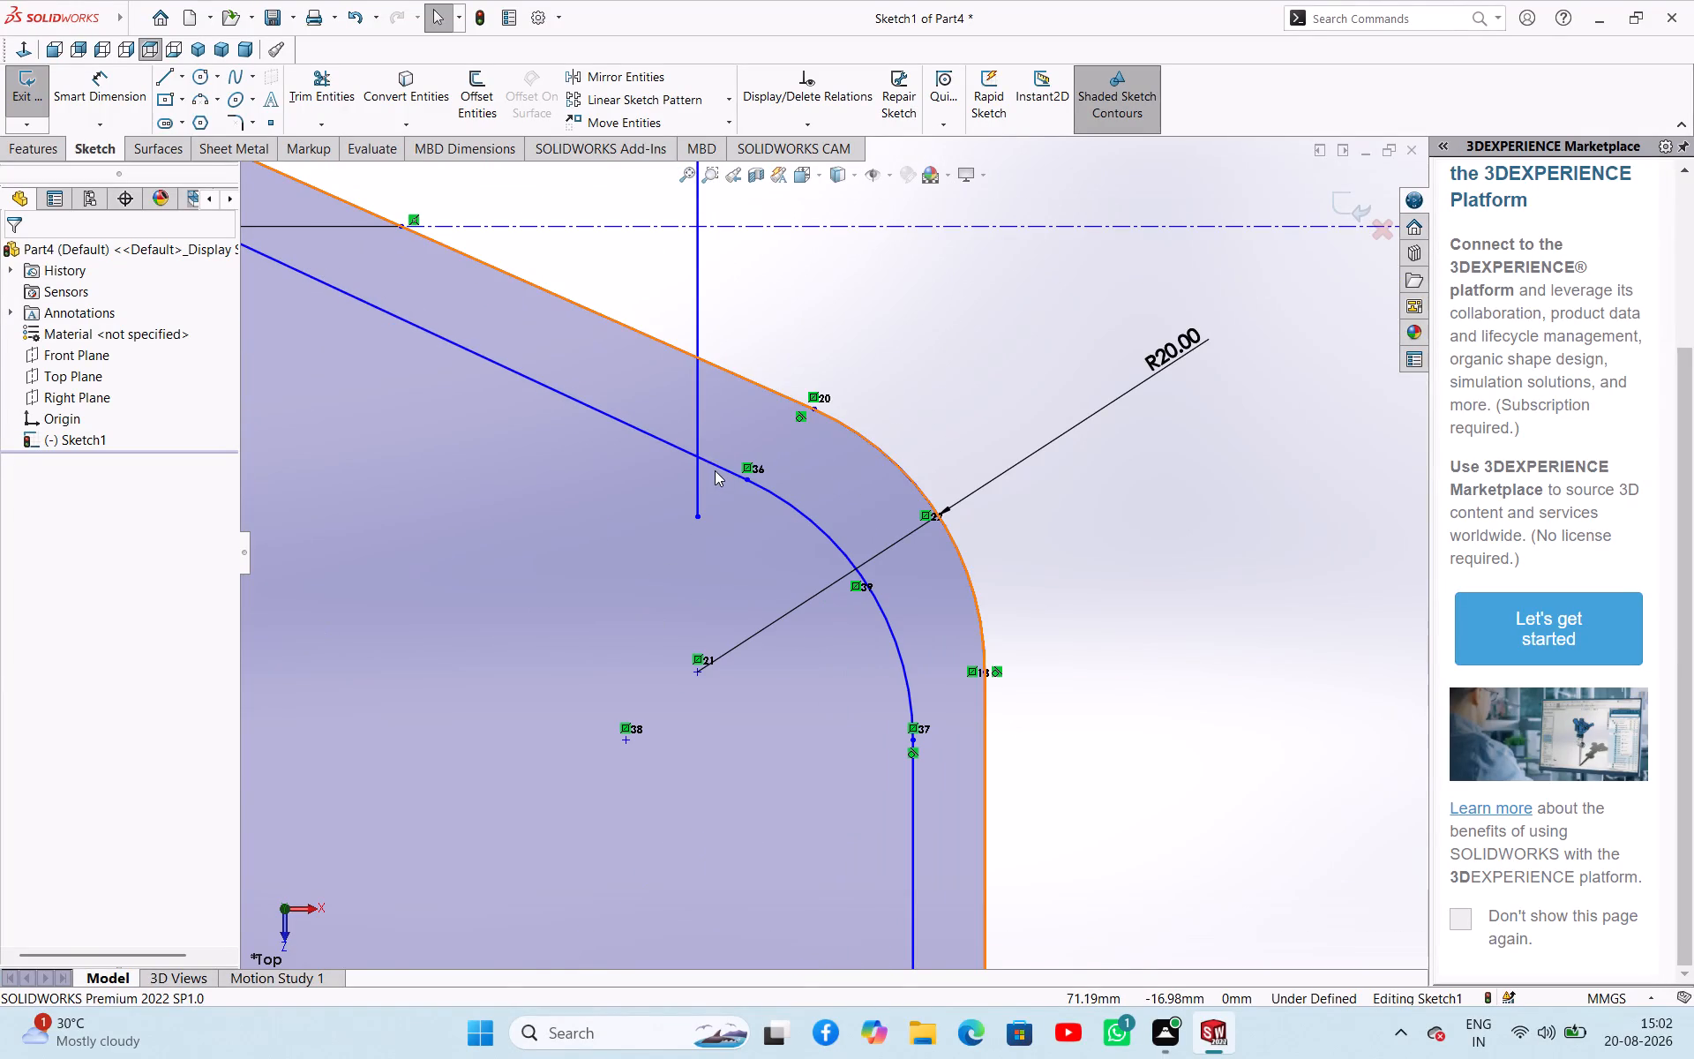
pyautogui.keyDown('ctrl'); pyautogui.click(716, 467); pyautogui.keyUp('ctrl')
pyautogui.keyDown('ctrl'); pyautogui.click(761, 492); pyautogui.keyUp('ctrl')
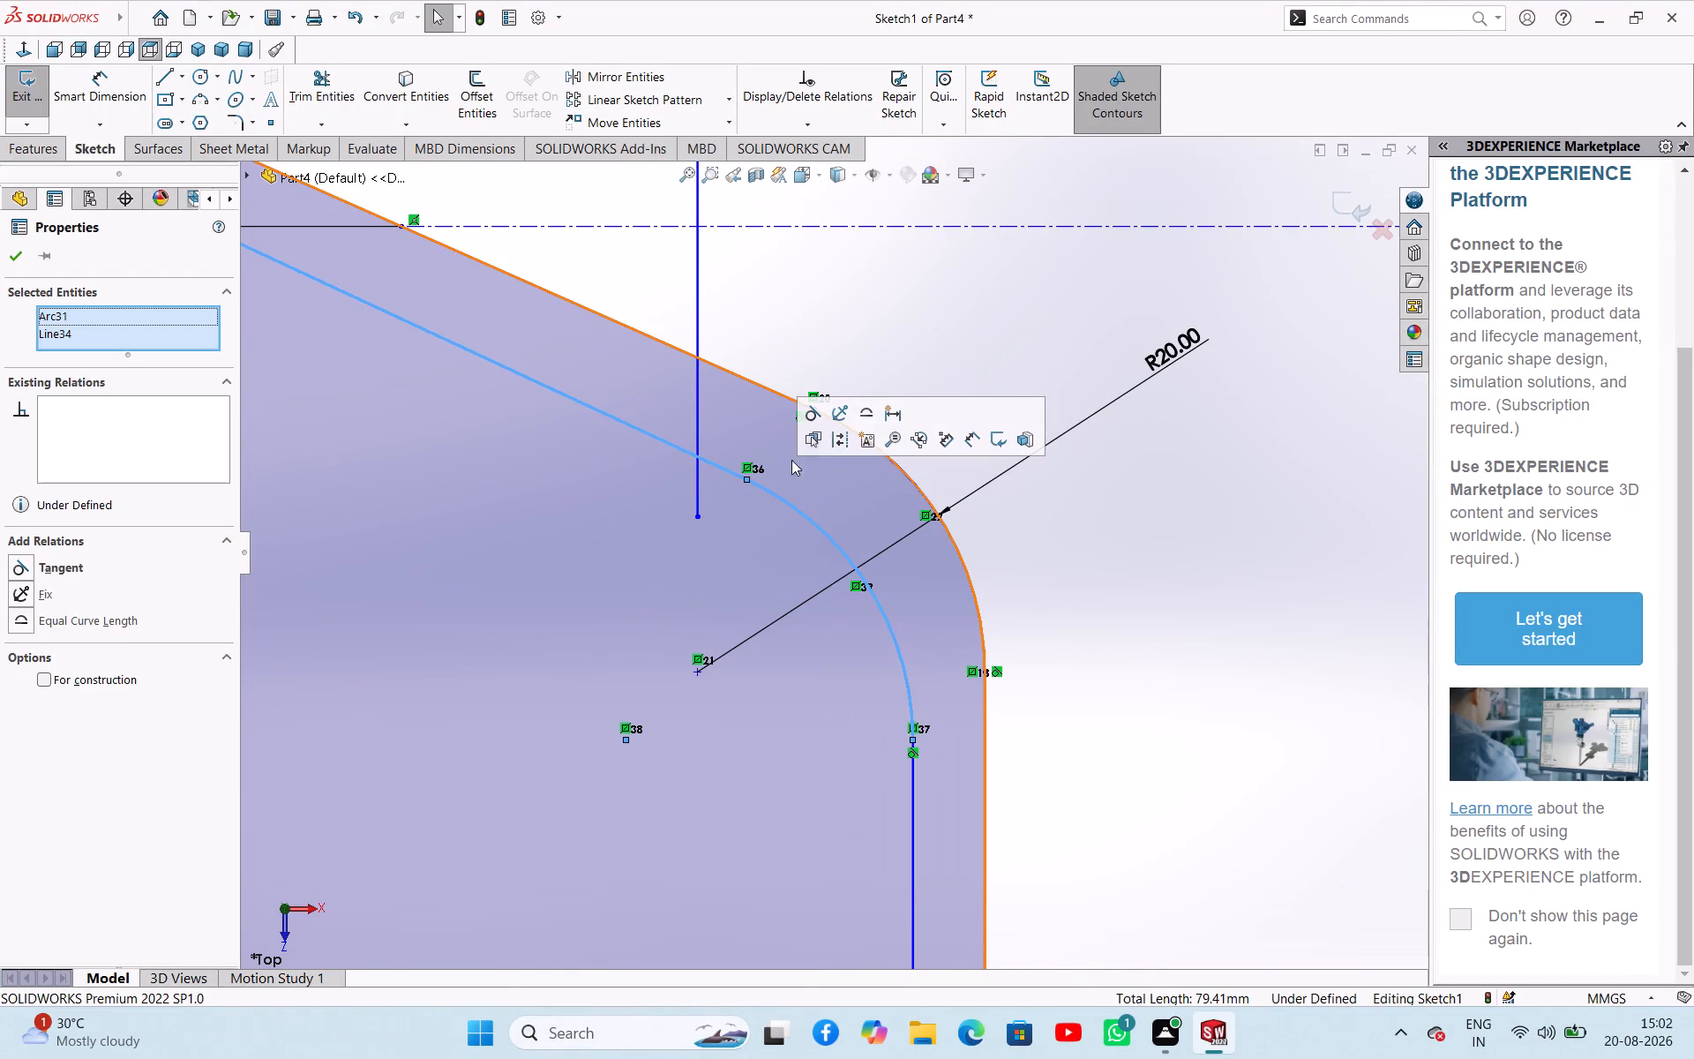
pyautogui.click(813, 421)
pyautogui.click(1050, 690)
# Make the mirrored R5 arc beside the top boss tangent to the boss's 30 mm circle and to the right inner sloped line.
pyautogui.scroll(7, 1029, 695)
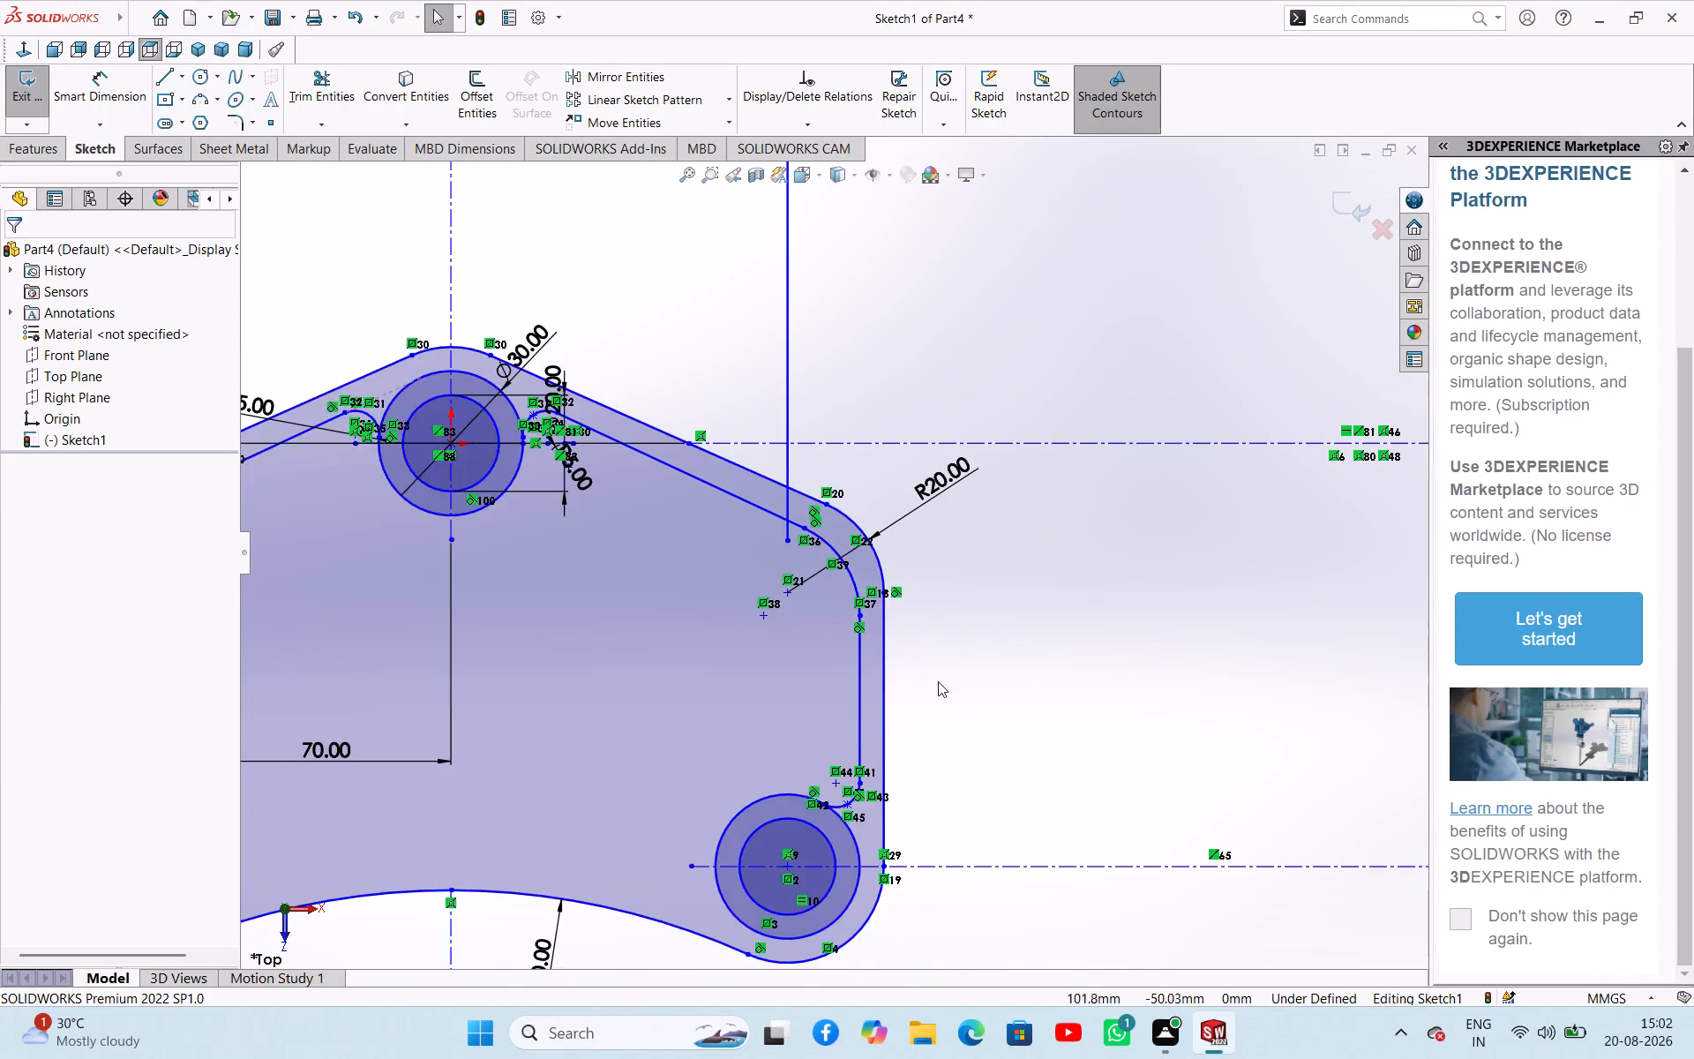
pyautogui.scroll(2, 938, 681)
pyautogui.scroll(-7, 671, 475)
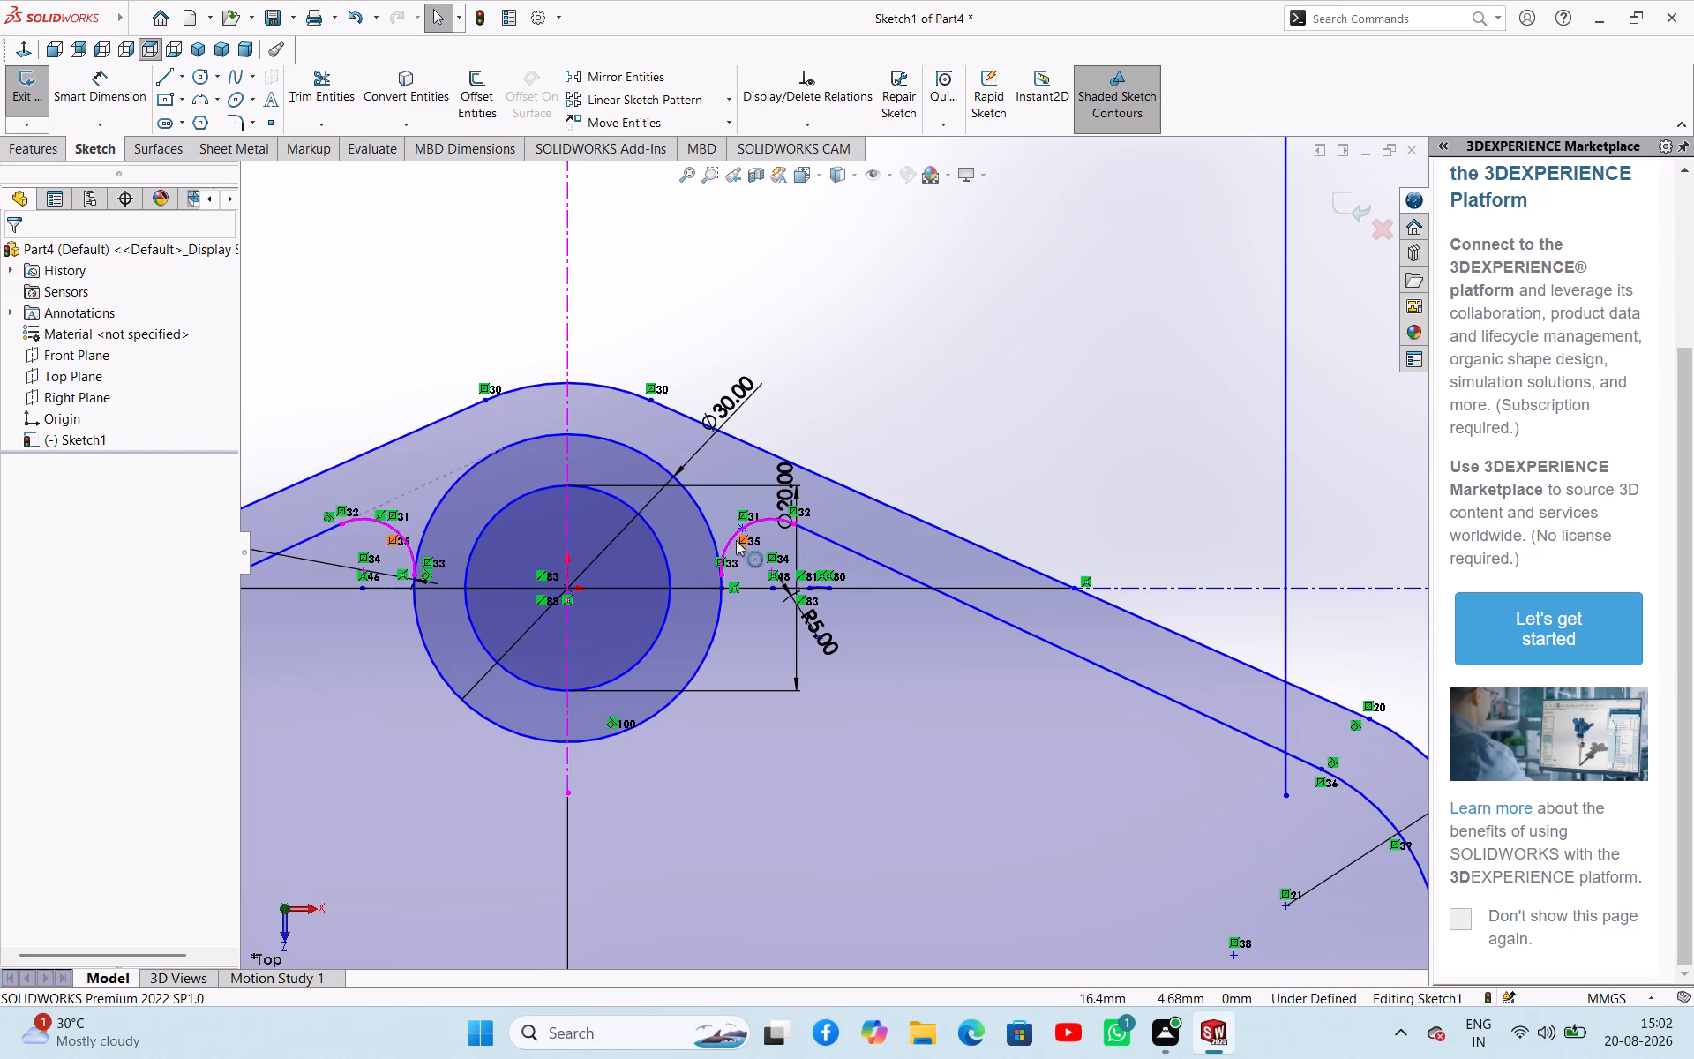
pyautogui.keyDown('ctrl'); pyautogui.click(734, 540); pyautogui.keyUp('ctrl')
pyautogui.keyDown('ctrl'); pyautogui.click(711, 524); pyautogui.keyUp('ctrl')
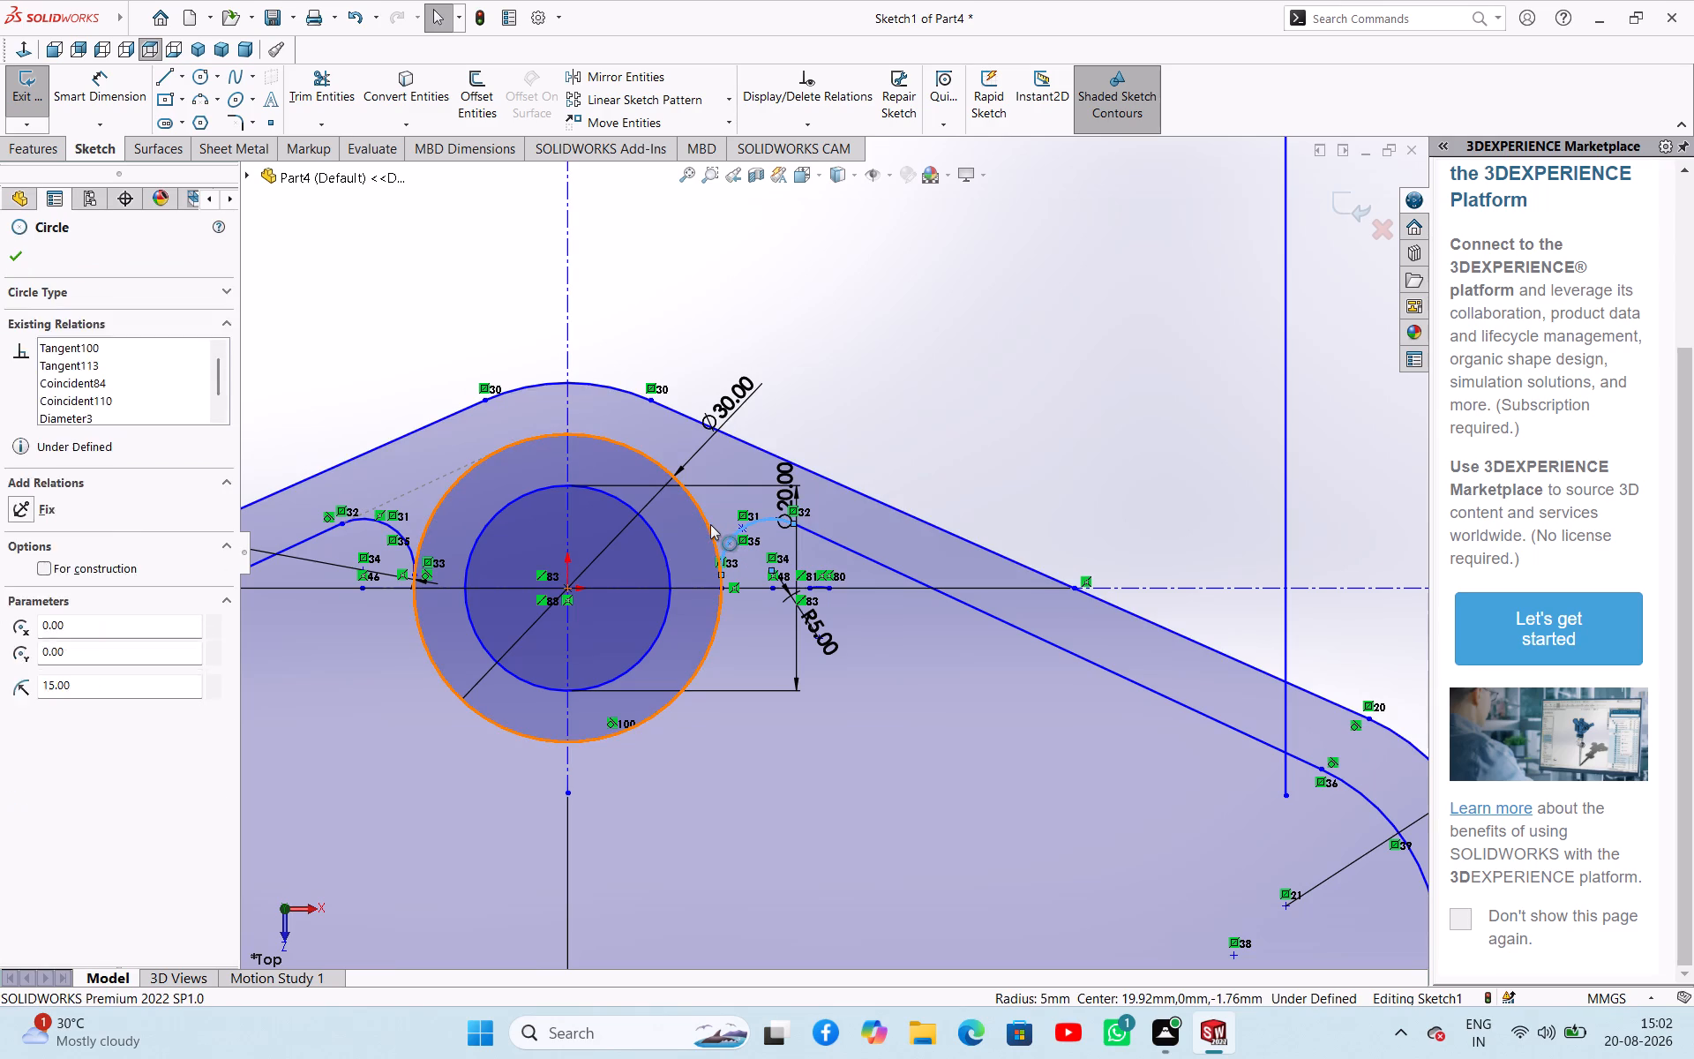
pyautogui.click(795, 447)
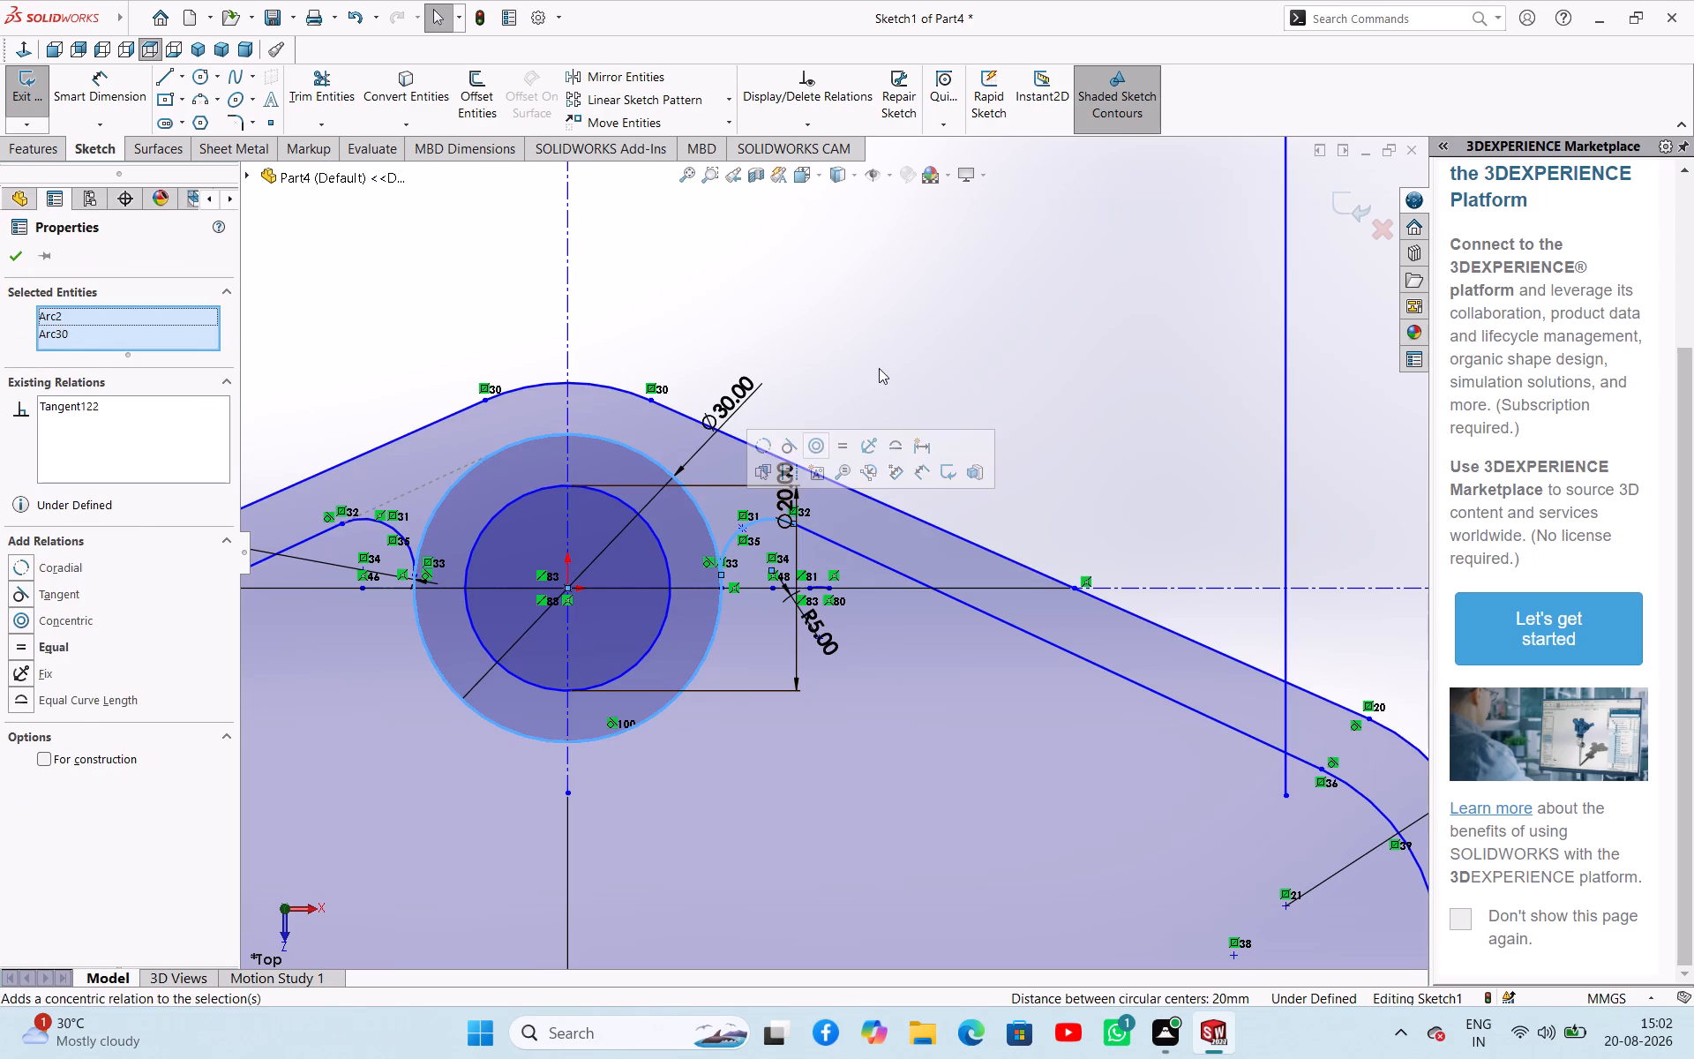
pyautogui.click(880, 367)
pyautogui.keyDown('ctrl'); pyautogui.click(841, 549); pyautogui.keyUp('ctrl')
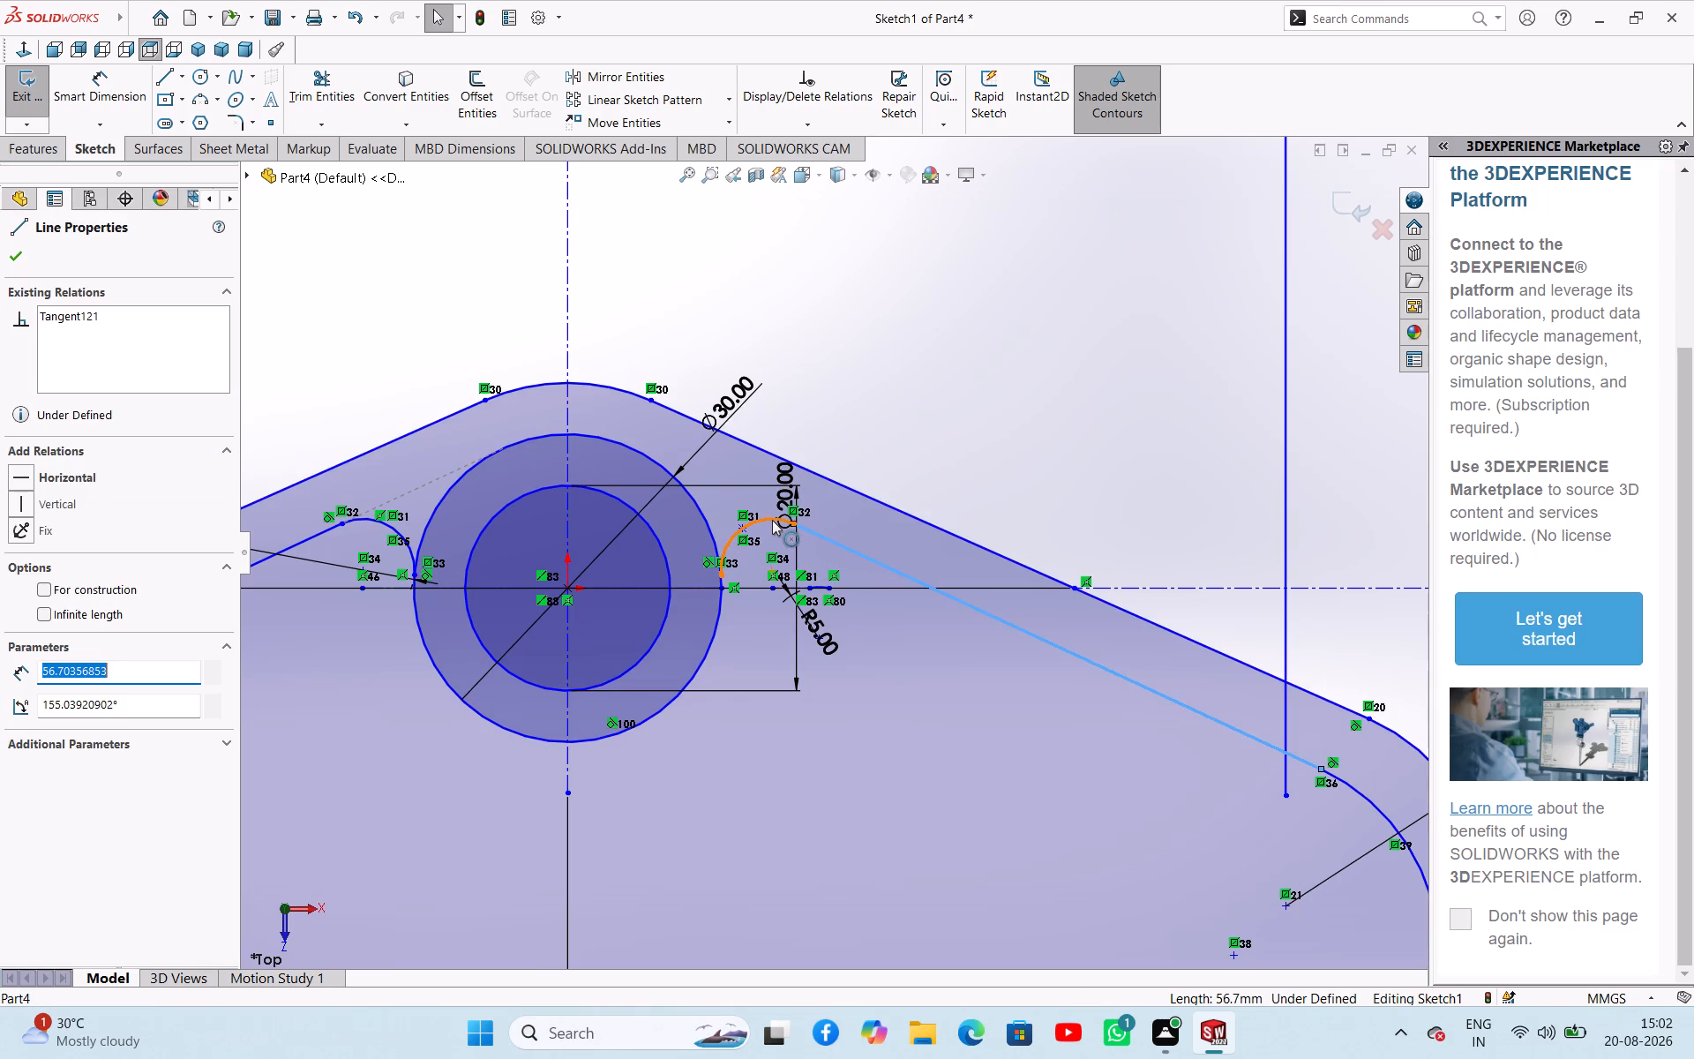
pyautogui.keyDown('ctrl'); pyautogui.click(772, 520); pyautogui.keyUp('ctrl')
pyautogui.click(827, 444)
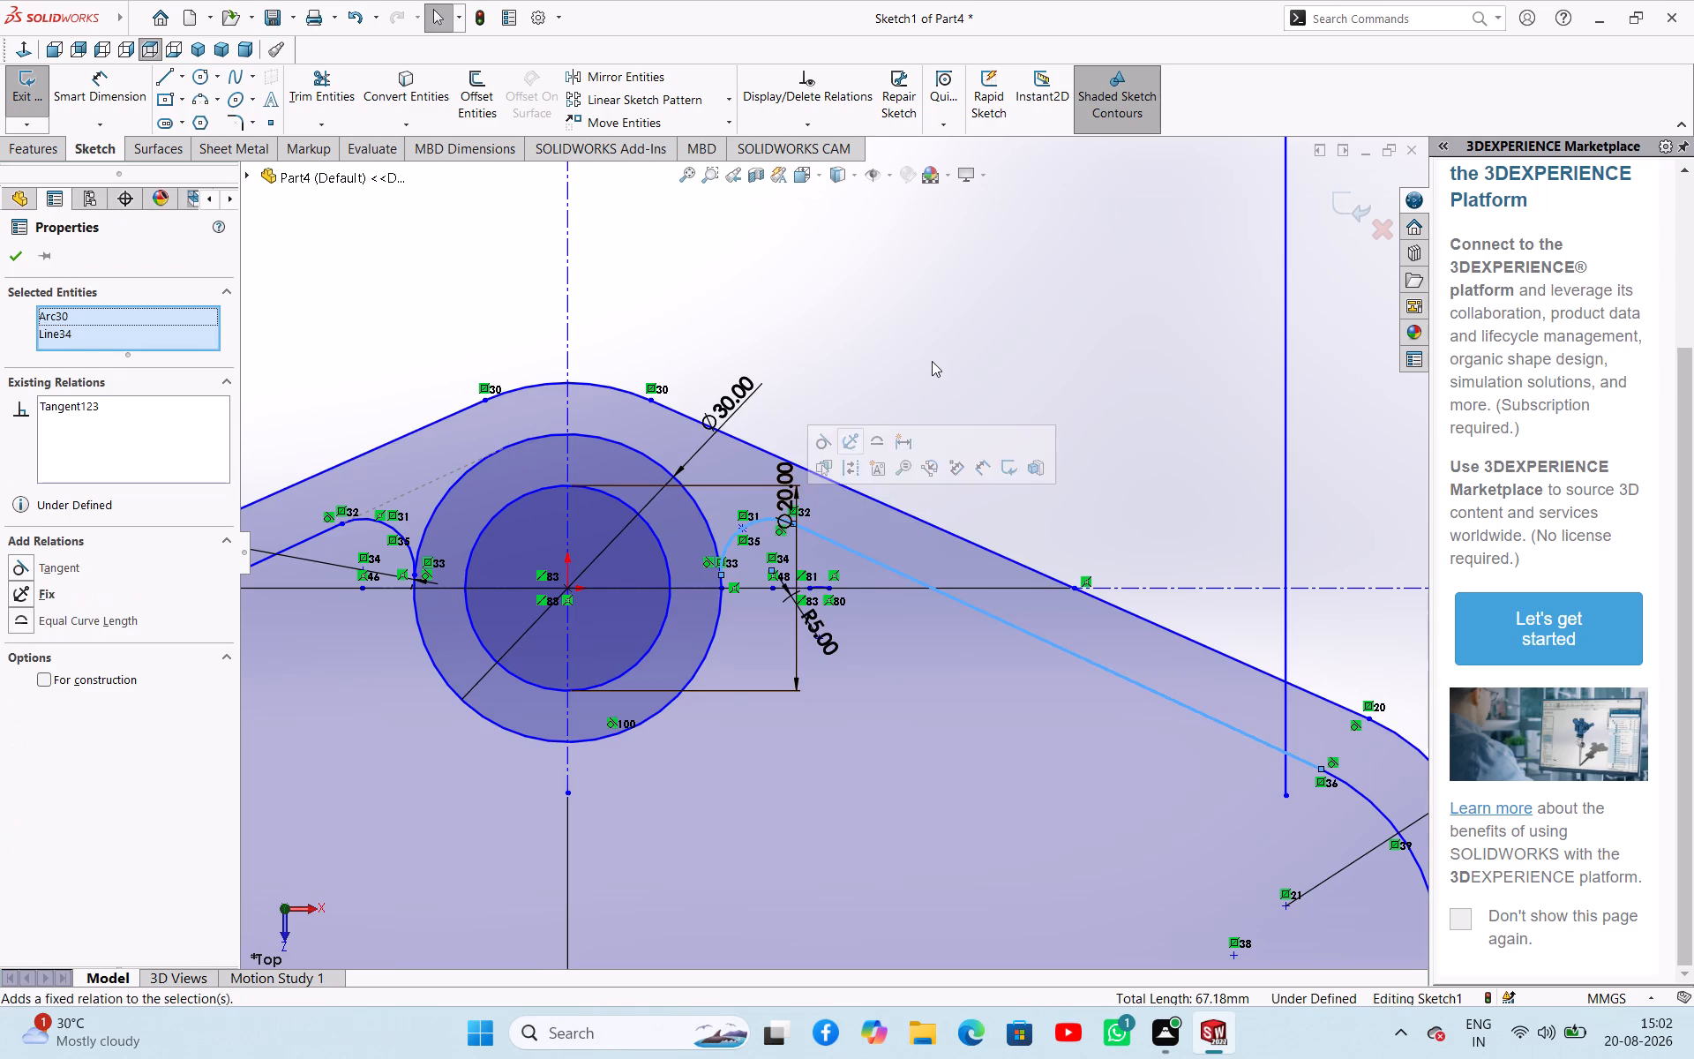
pyautogui.click(934, 357)
# Trim away the upper part of the top boss's 30 mm circle between the two R5 arcs.
pyautogui.scroll(5, 950, 554)
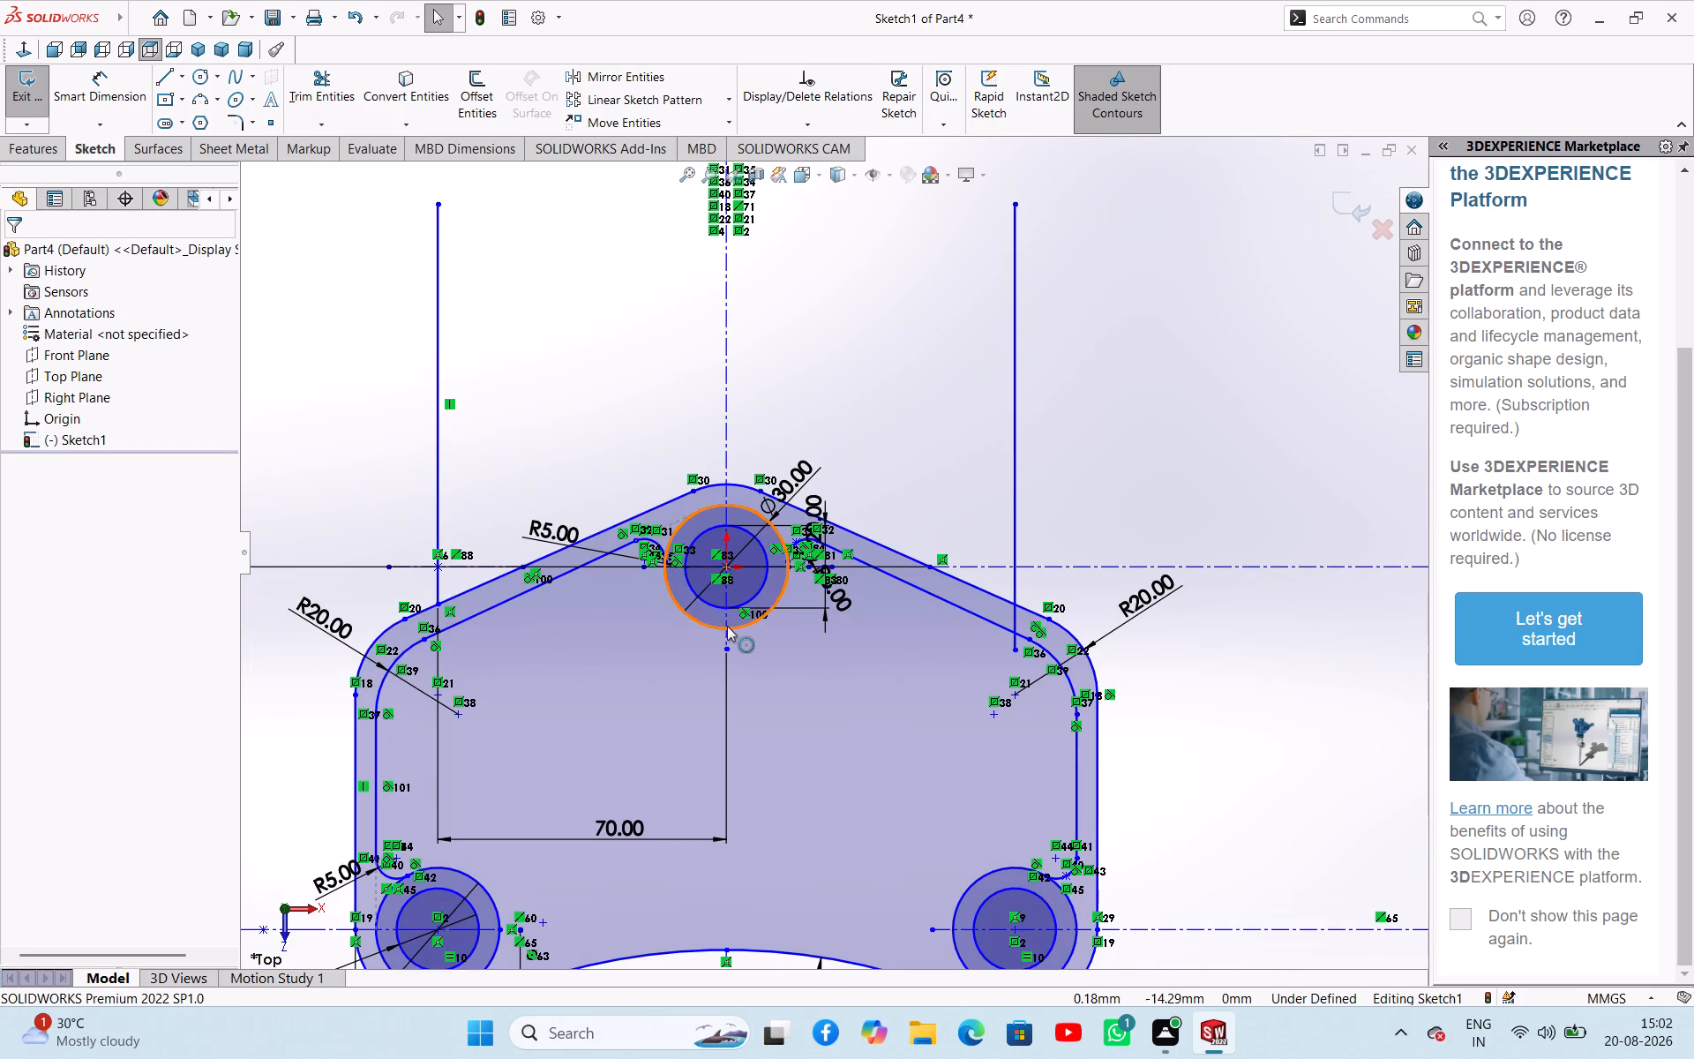
pyautogui.click(310, 94)
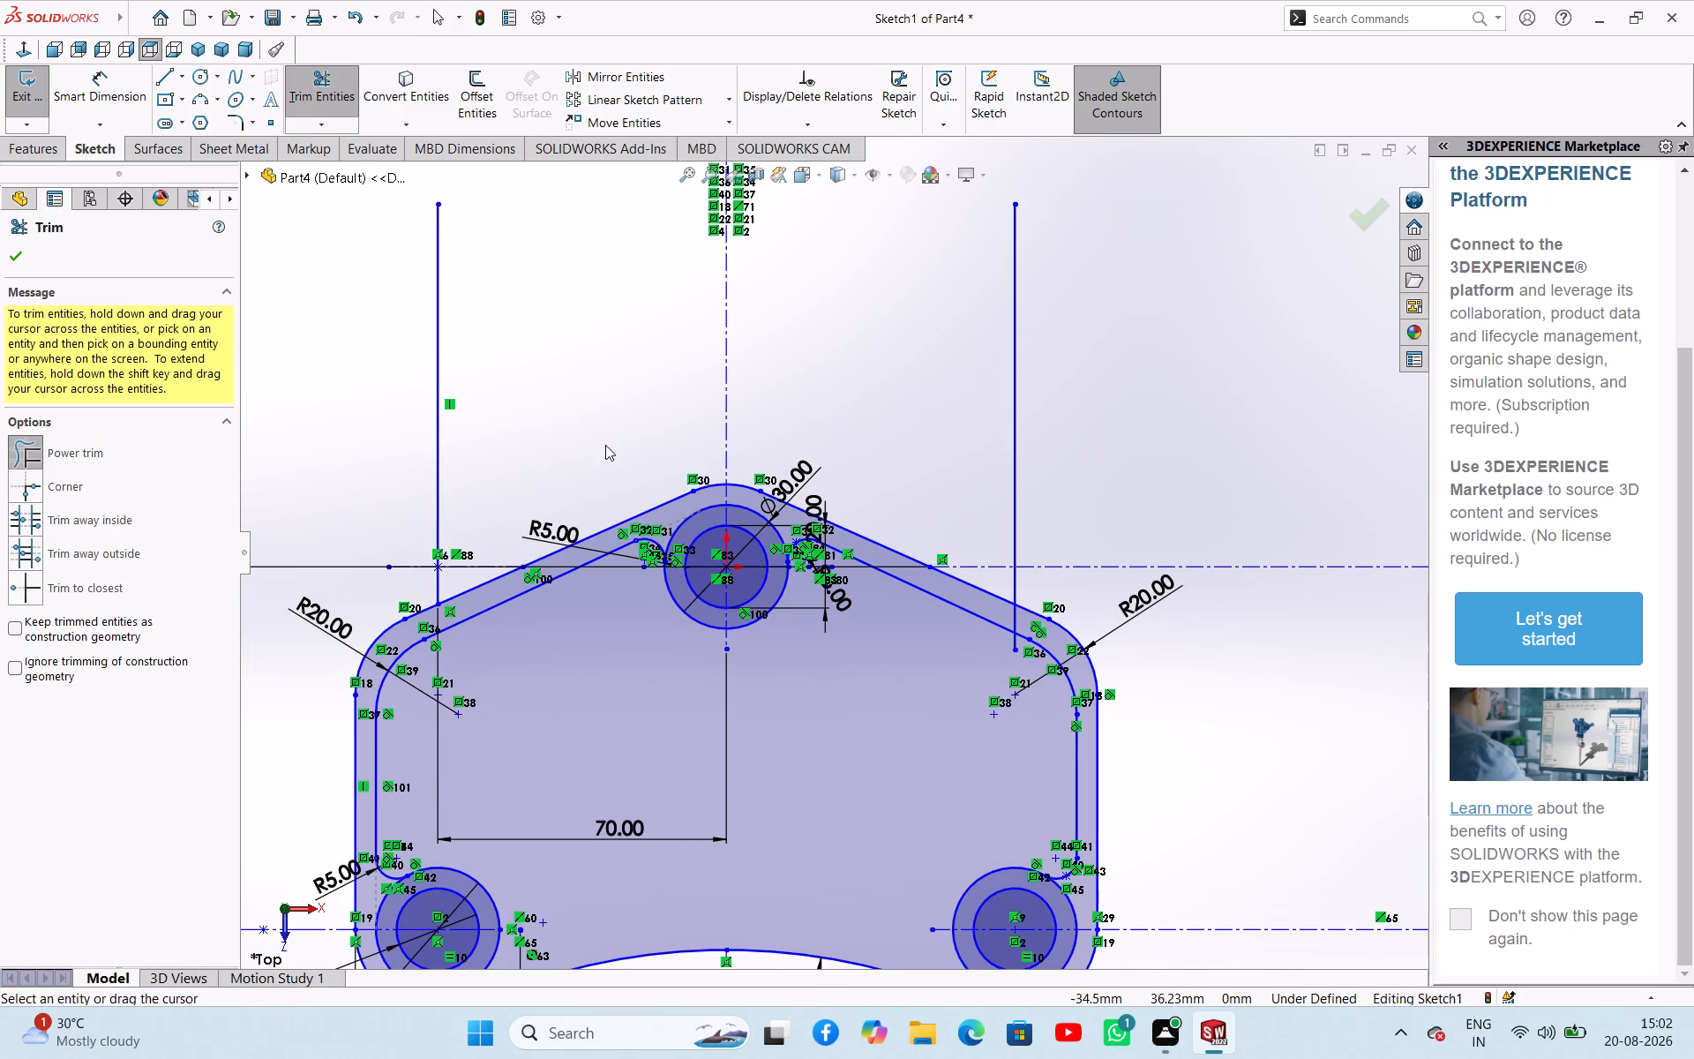
pyautogui.moveTo(685, 506); pyautogui.dragTo(688, 504)
pyautogui.moveTo(688, 504); pyautogui.dragTo(746, 514)
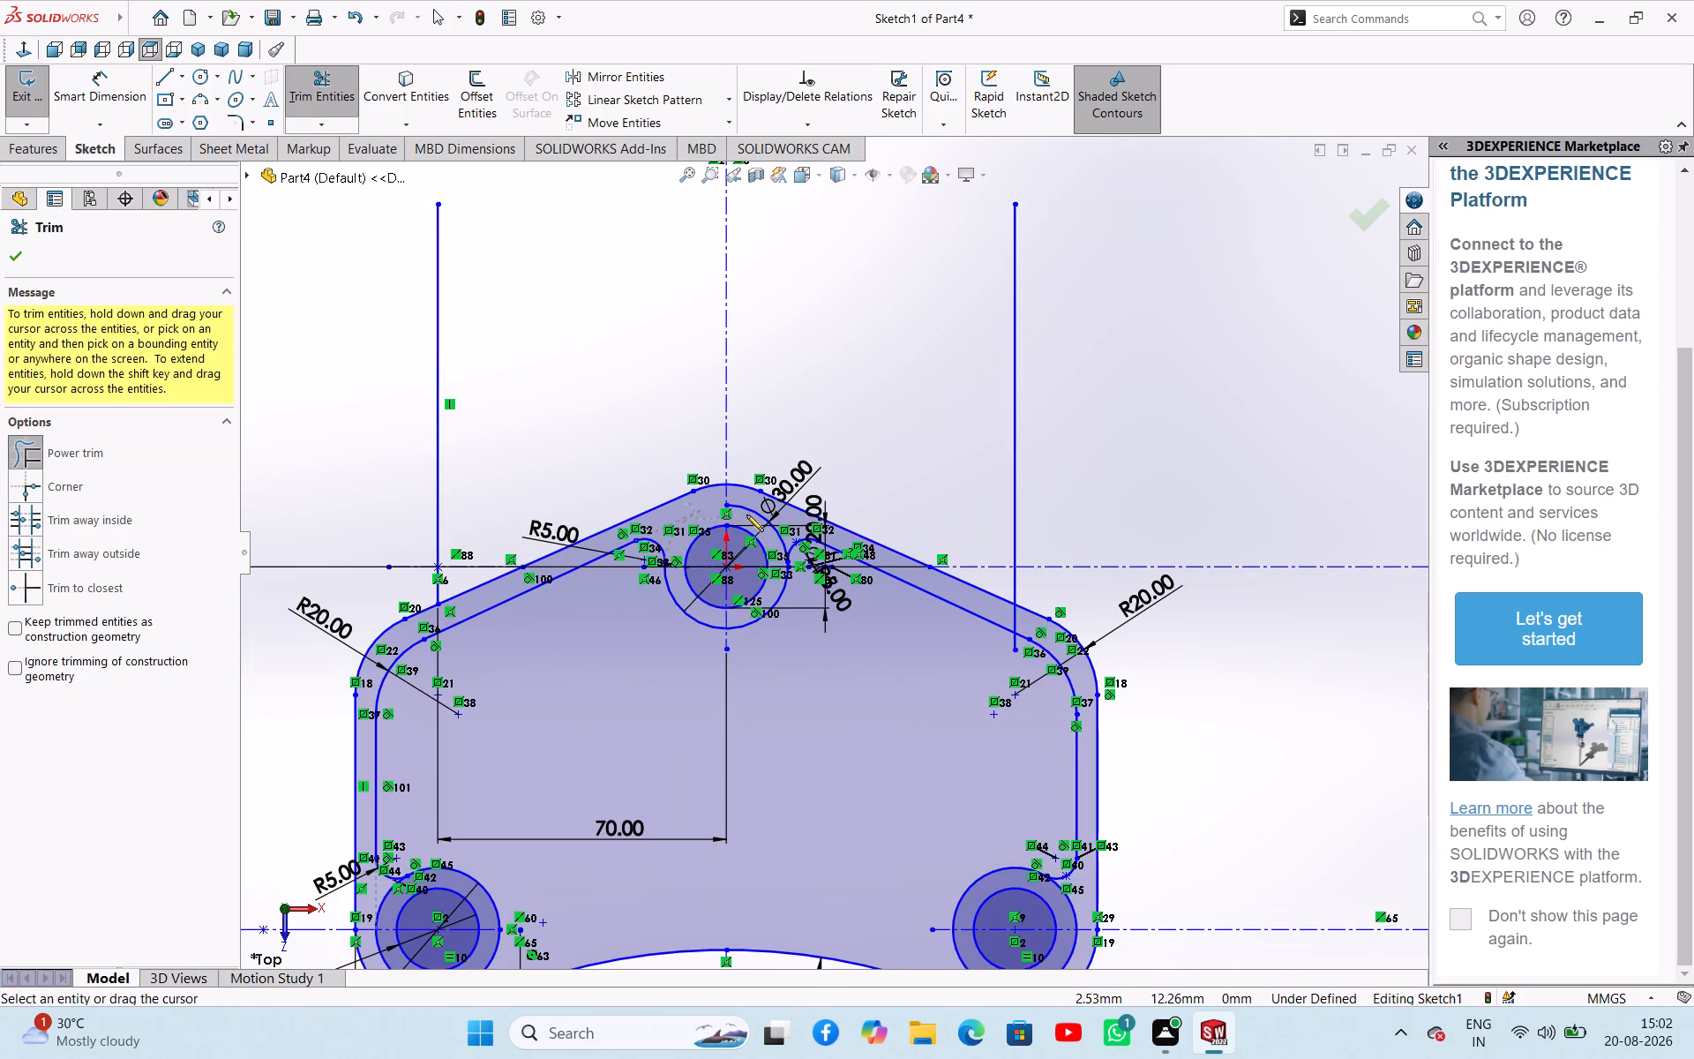
pyautogui.moveTo(746, 514); pyautogui.dragTo(763, 512)
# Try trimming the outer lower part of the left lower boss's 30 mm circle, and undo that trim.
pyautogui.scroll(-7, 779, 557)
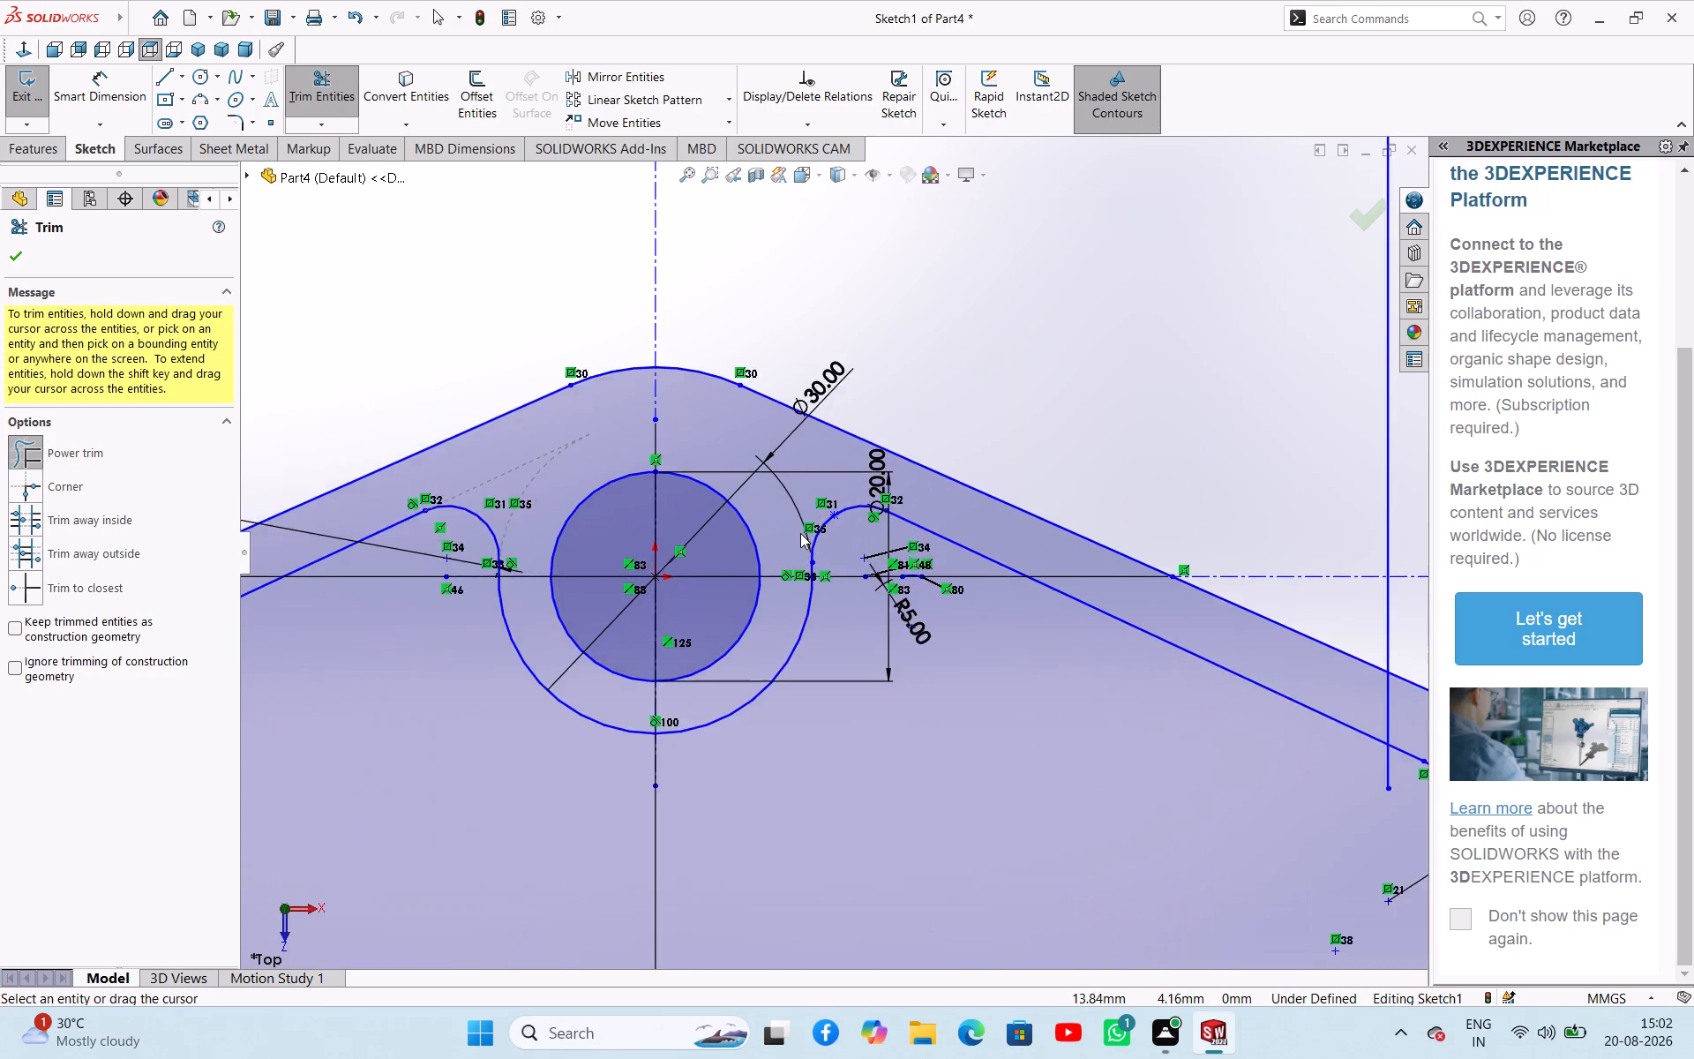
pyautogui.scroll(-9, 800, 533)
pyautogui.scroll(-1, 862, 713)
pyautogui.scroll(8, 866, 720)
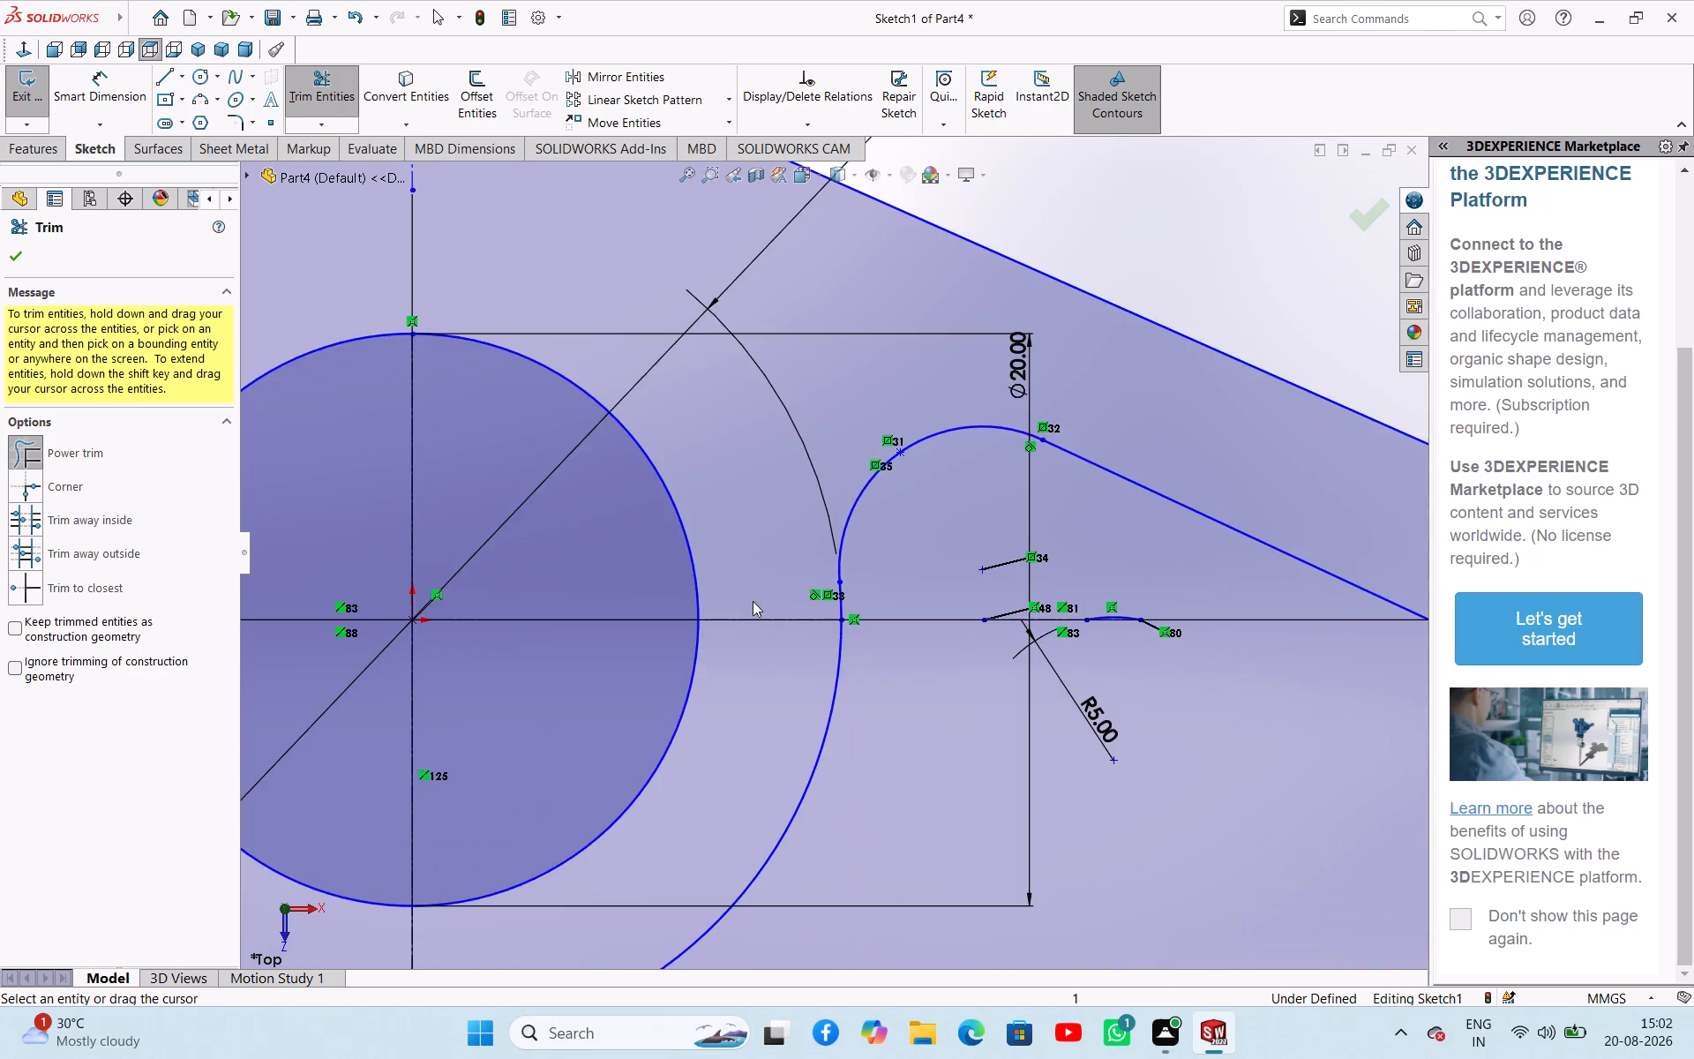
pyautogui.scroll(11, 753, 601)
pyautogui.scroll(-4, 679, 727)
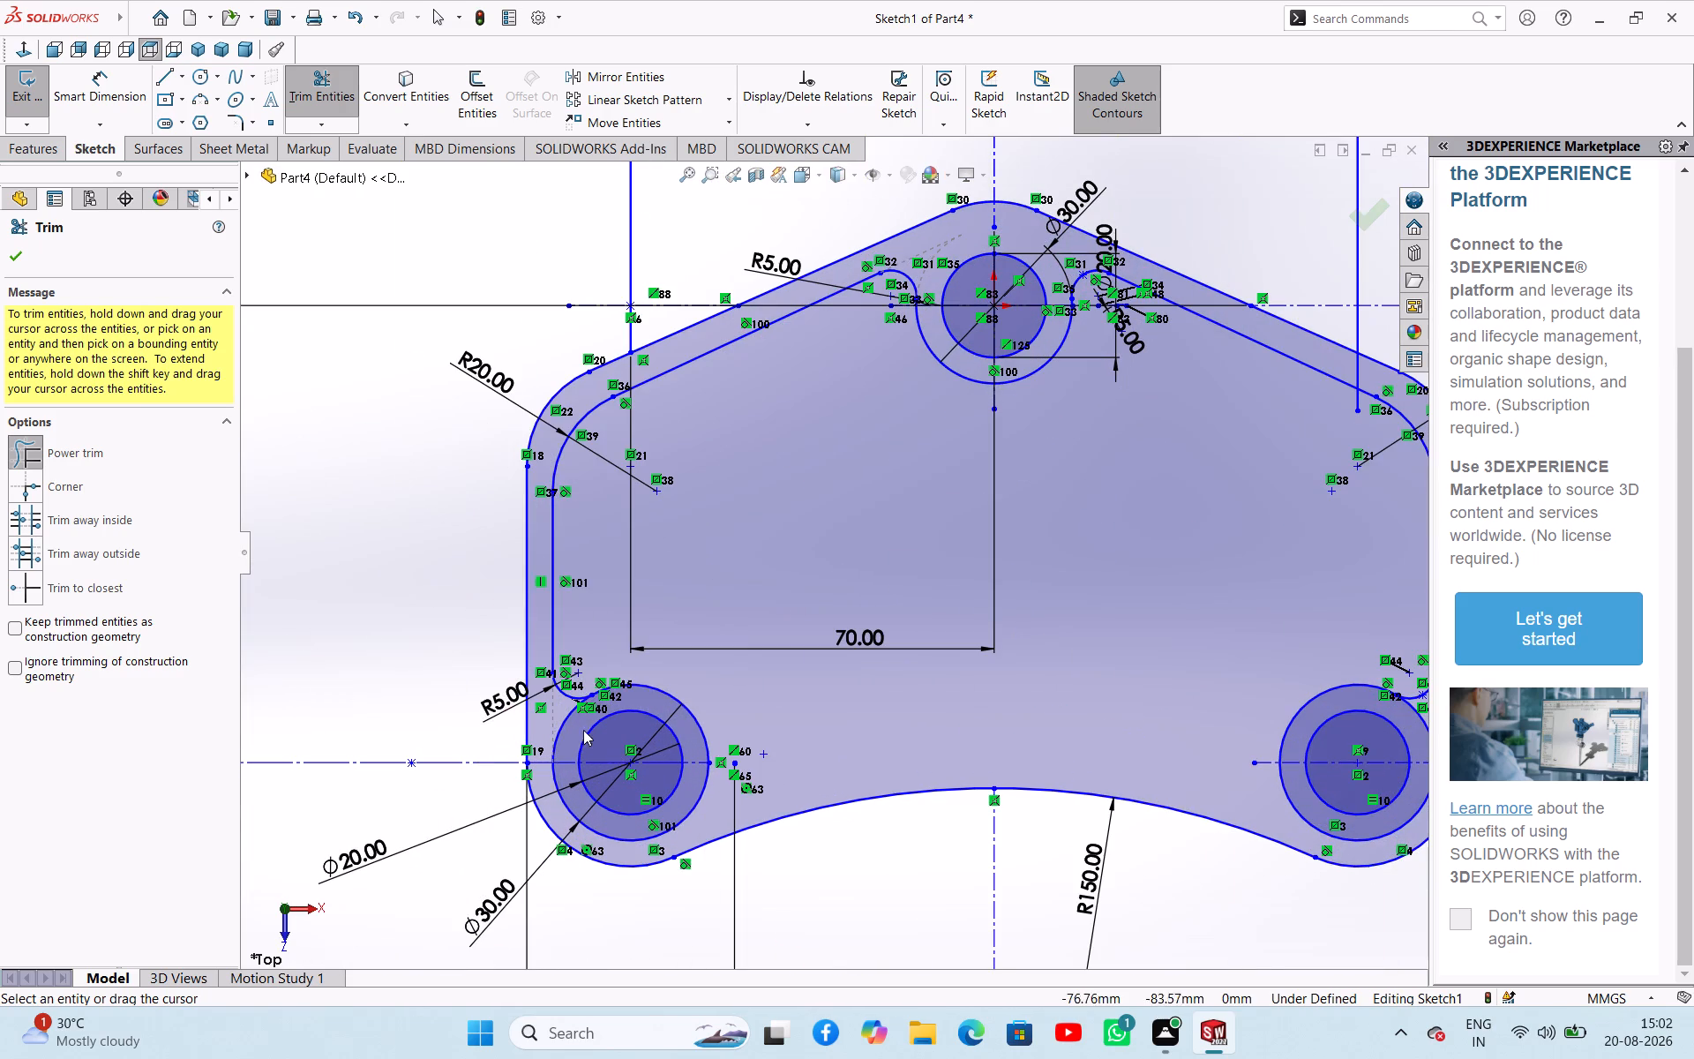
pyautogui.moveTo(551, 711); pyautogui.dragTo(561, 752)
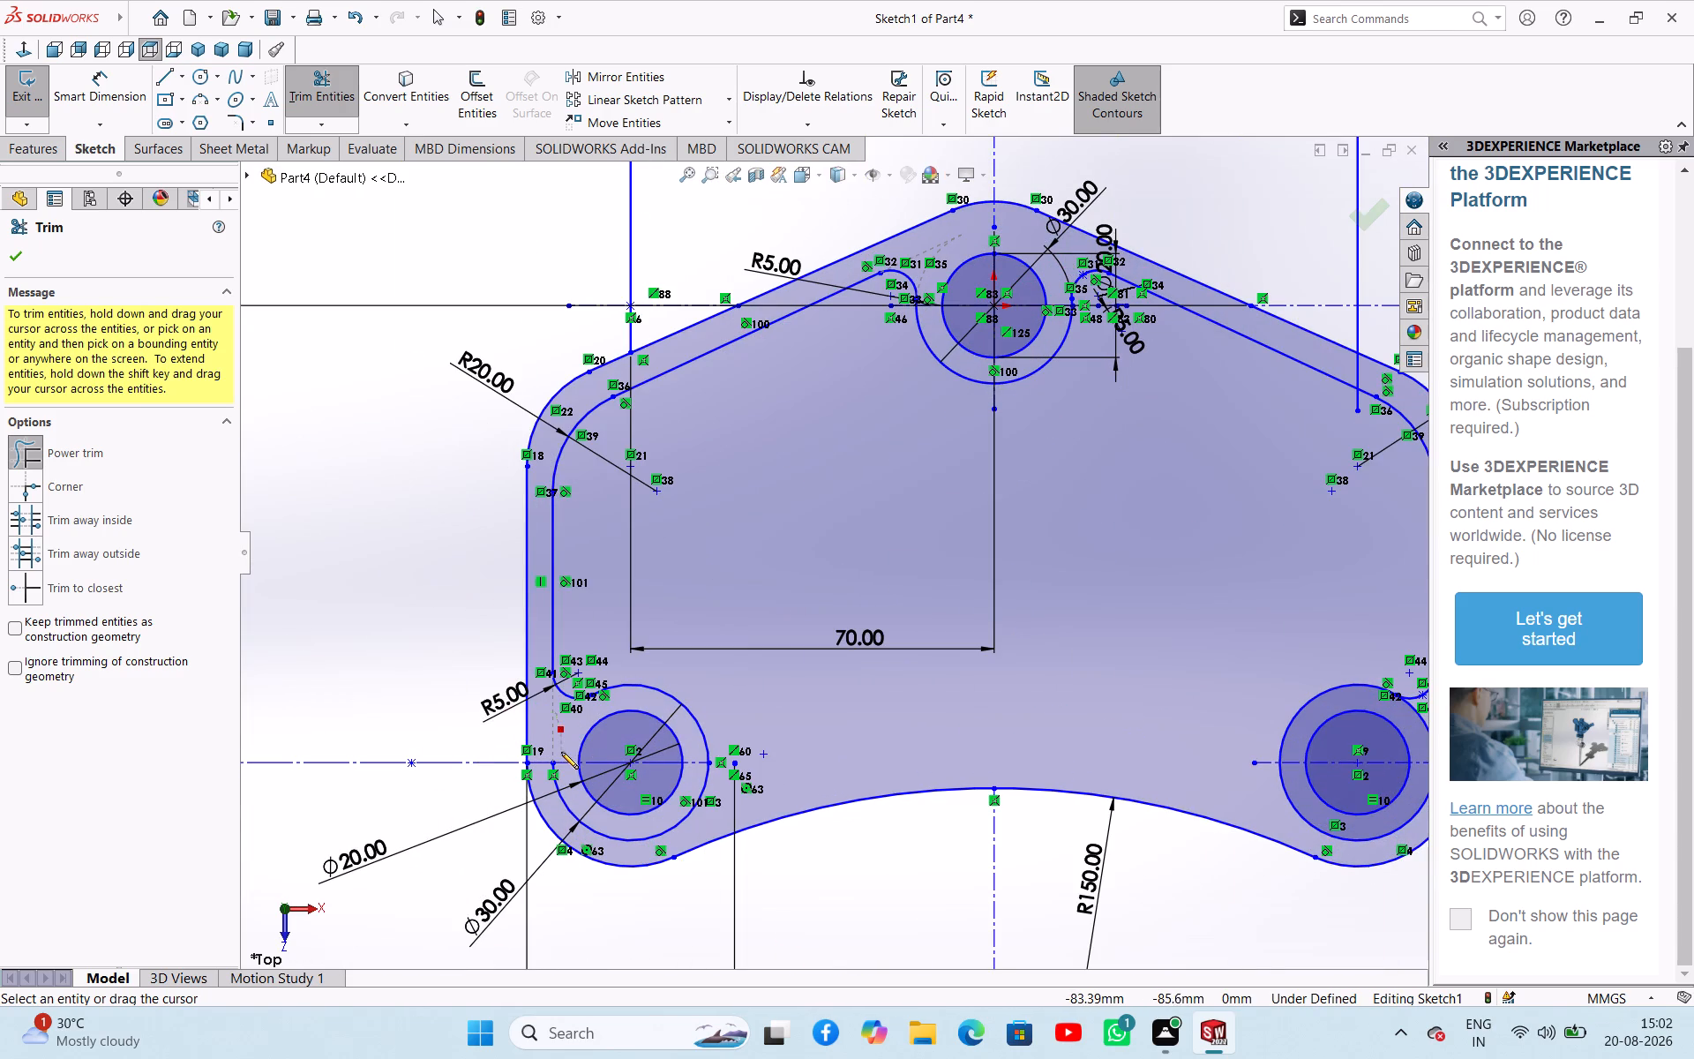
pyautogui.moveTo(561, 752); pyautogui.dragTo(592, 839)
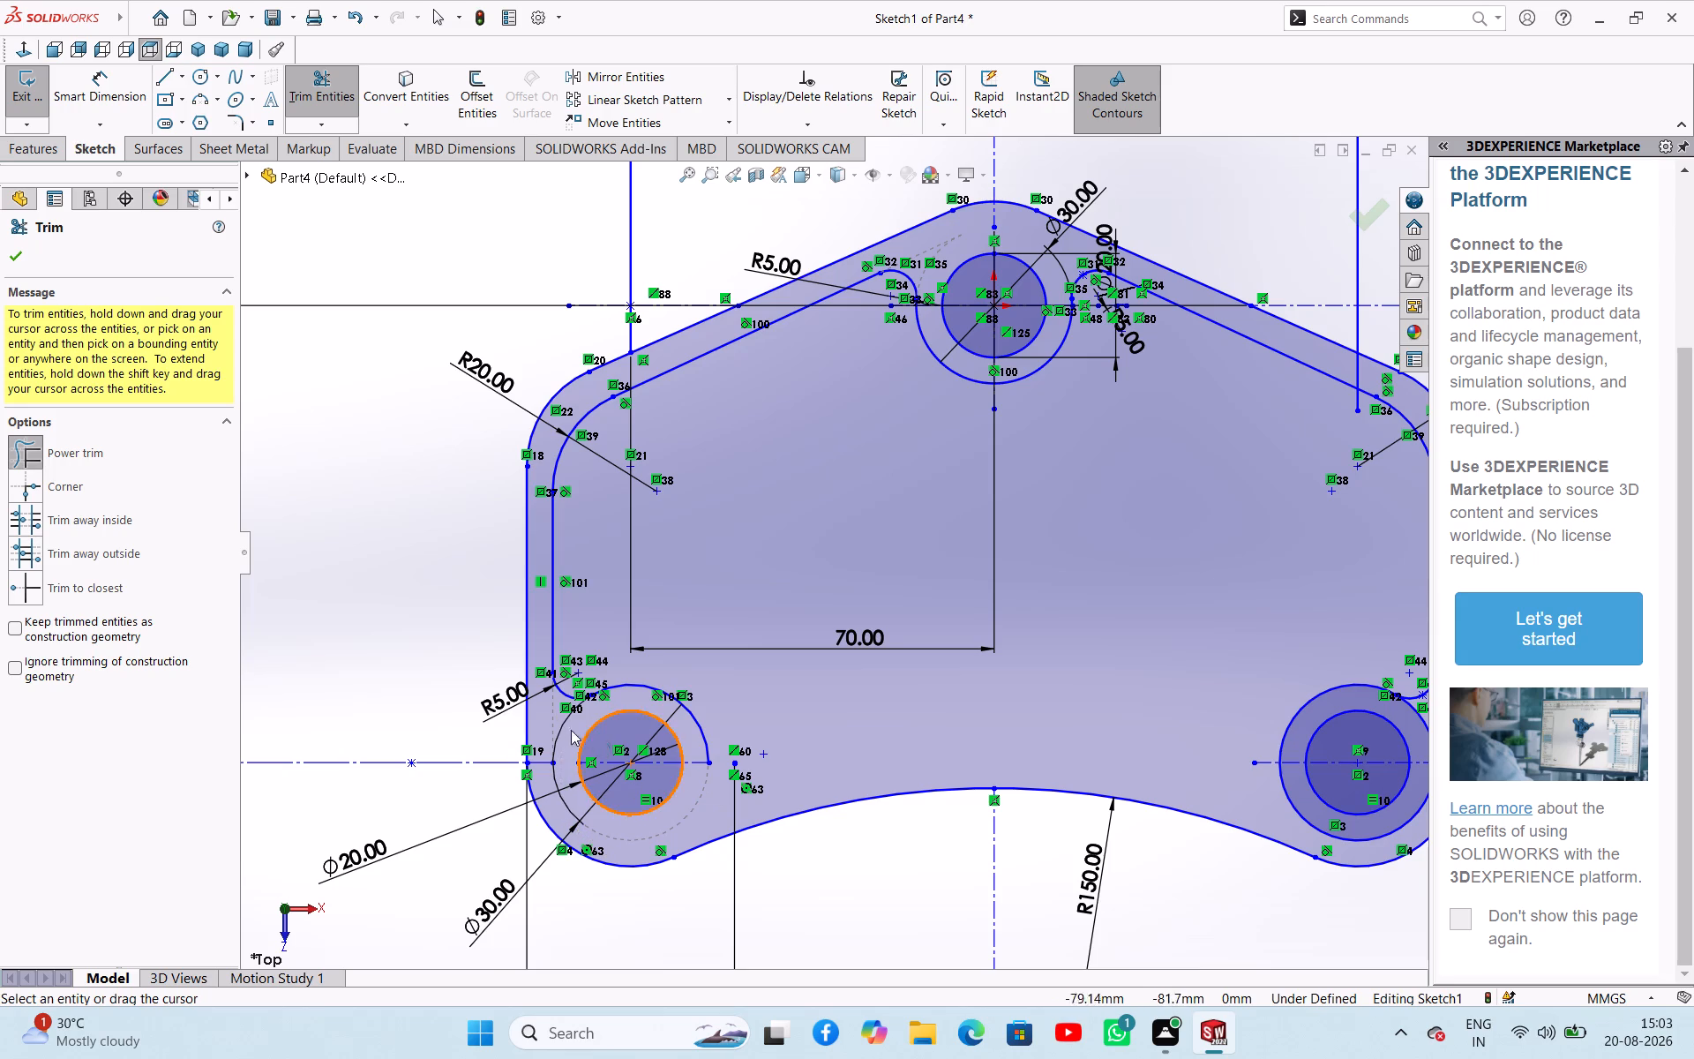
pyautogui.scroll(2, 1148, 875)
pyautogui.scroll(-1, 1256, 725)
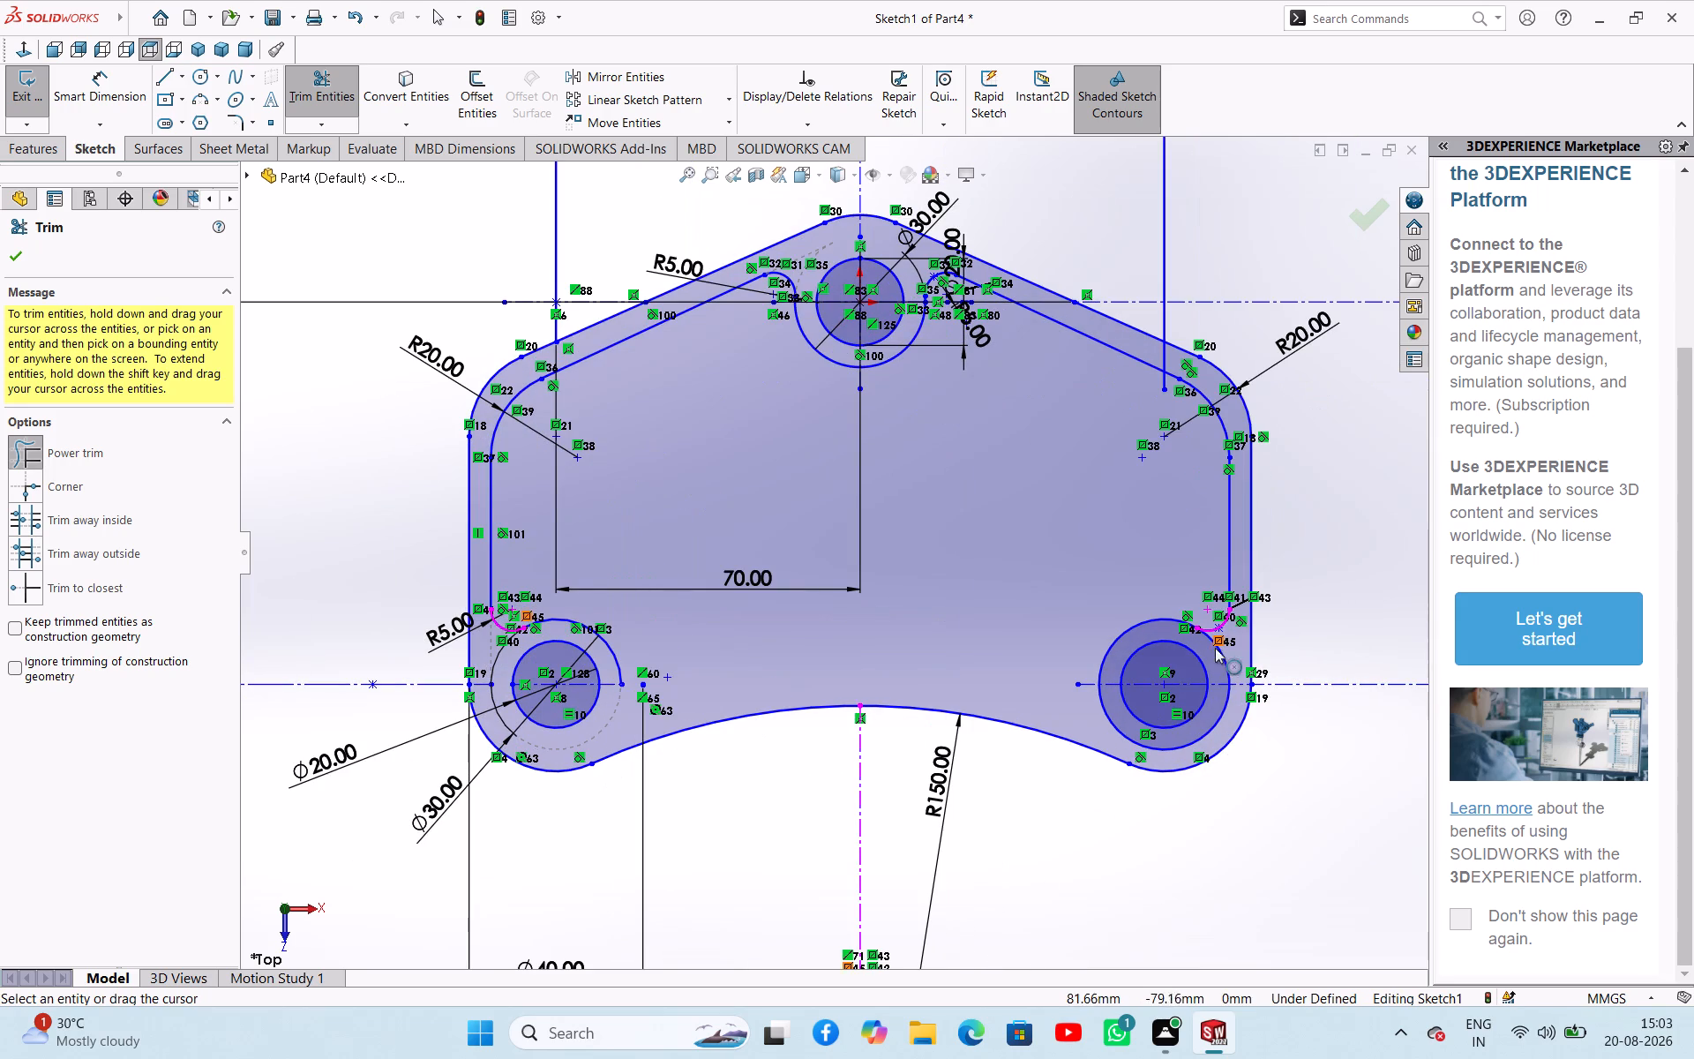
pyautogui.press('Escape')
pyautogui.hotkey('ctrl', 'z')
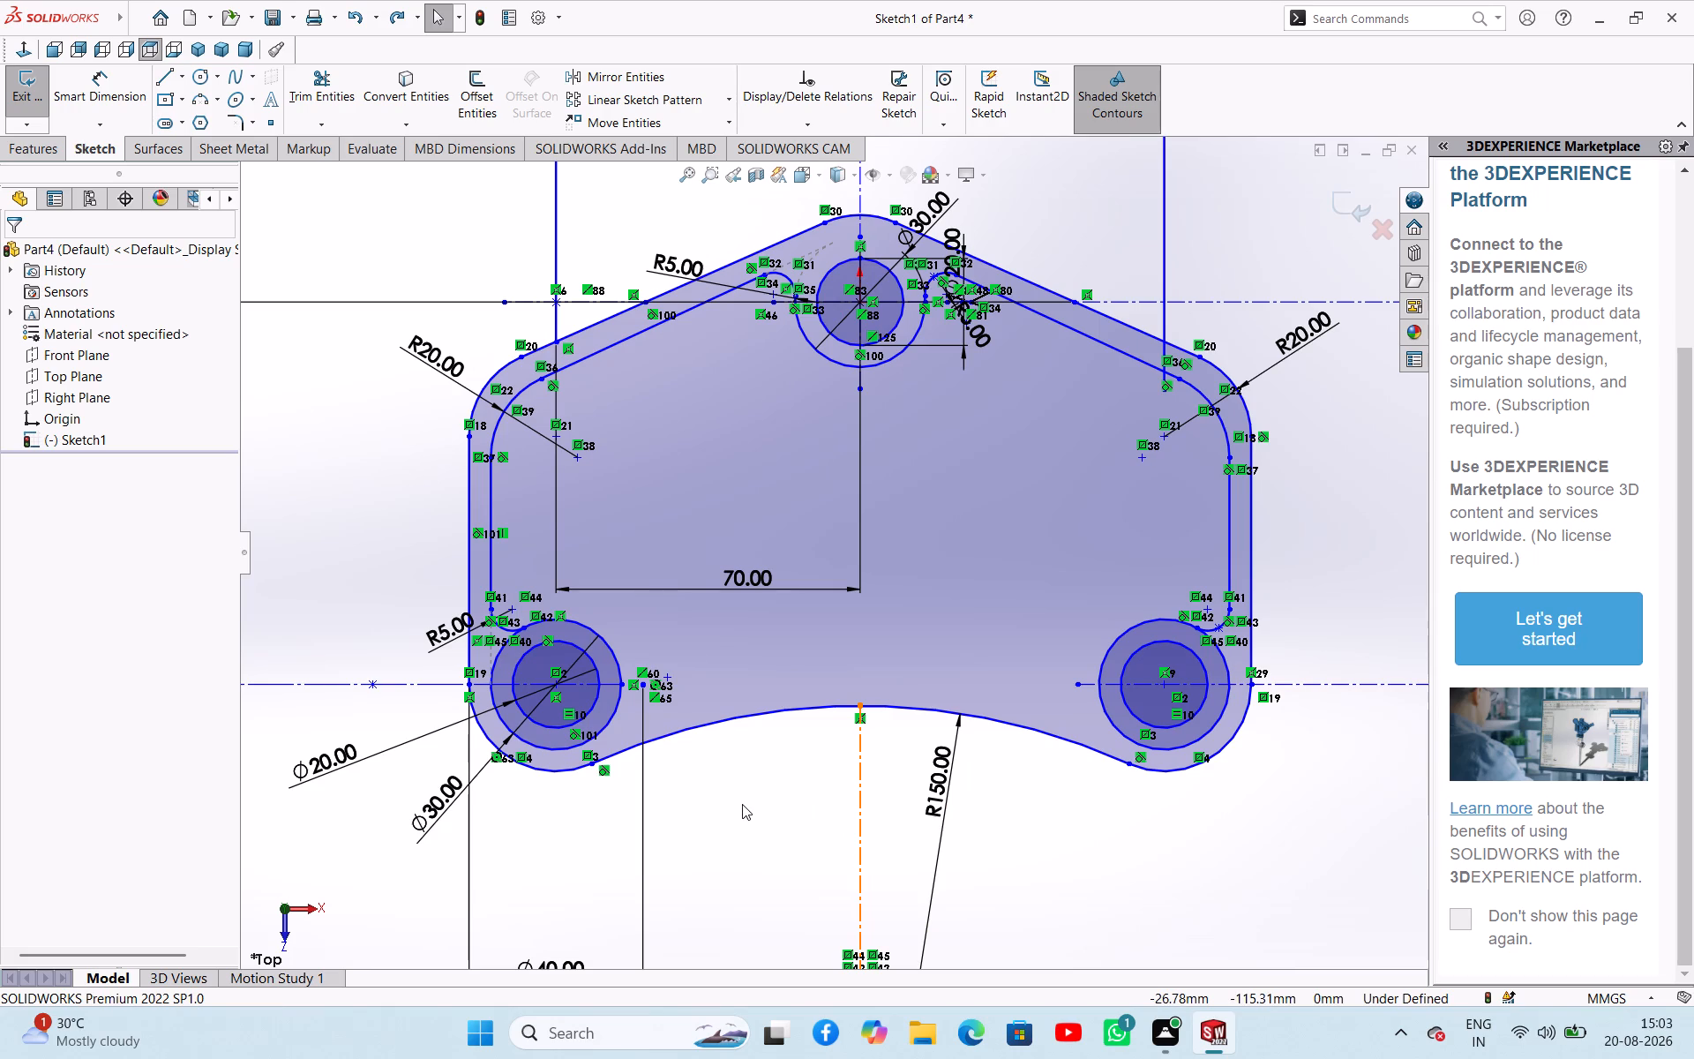
# Draw a three-point arc of about 148 mm radius between the two lower bosses' 30 mm circles, above the outer bottom arc.
pyautogui.scroll(-1, 742, 804)
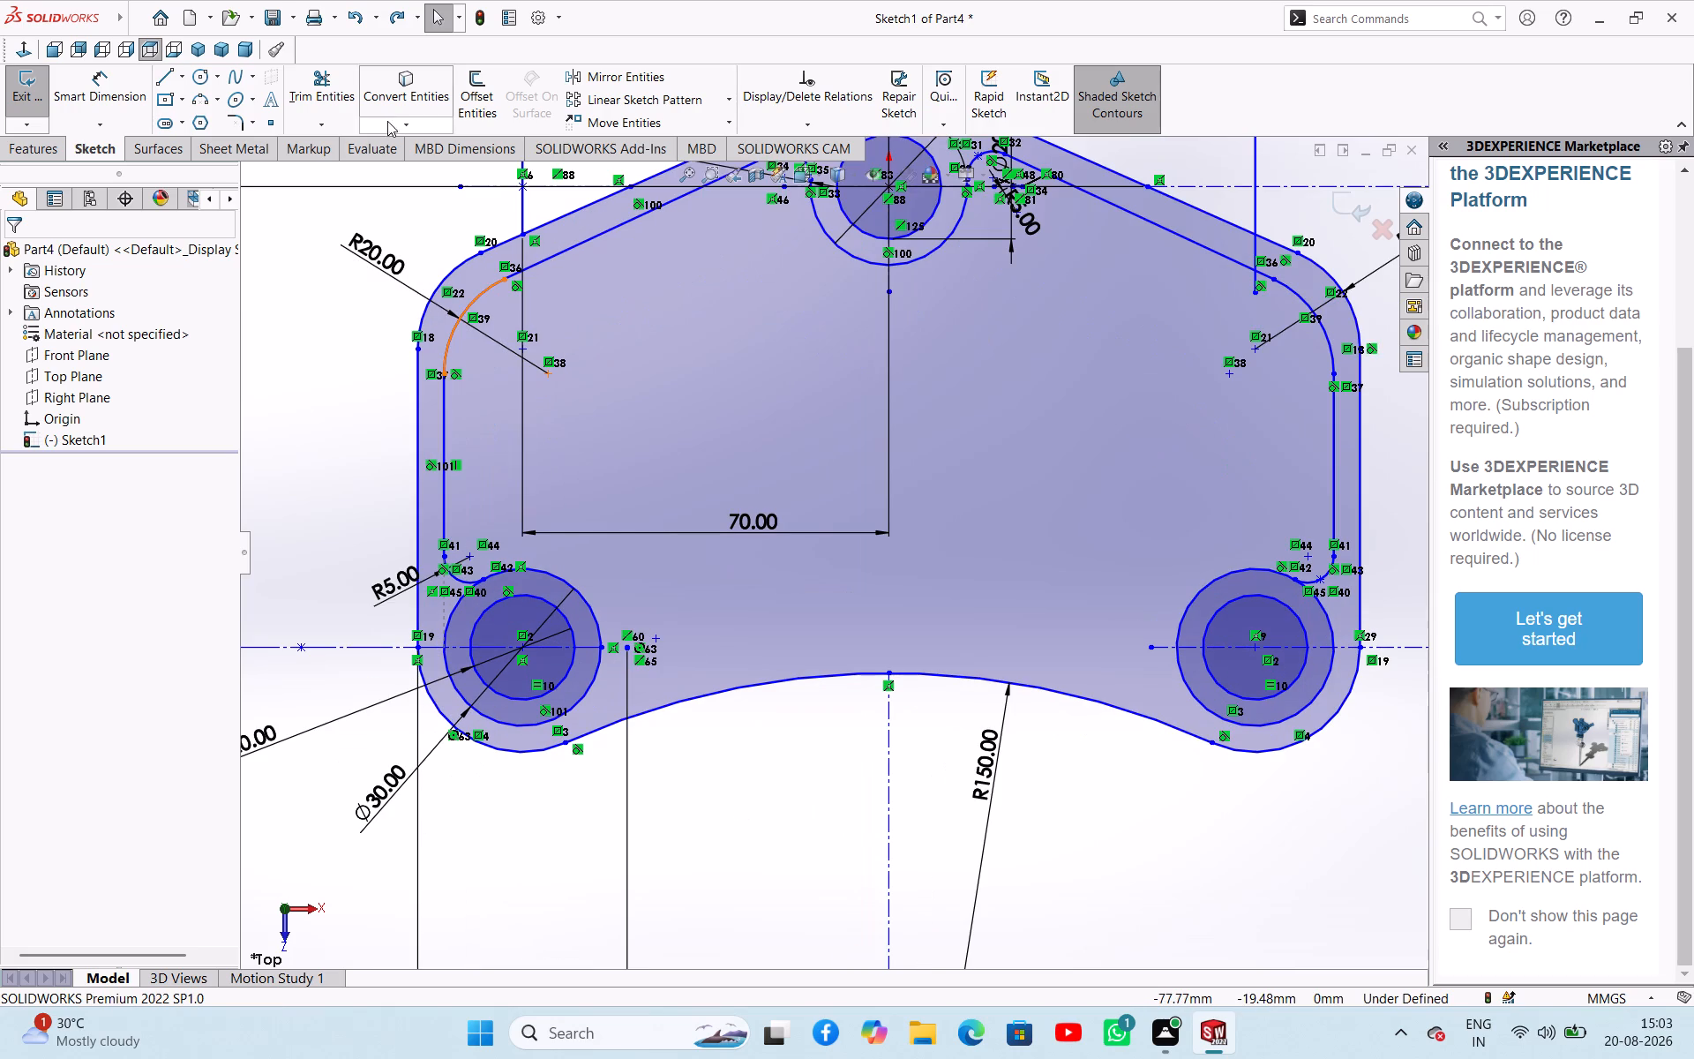
pyautogui.click(198, 86)
pyautogui.click(206, 98)
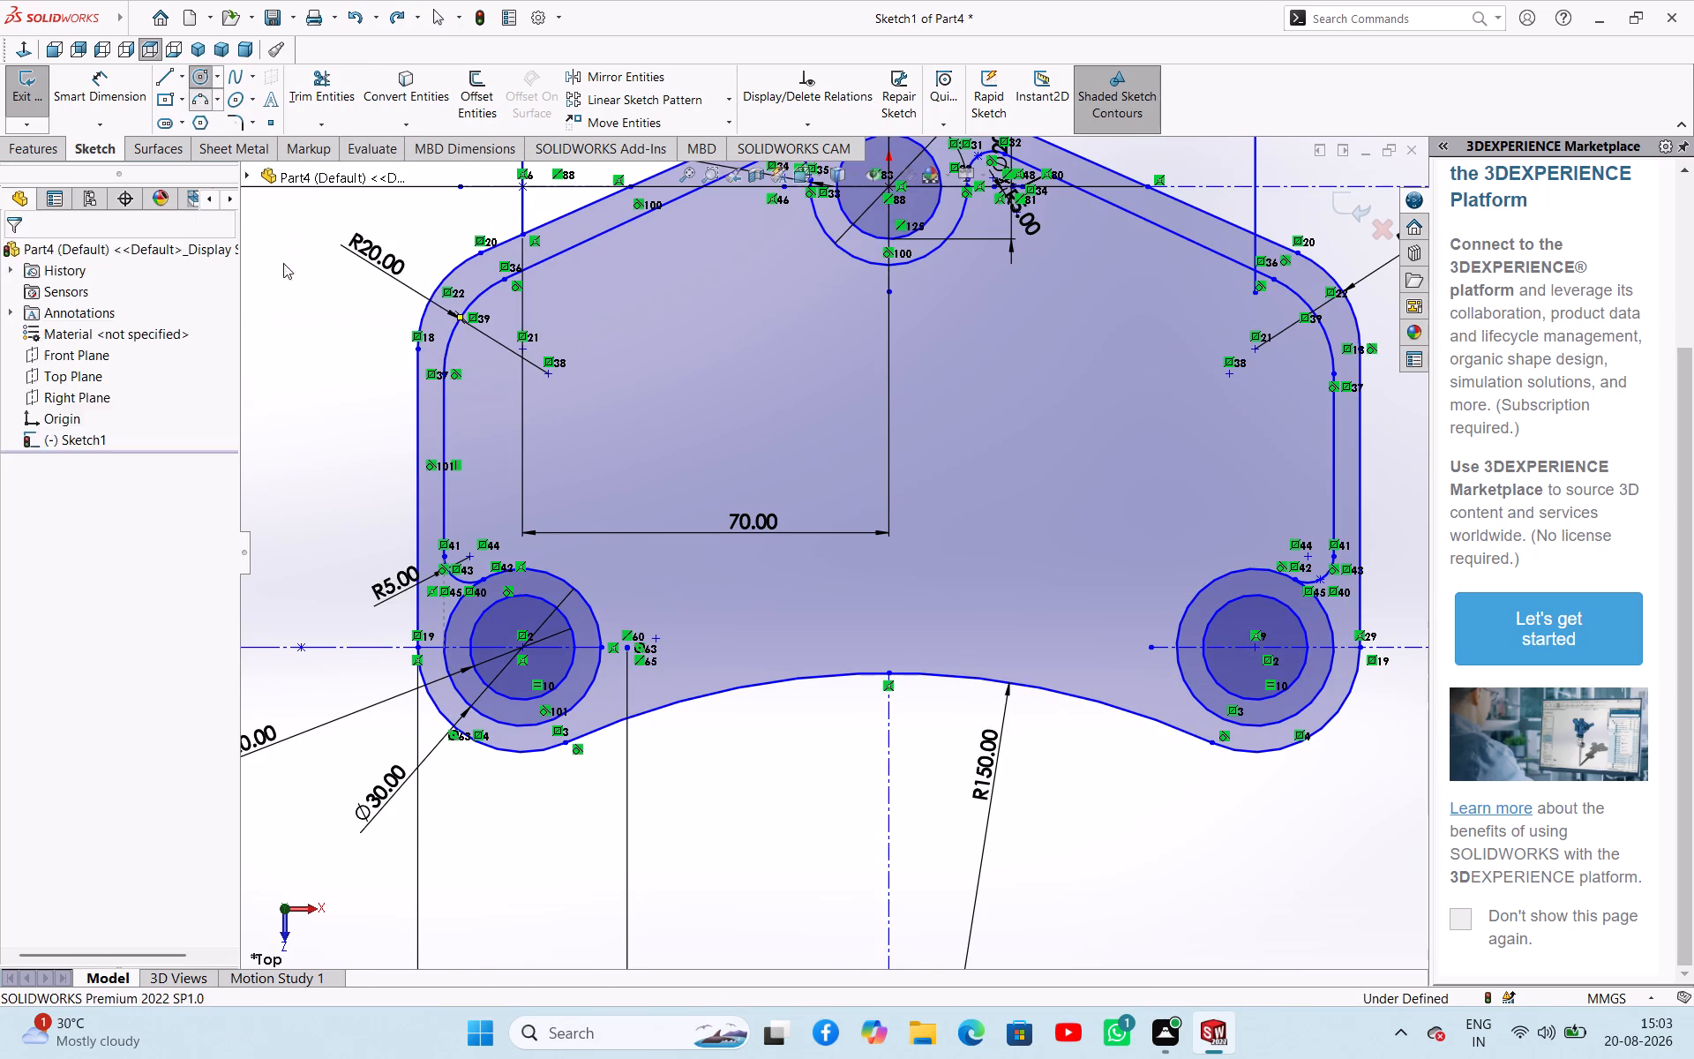
pyautogui.click(591, 695)
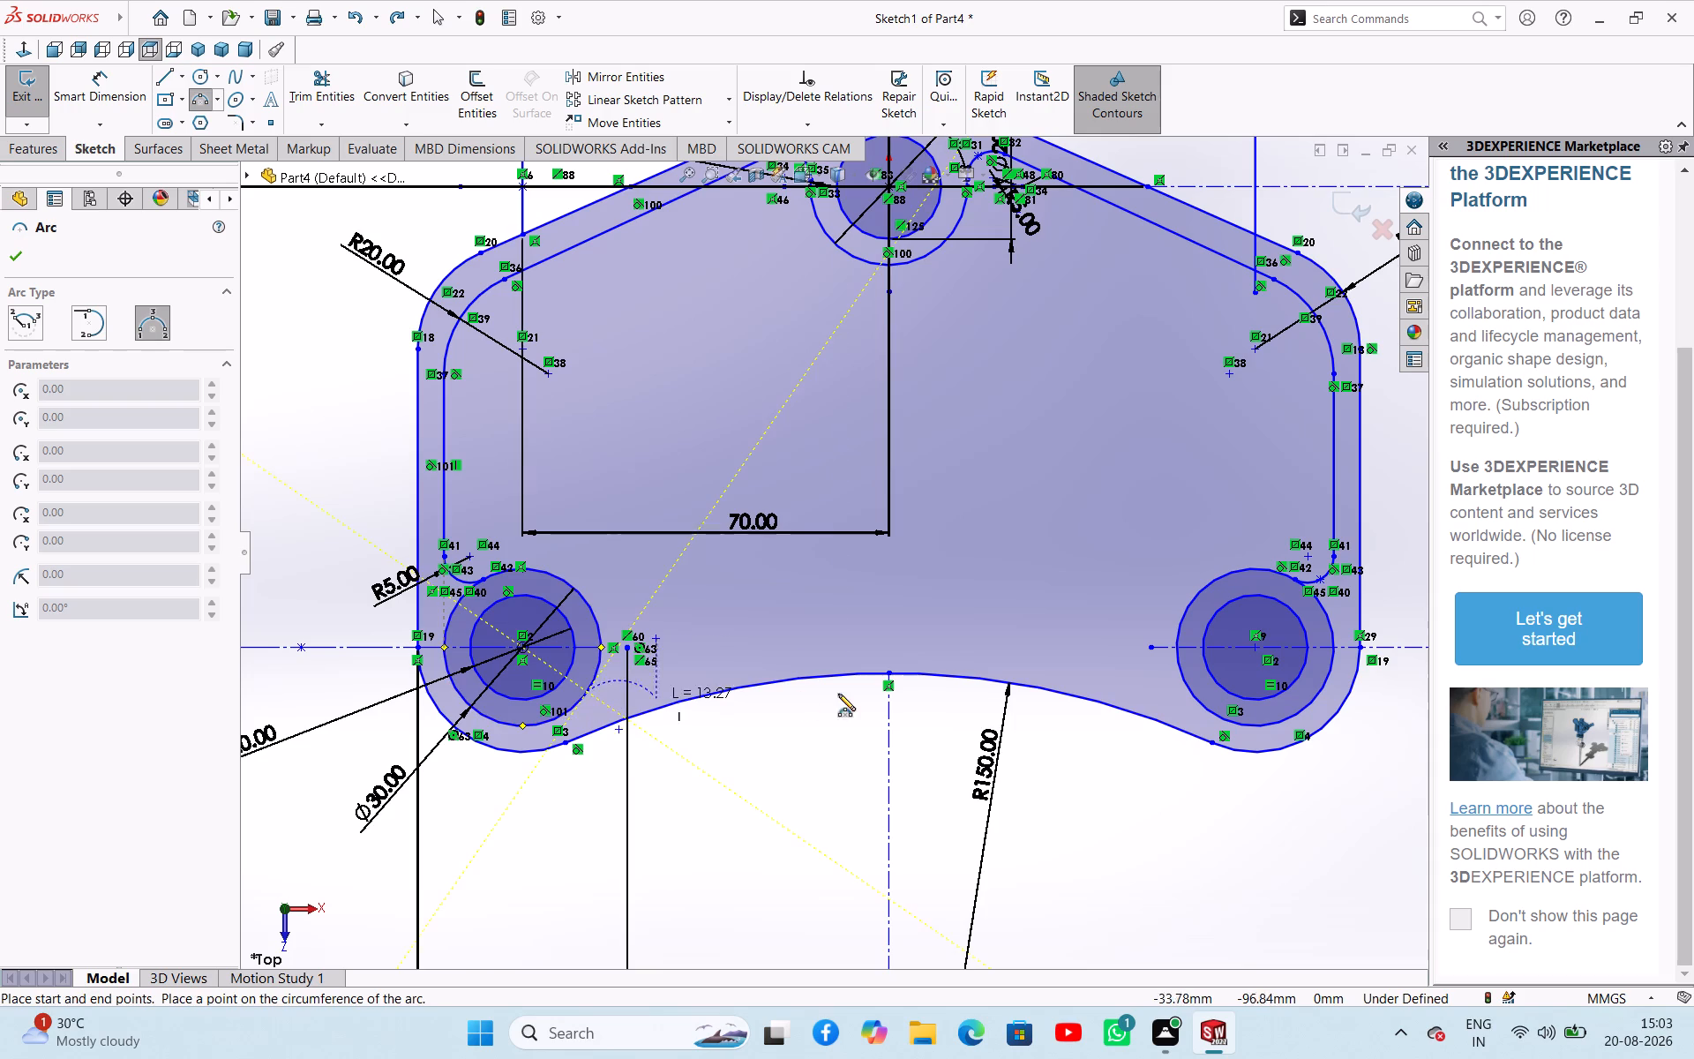
pyautogui.moveTo(1194, 698); pyautogui.dragTo(1184, 695)
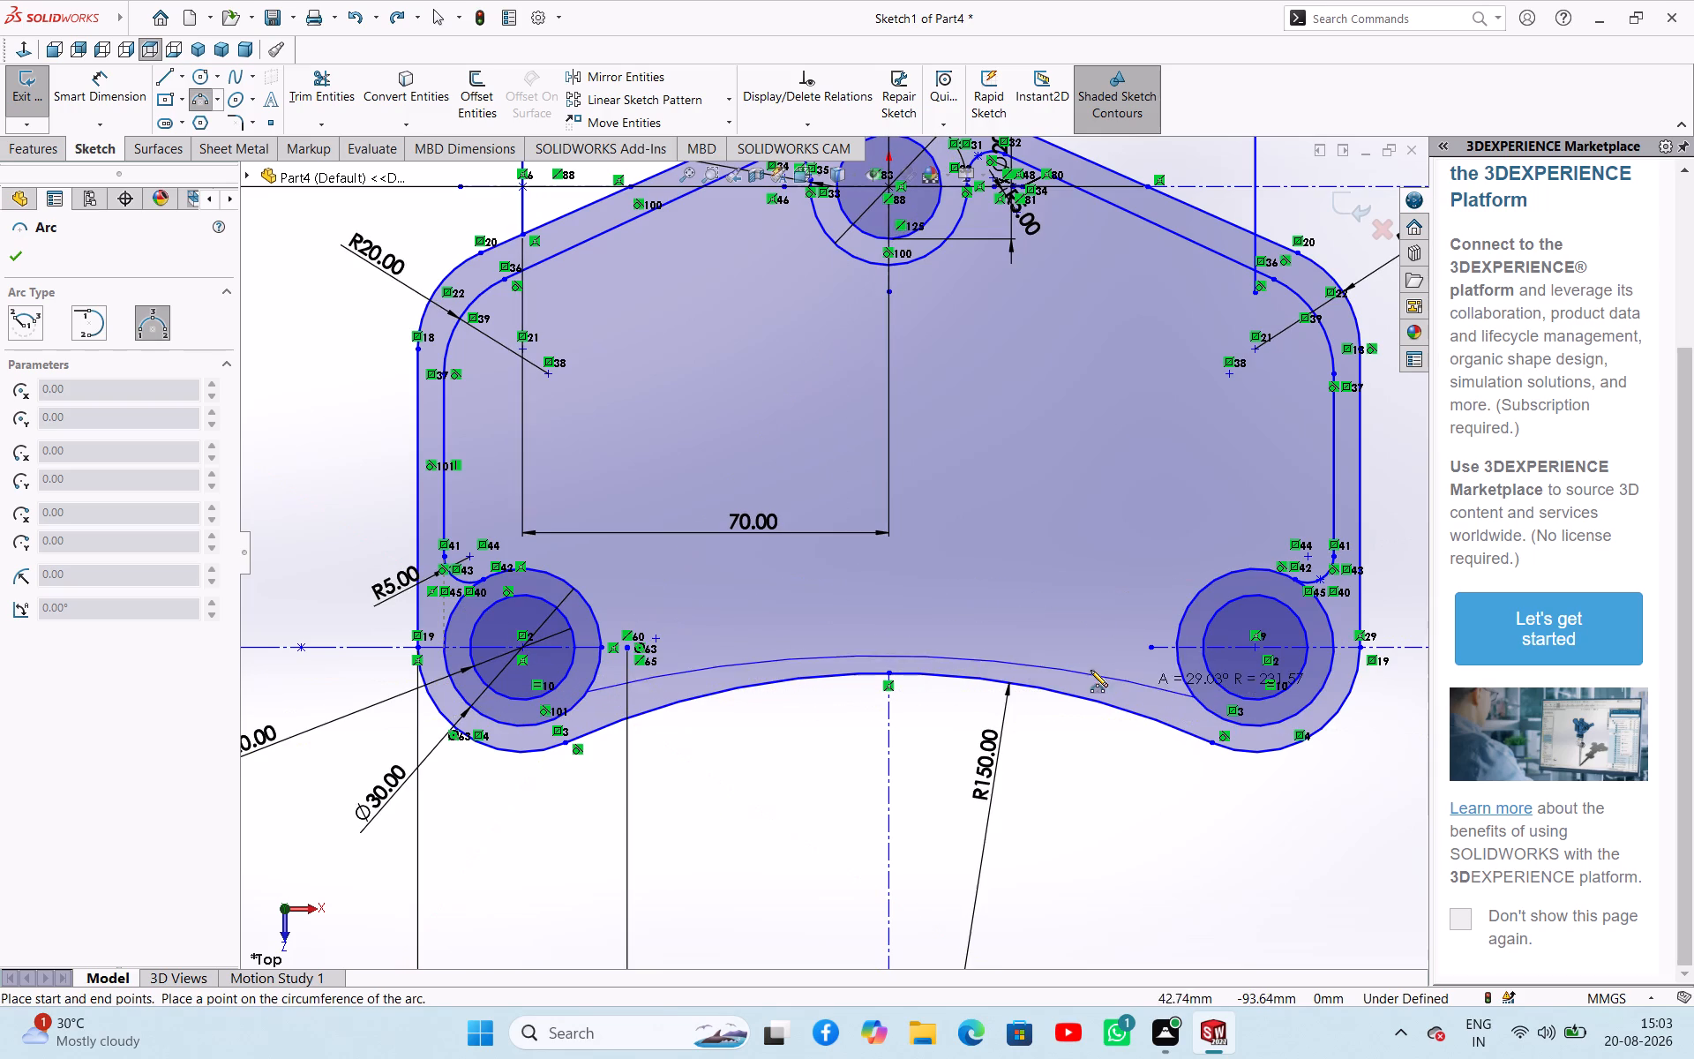
pyautogui.click(950, 635)
pyautogui.rightClick(1096, 790)
pyautogui.click(1125, 807)
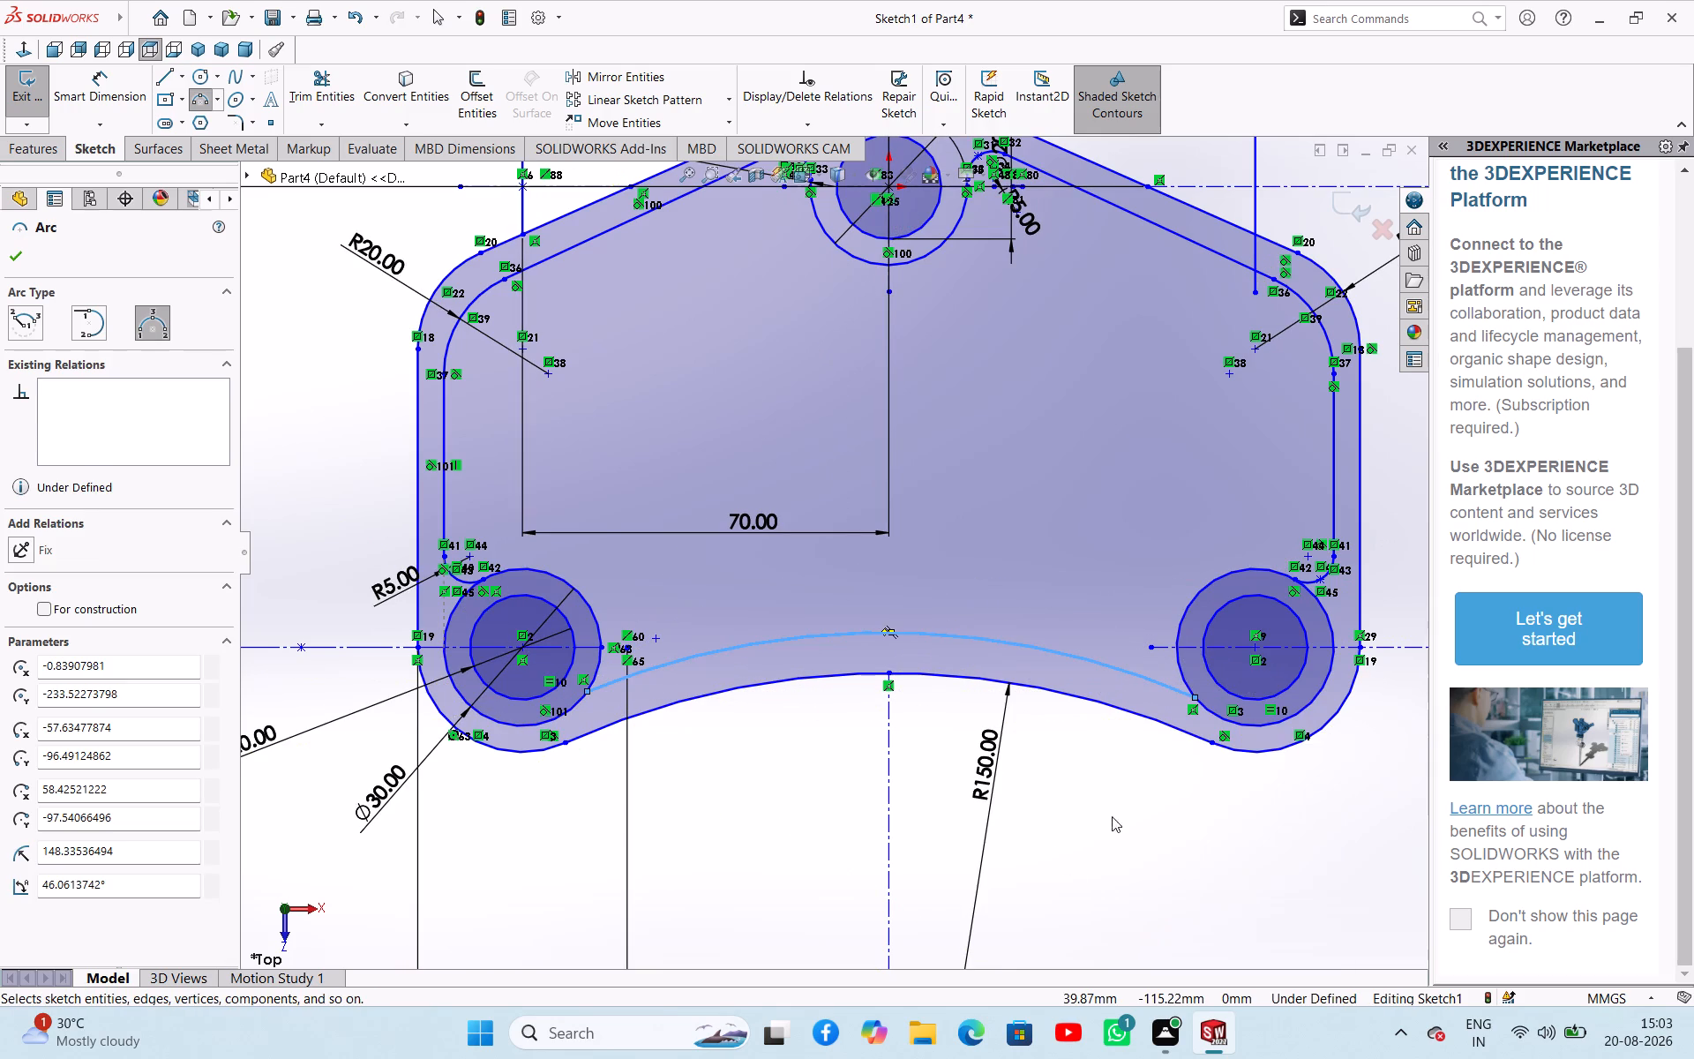
# Dimension the new inner bottom arc with a radius of 150 mm.
pyautogui.moveTo(1058, 849); pyautogui.dragTo(1079, 766, button='right')
pyautogui.click(1046, 652)
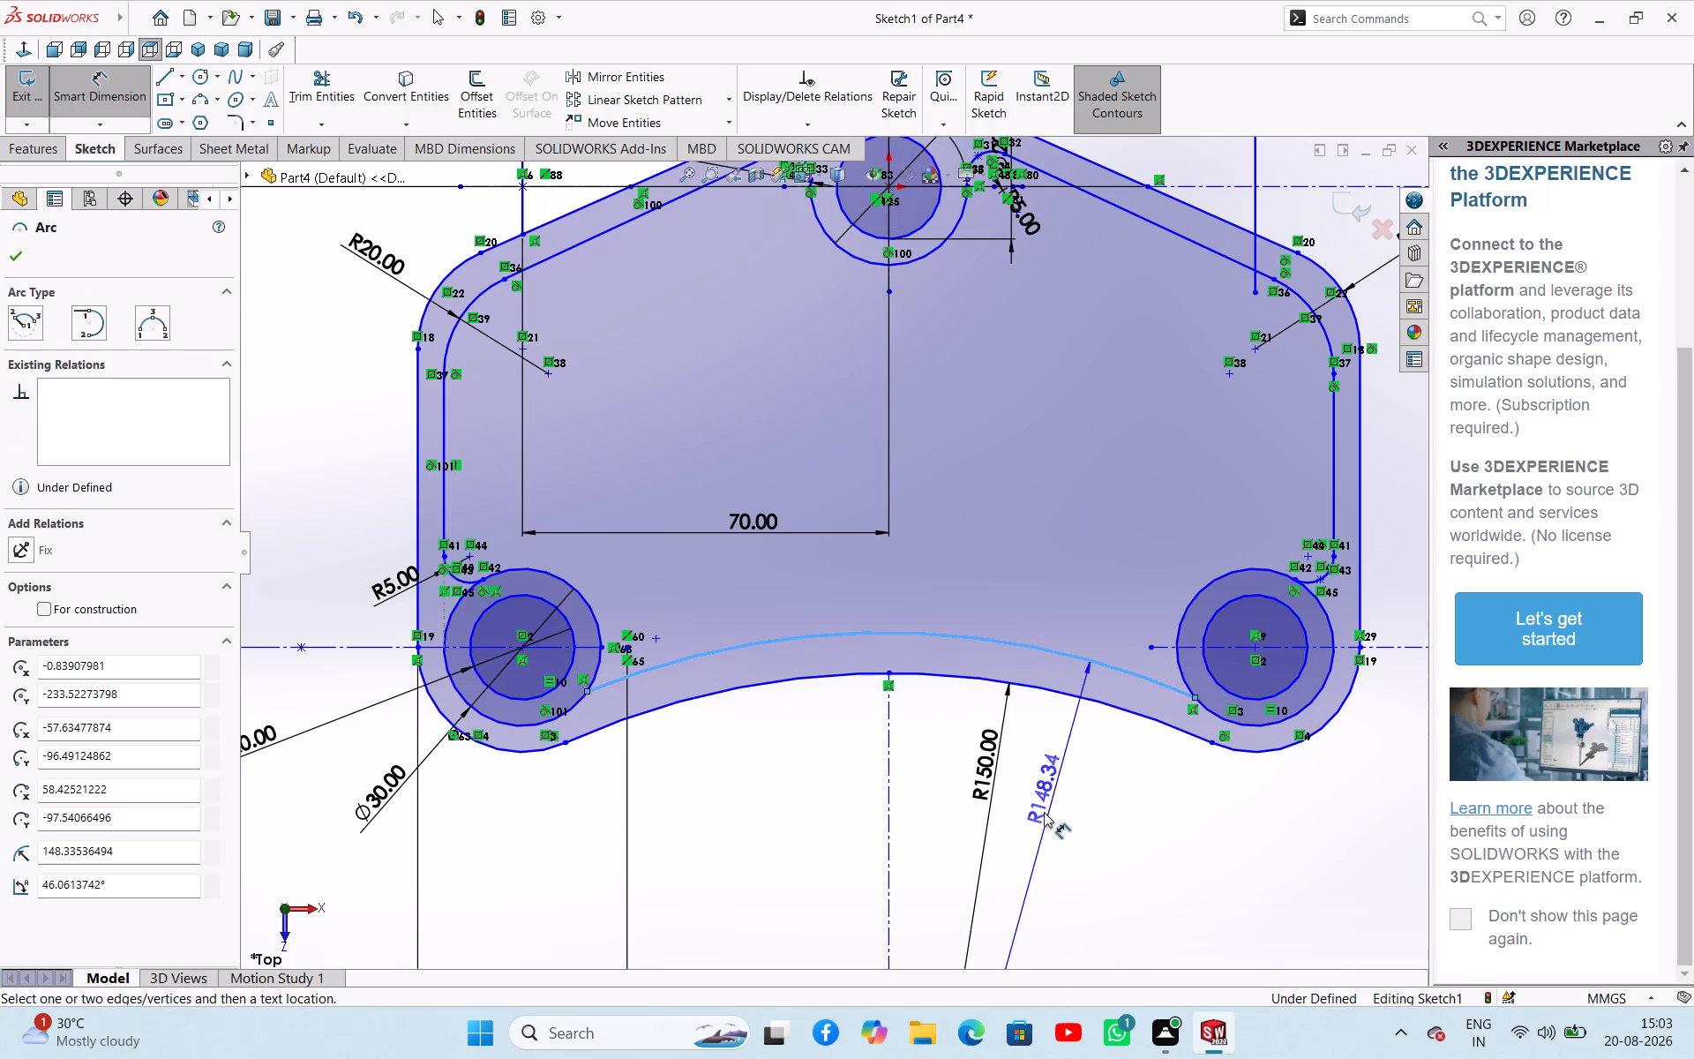
pyautogui.click(1042, 825)
pyautogui.write('150')
pyautogui.press('Return')
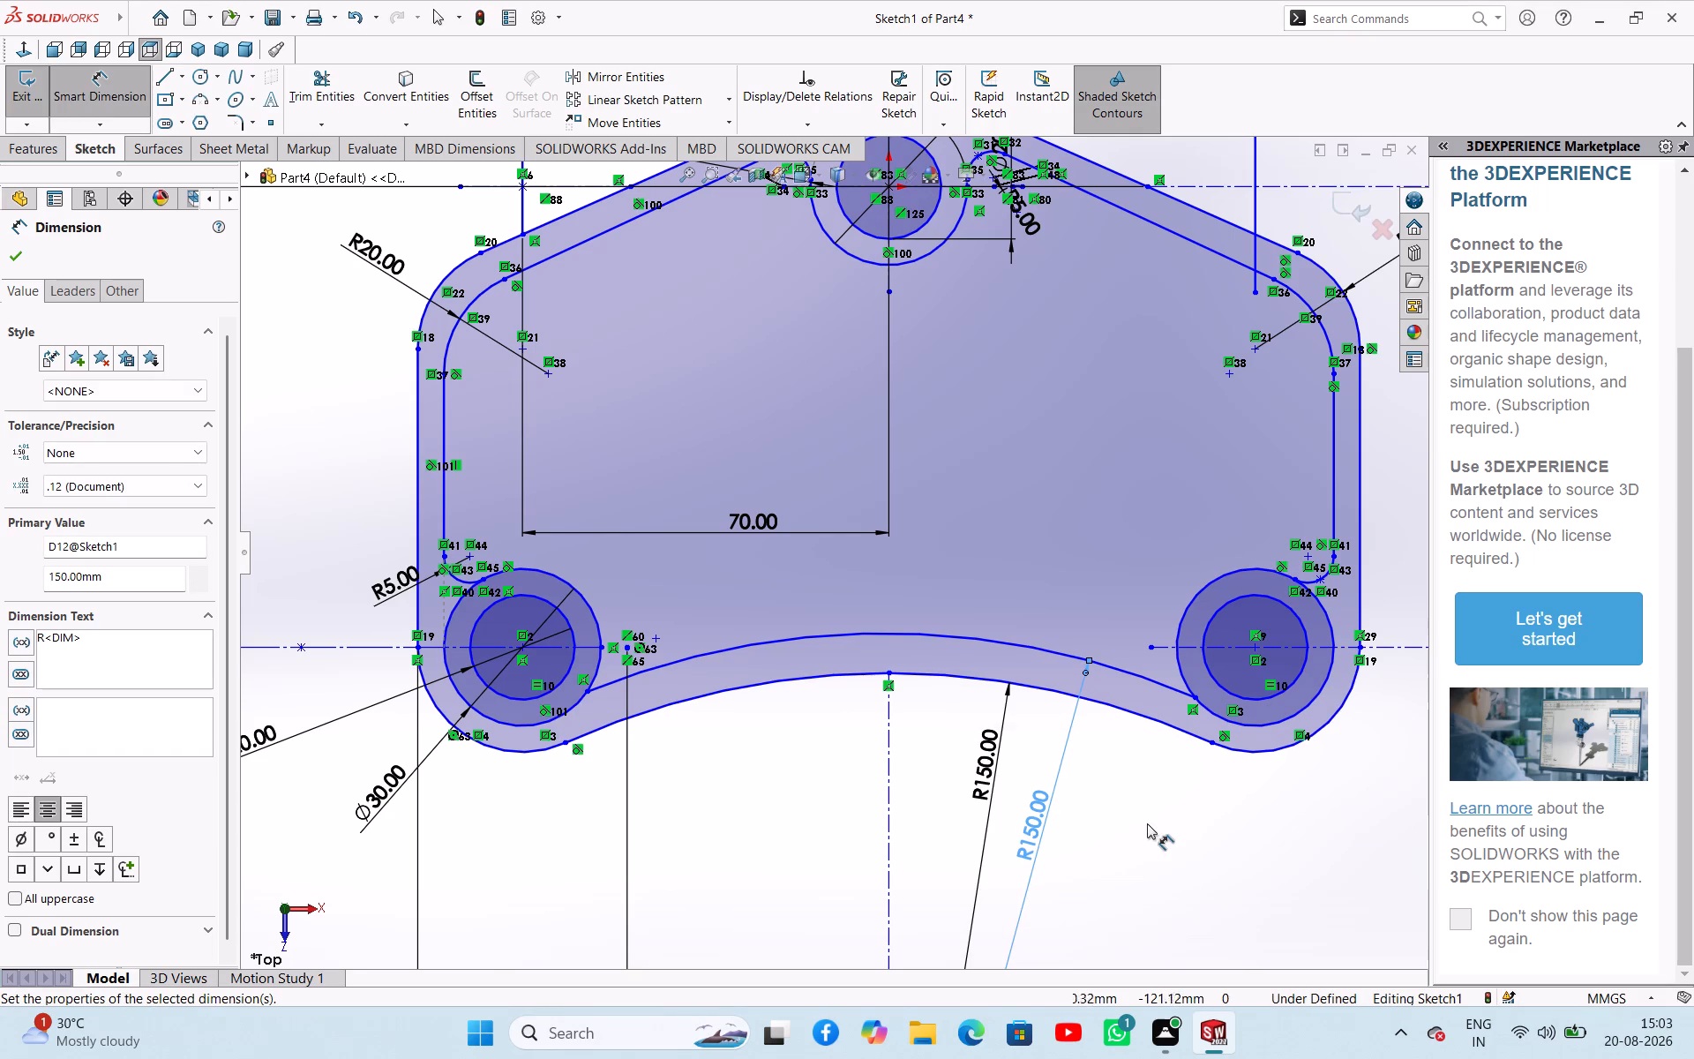
pyautogui.rightClick(1143, 823)
pyautogui.click(1170, 880)
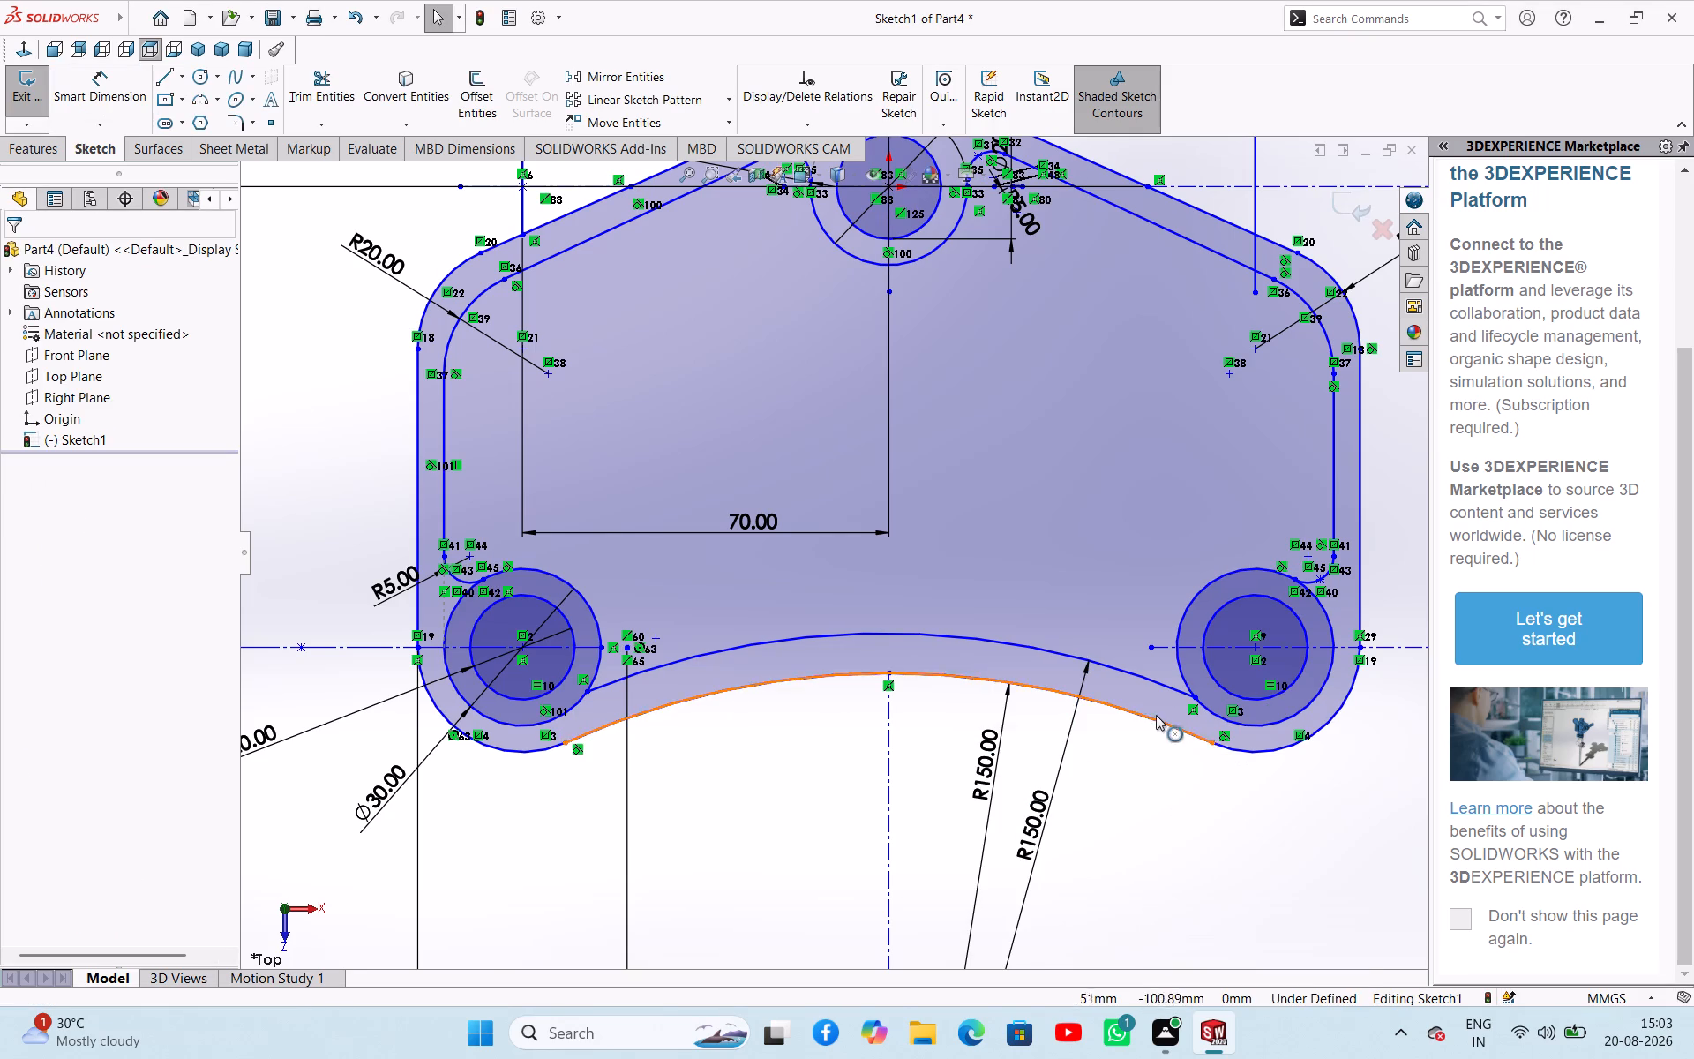
# Make the inner bottom arc tangent to the right lower boss's 30 mm circle.
pyautogui.click(1180, 673)
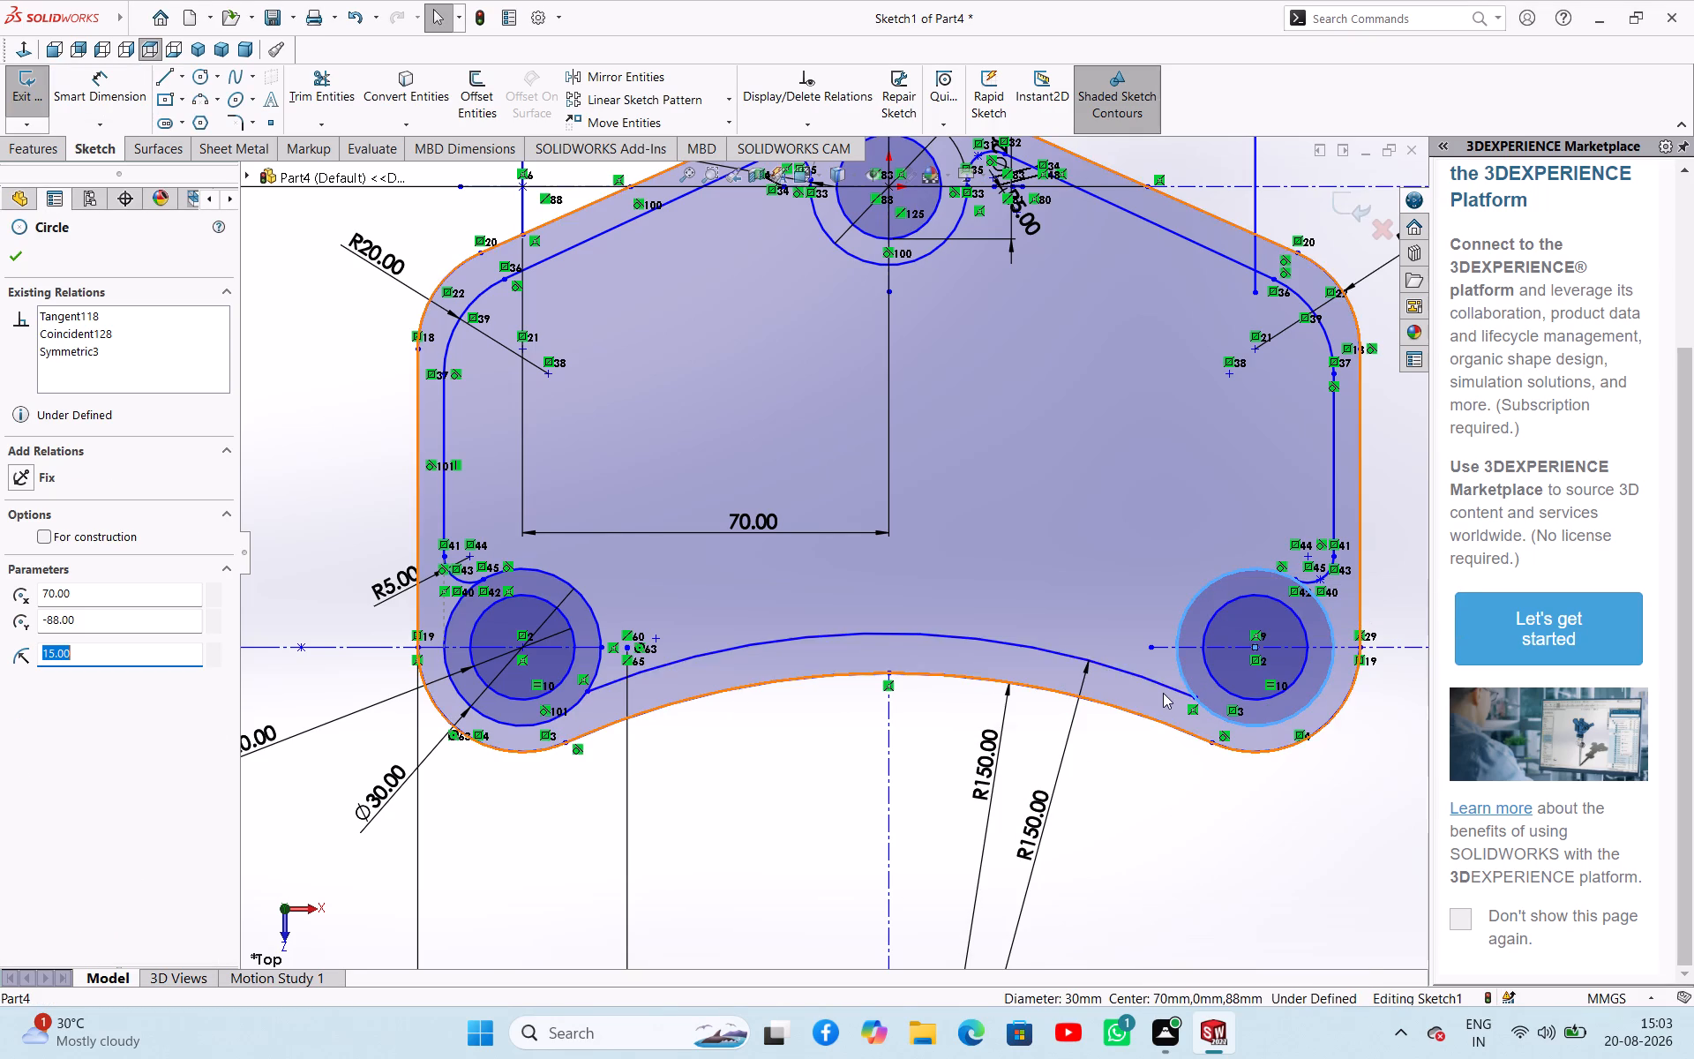
pyautogui.keyDown('ctrl'); pyautogui.click(1160, 686); pyautogui.keyUp('ctrl')
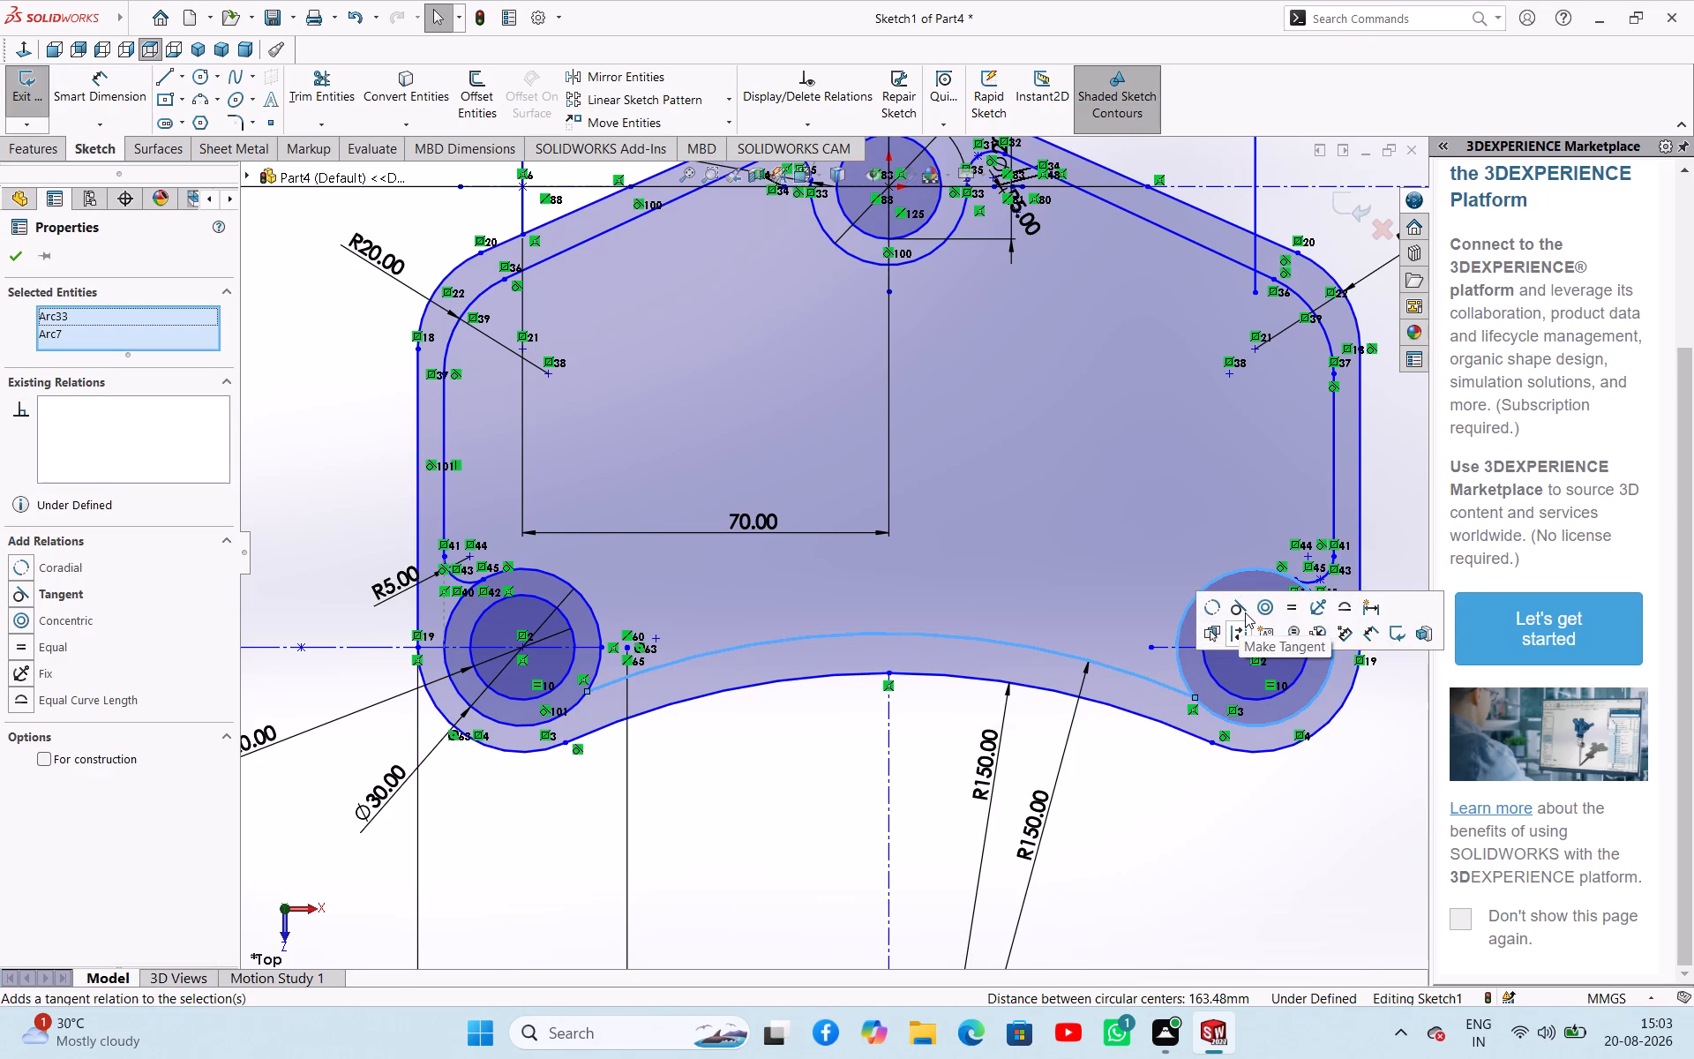
pyautogui.click(1245, 612)
pyautogui.click(1190, 823)
# Make the inner bottom arc tangent to the left lower boss's 30 mm circle.
pyautogui.keyDown('ctrl'); pyautogui.click(598, 621); pyautogui.keyUp('ctrl')
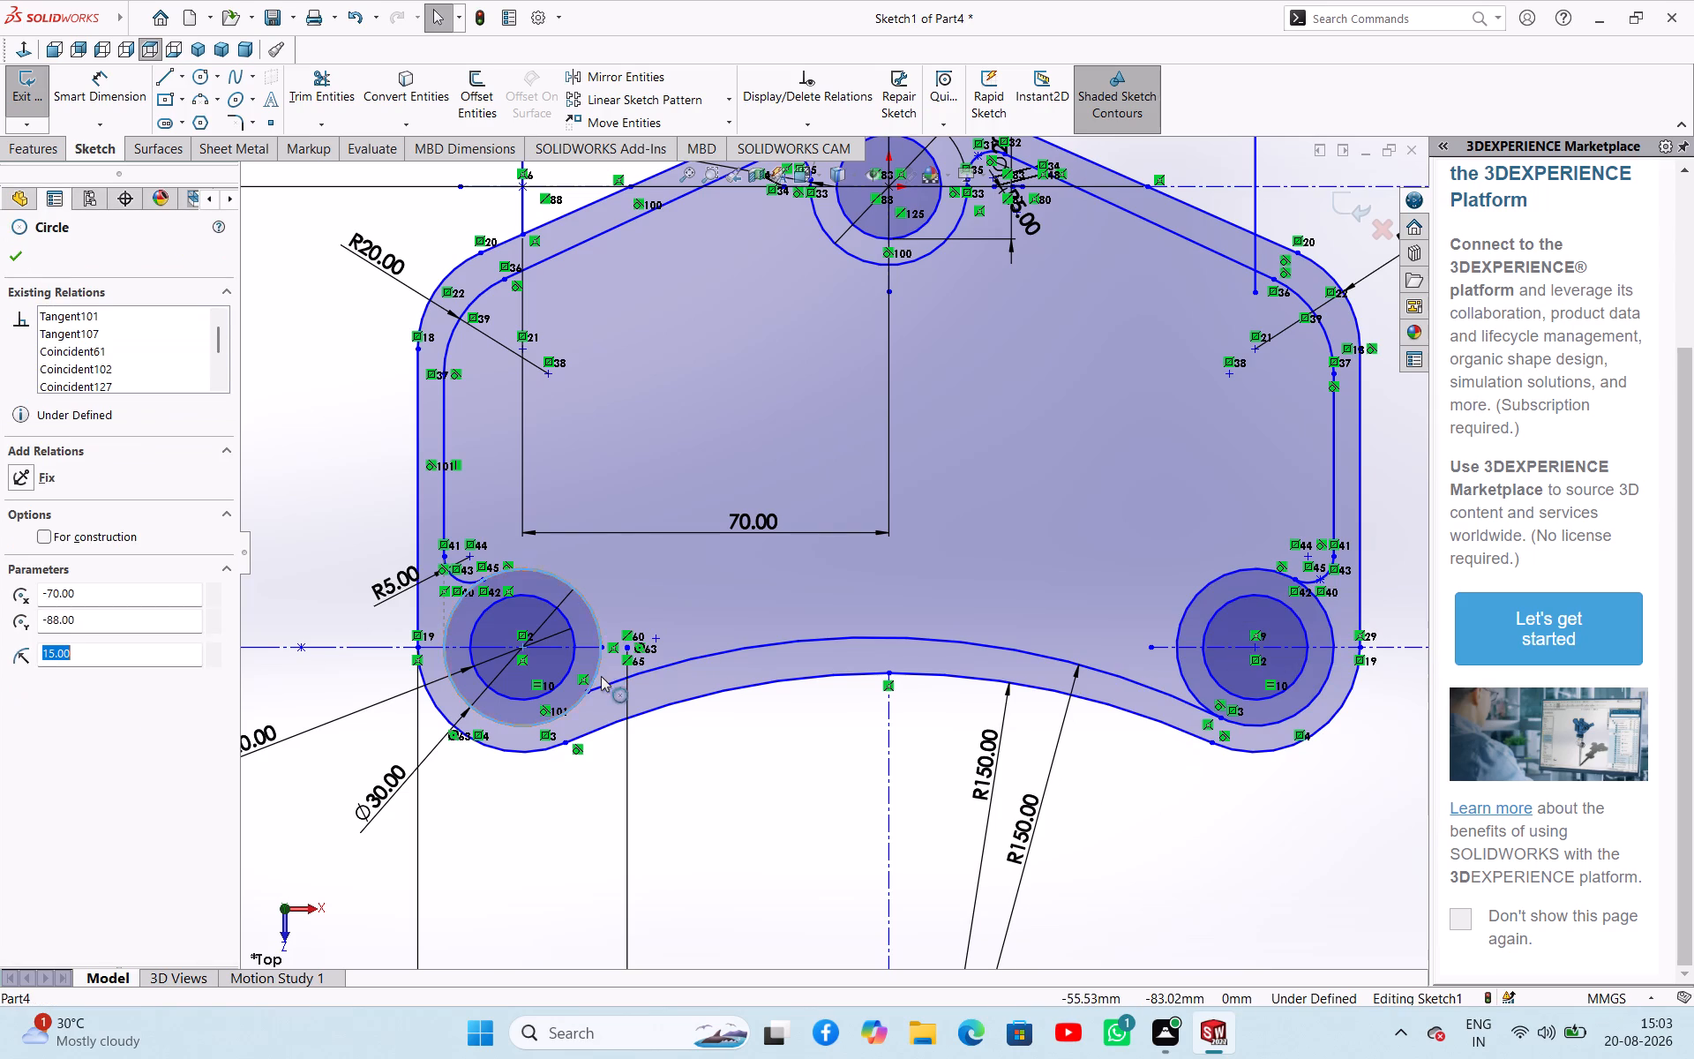
pyautogui.keyDown('ctrl'); pyautogui.click(601, 686); pyautogui.keyUp('ctrl')
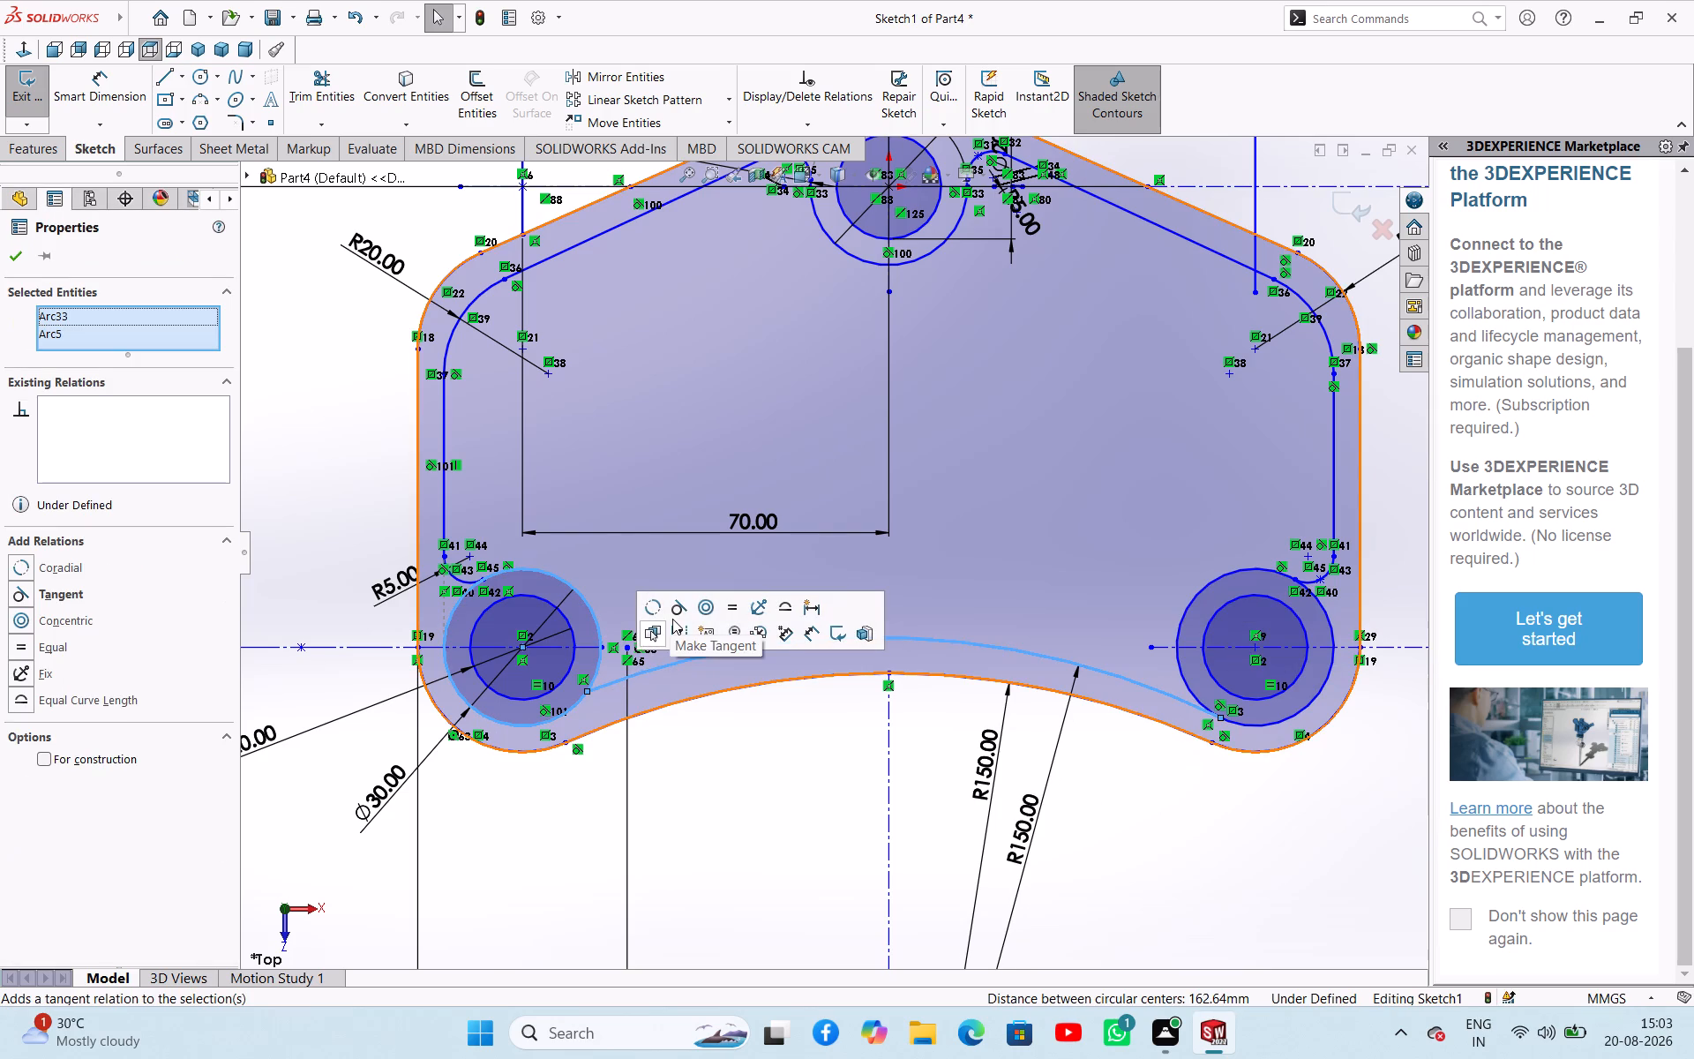
pyautogui.click(672, 619)
pyautogui.click(732, 789)
# Trim away the outer lower part of the left lower boss's 30 mm circle between its R5 arc and the inner bottom arc.
pyautogui.scroll(1, 550, 660)
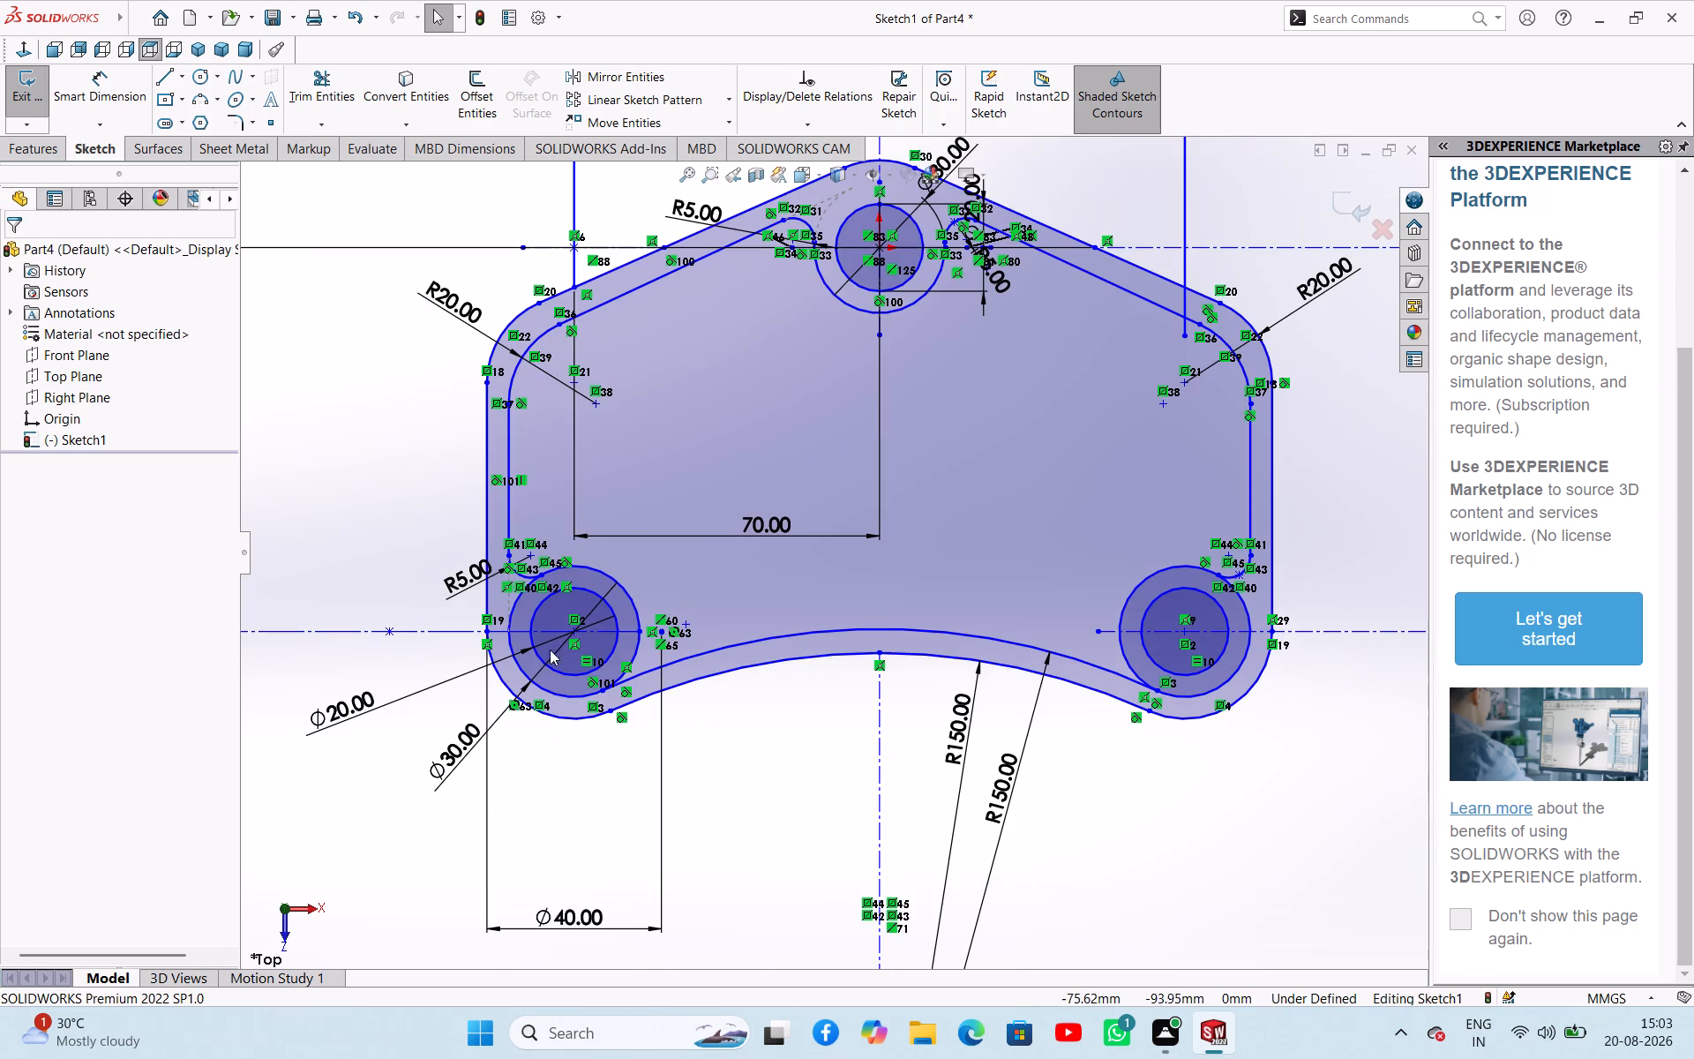
pyautogui.click(317, 72)
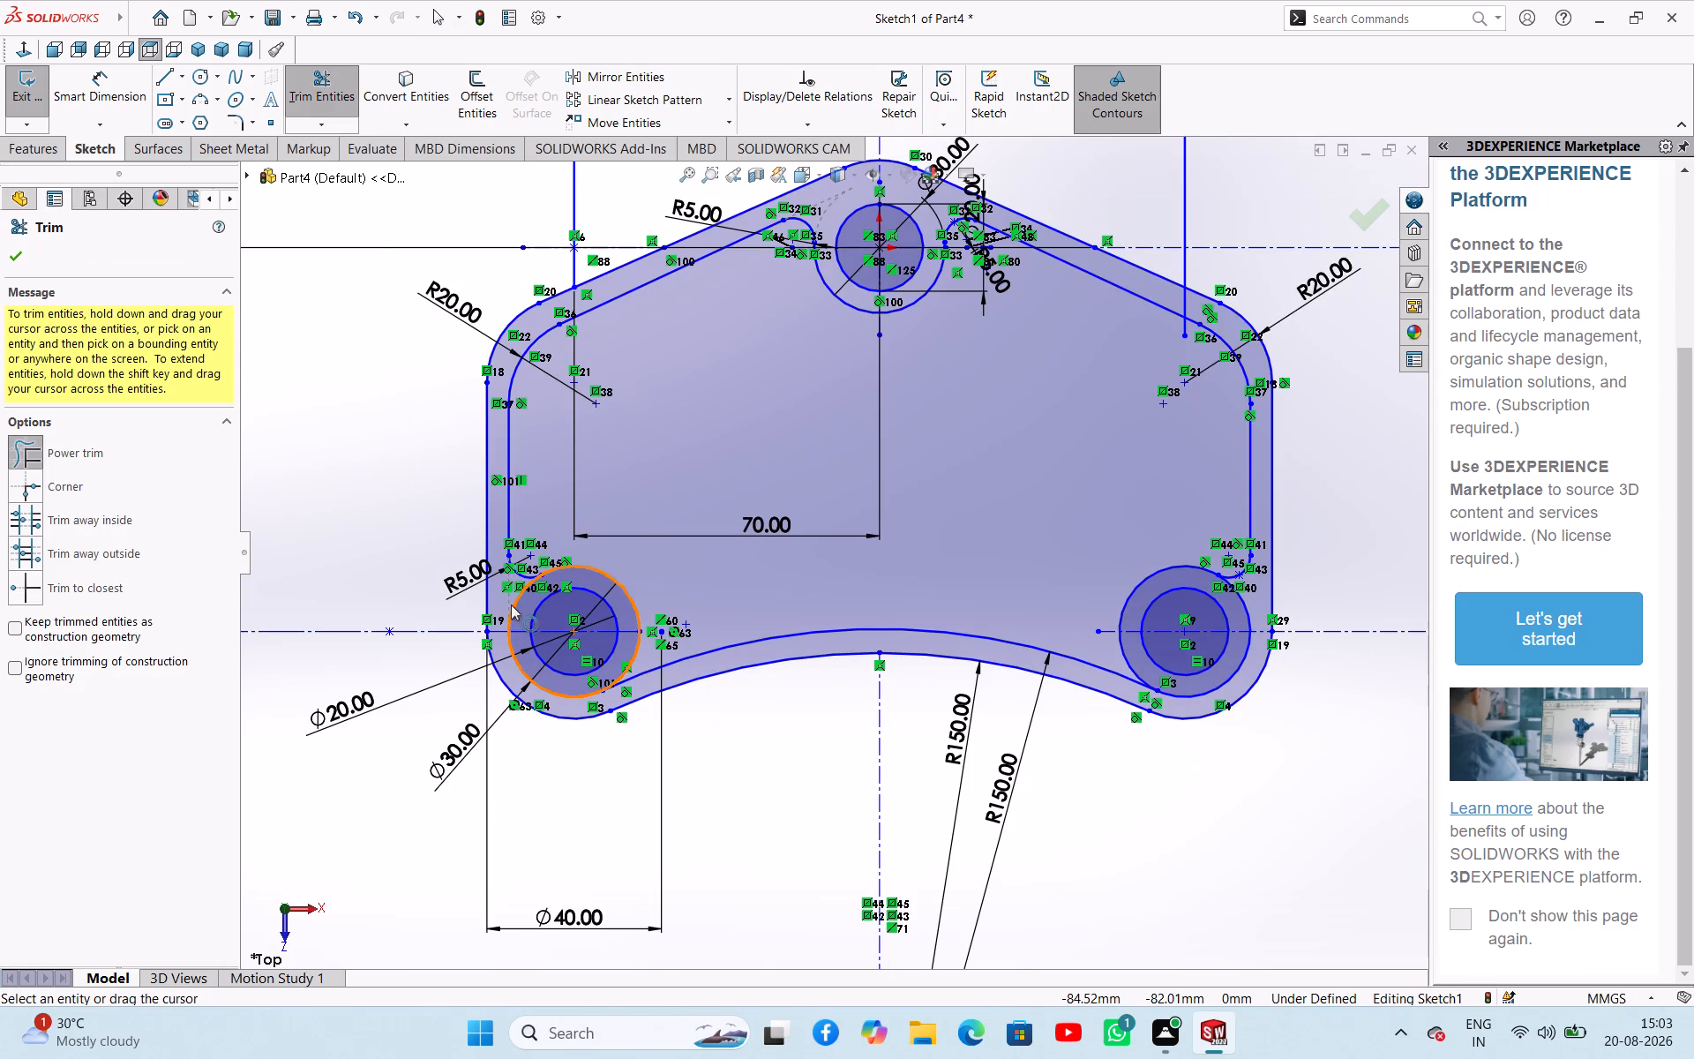
pyautogui.moveTo(503, 594); pyautogui.dragTo(512, 622)
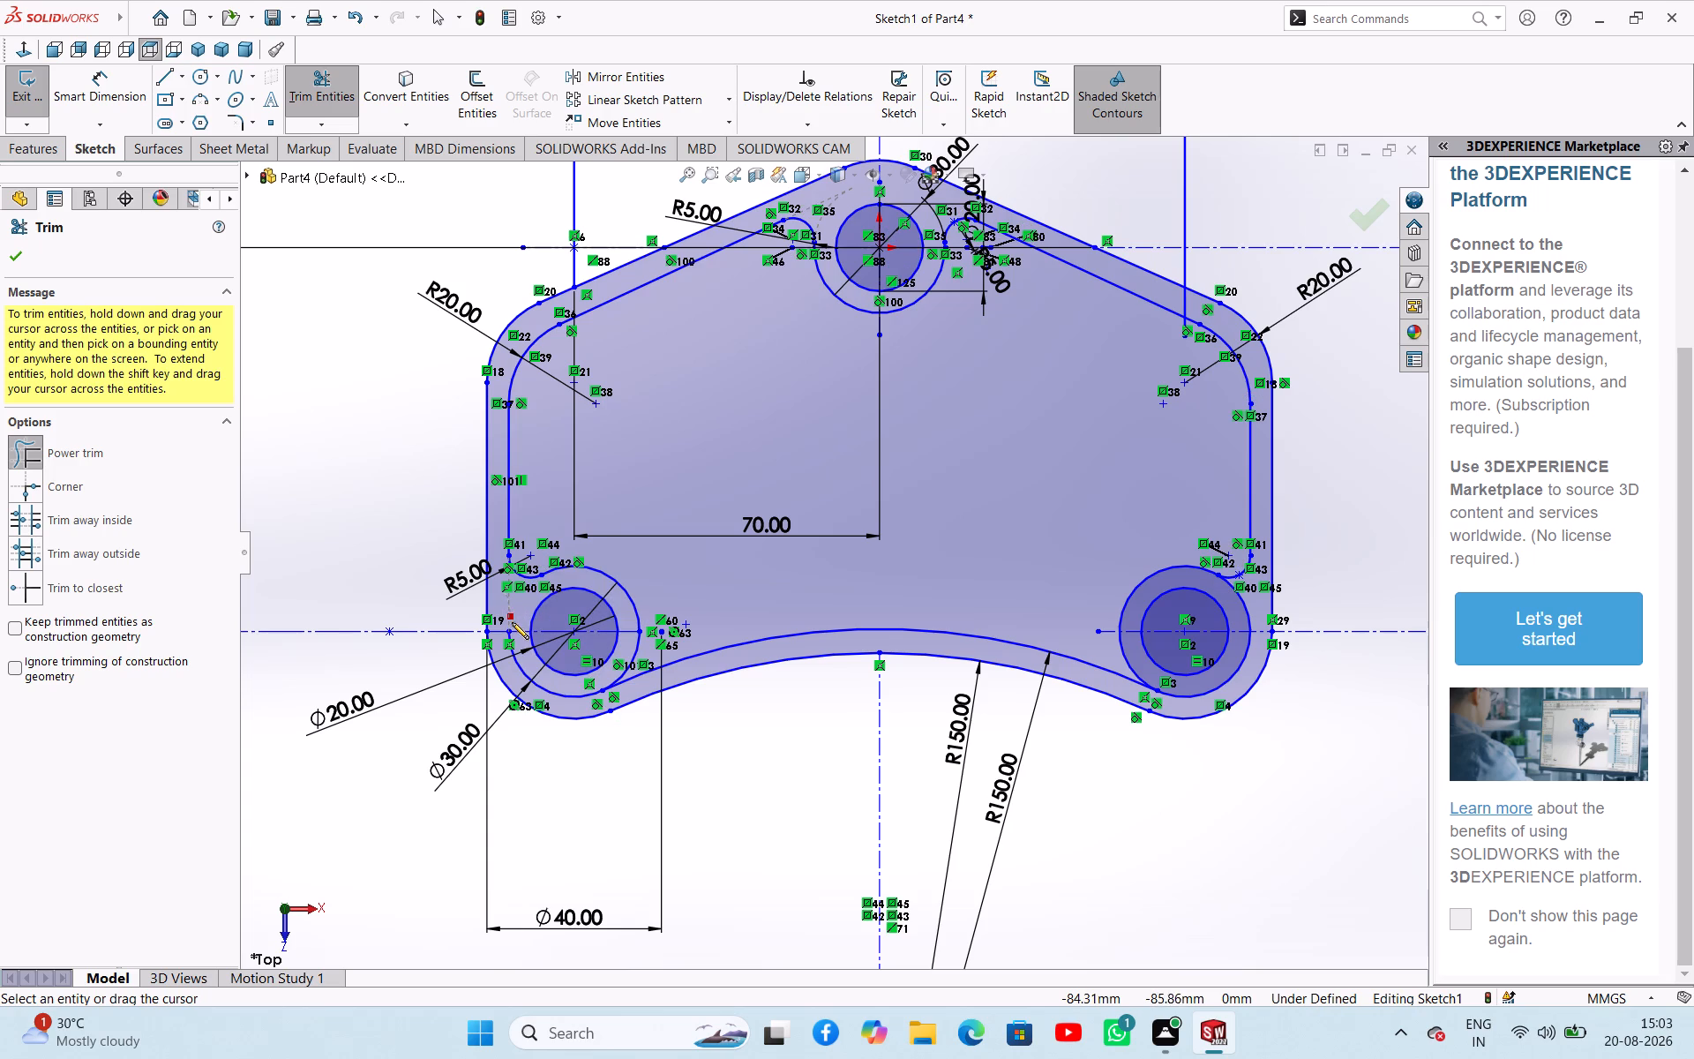
pyautogui.moveTo(512, 622); pyautogui.dragTo(557, 695)
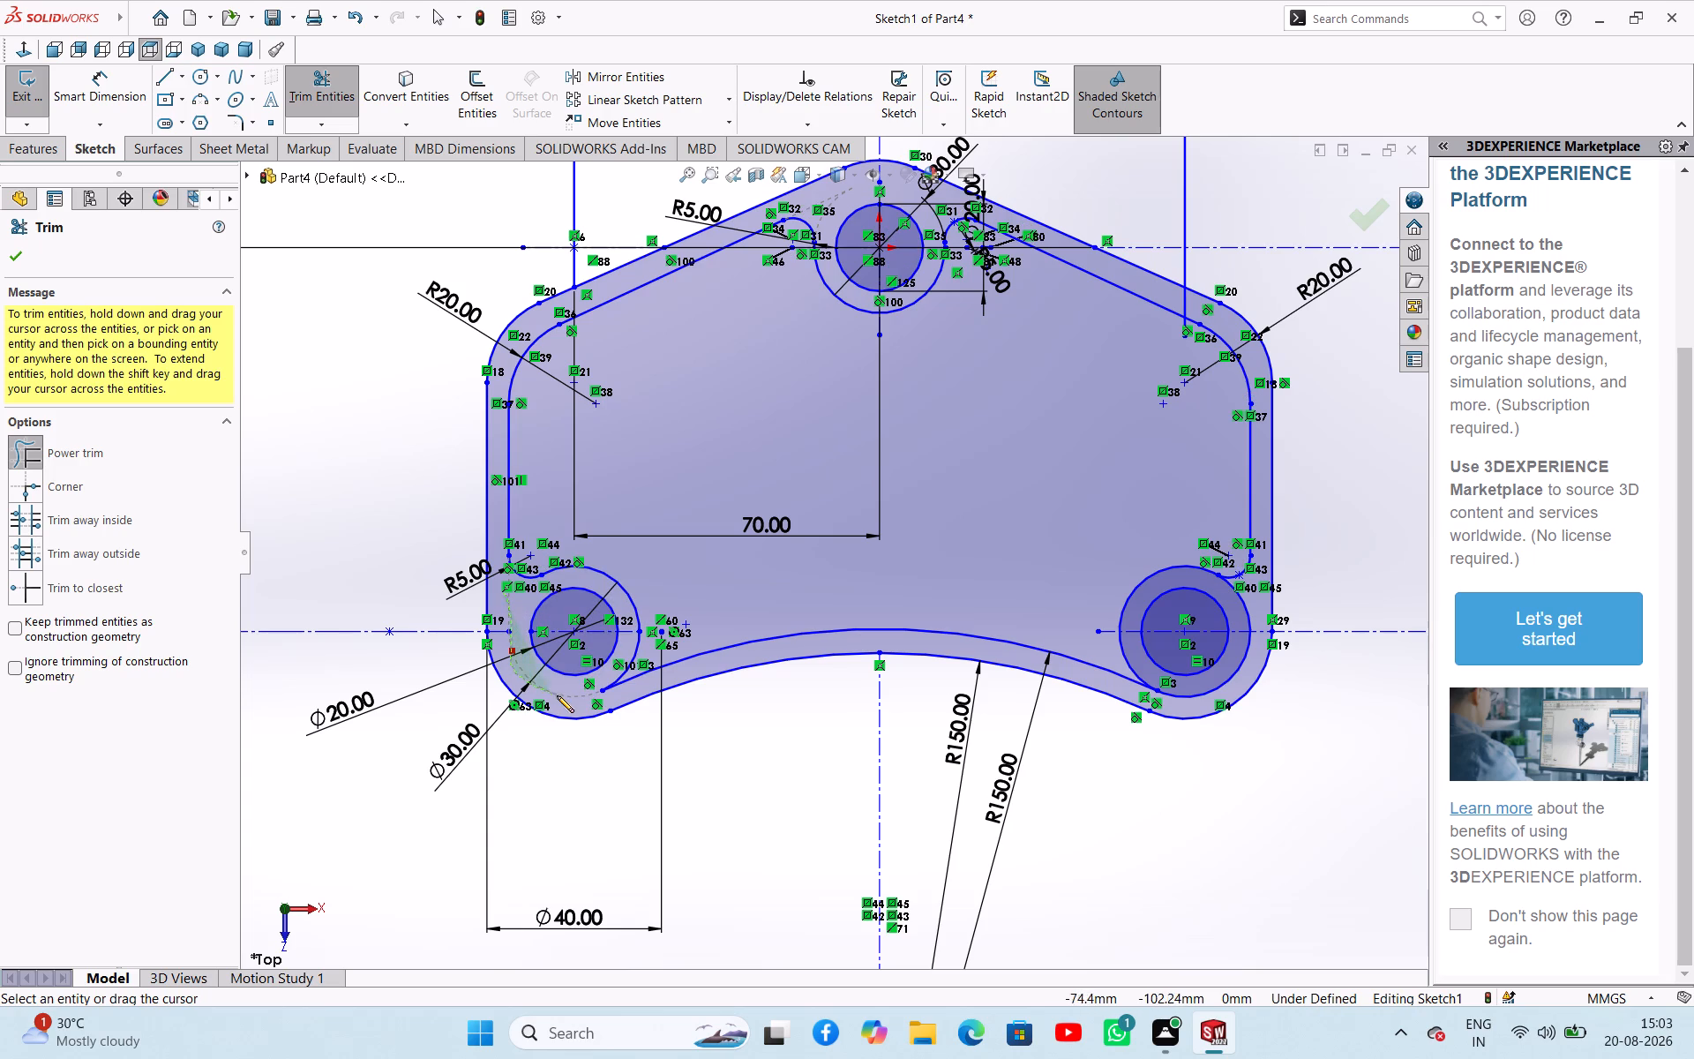
pyautogui.moveTo(557, 695); pyautogui.dragTo(574, 699)
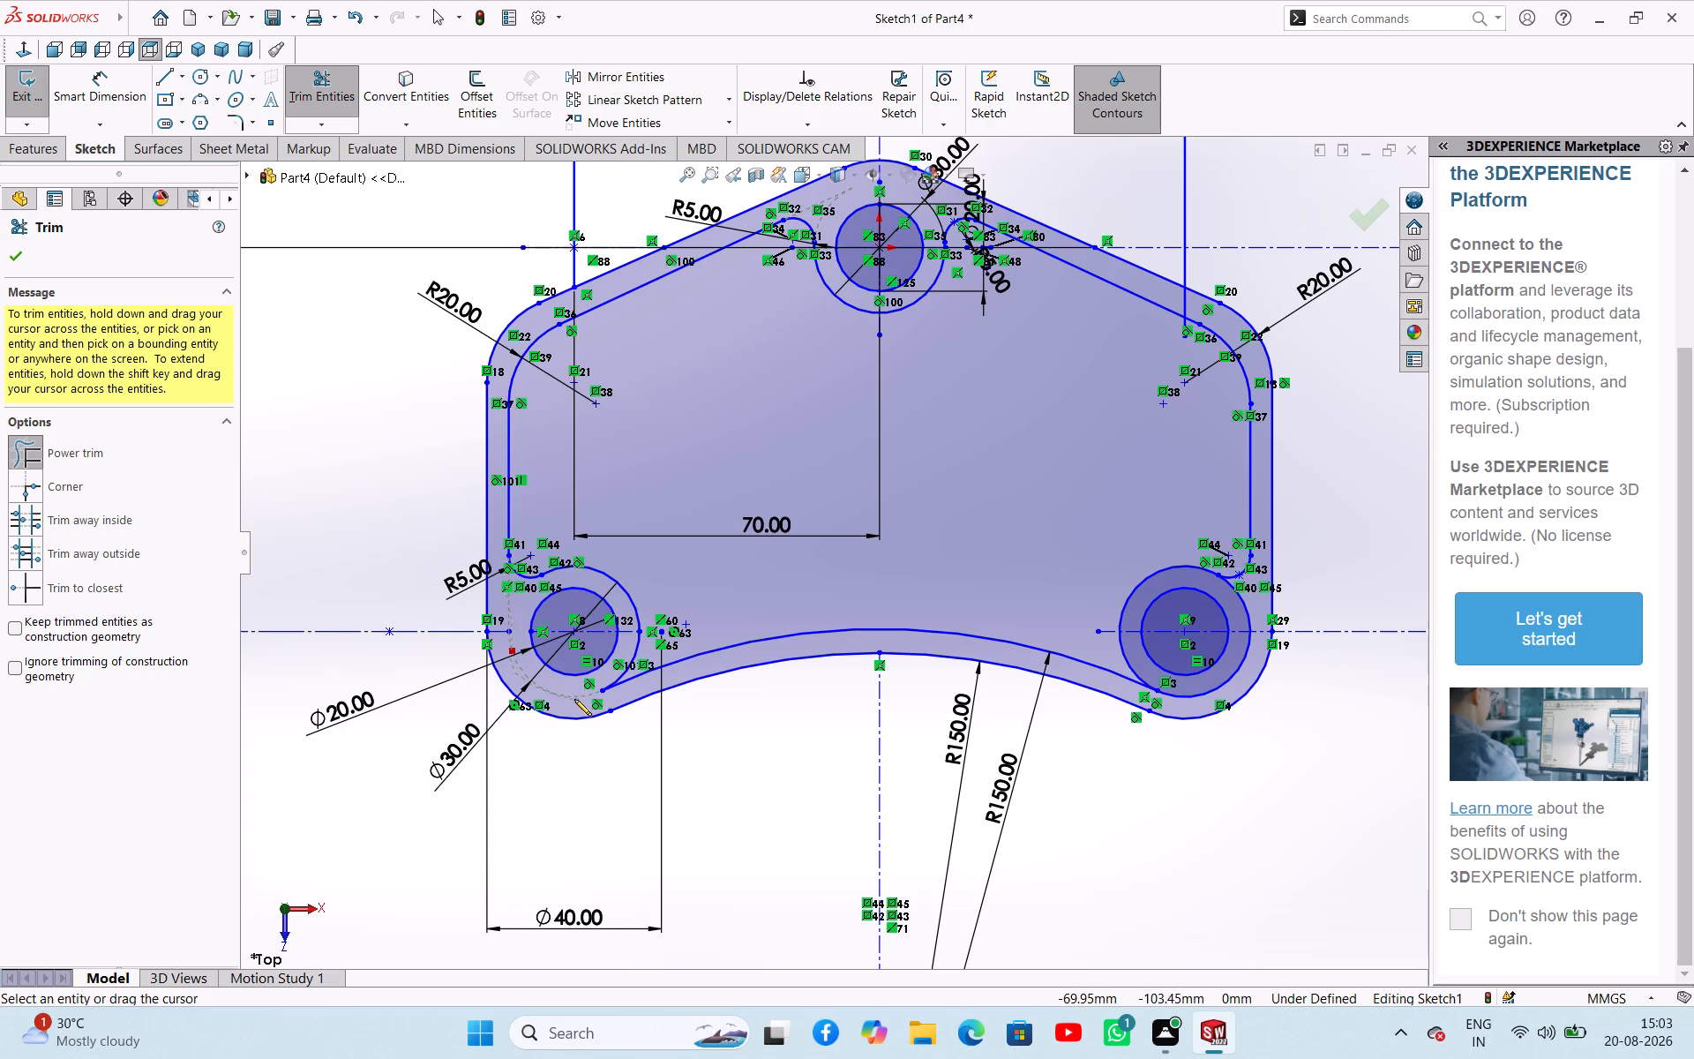
pyautogui.moveTo(574, 699); pyautogui.dragTo(577, 699)
pyautogui.moveTo(577, 699); pyautogui.dragTo(578, 699)
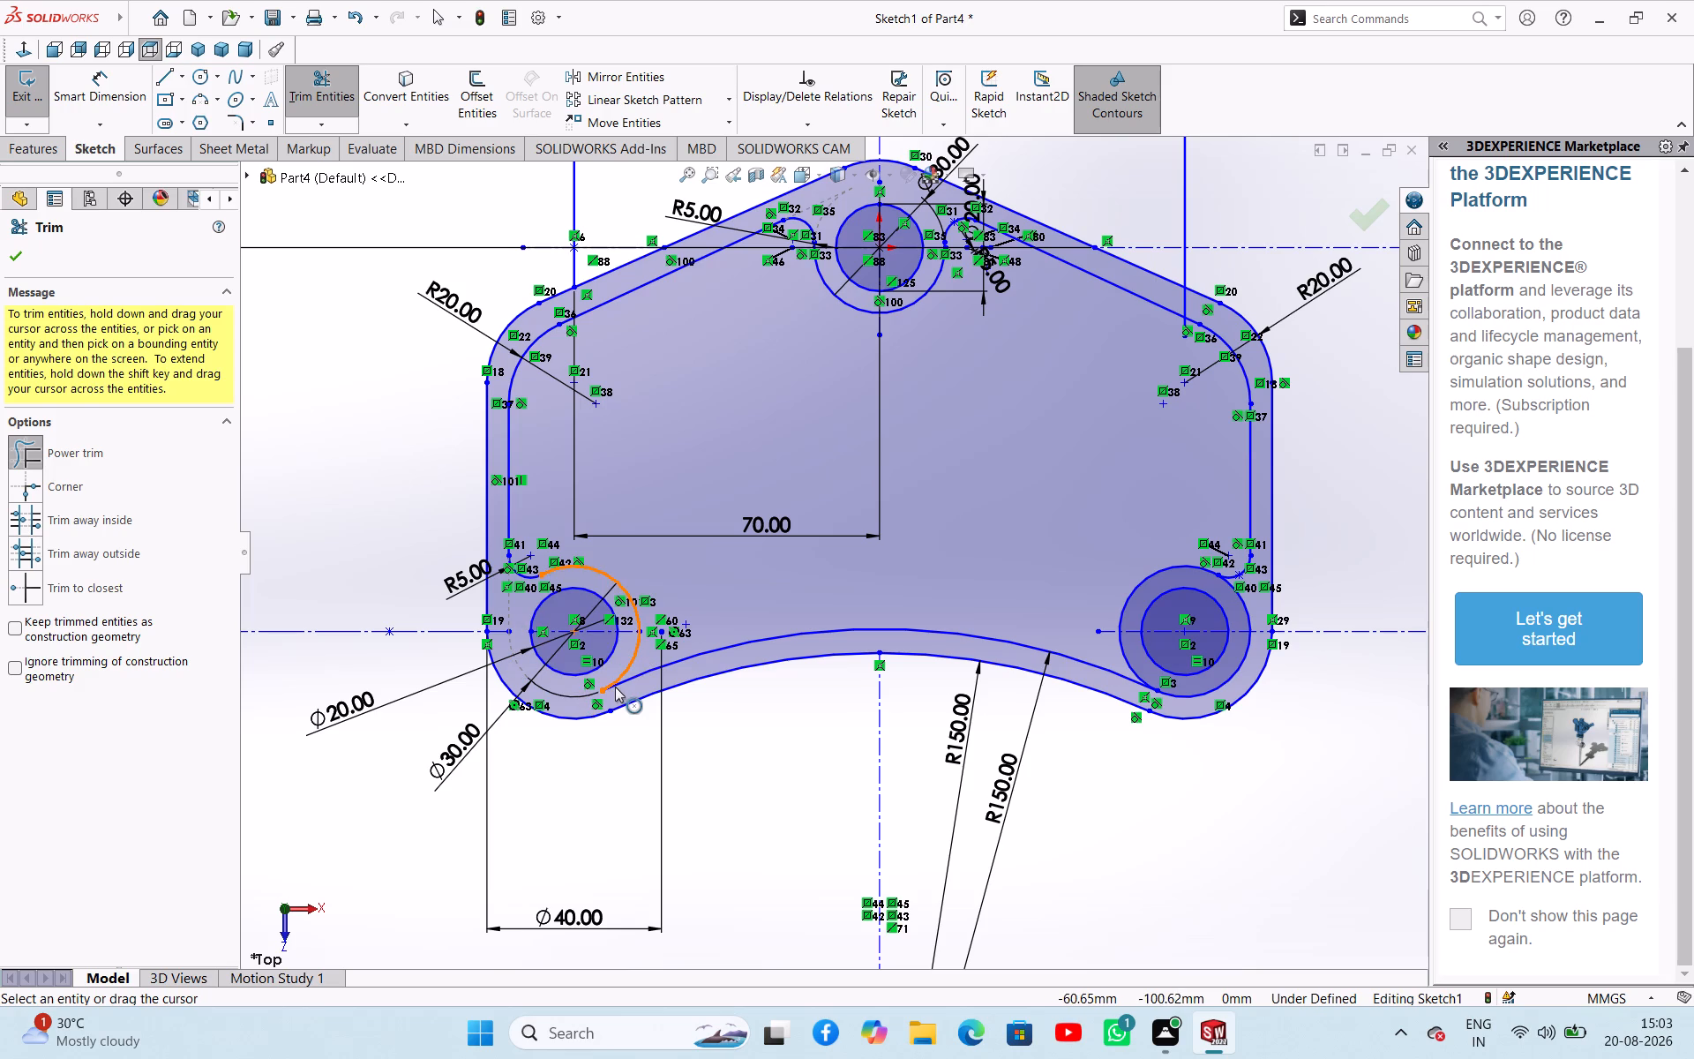
pyautogui.press('Escape')
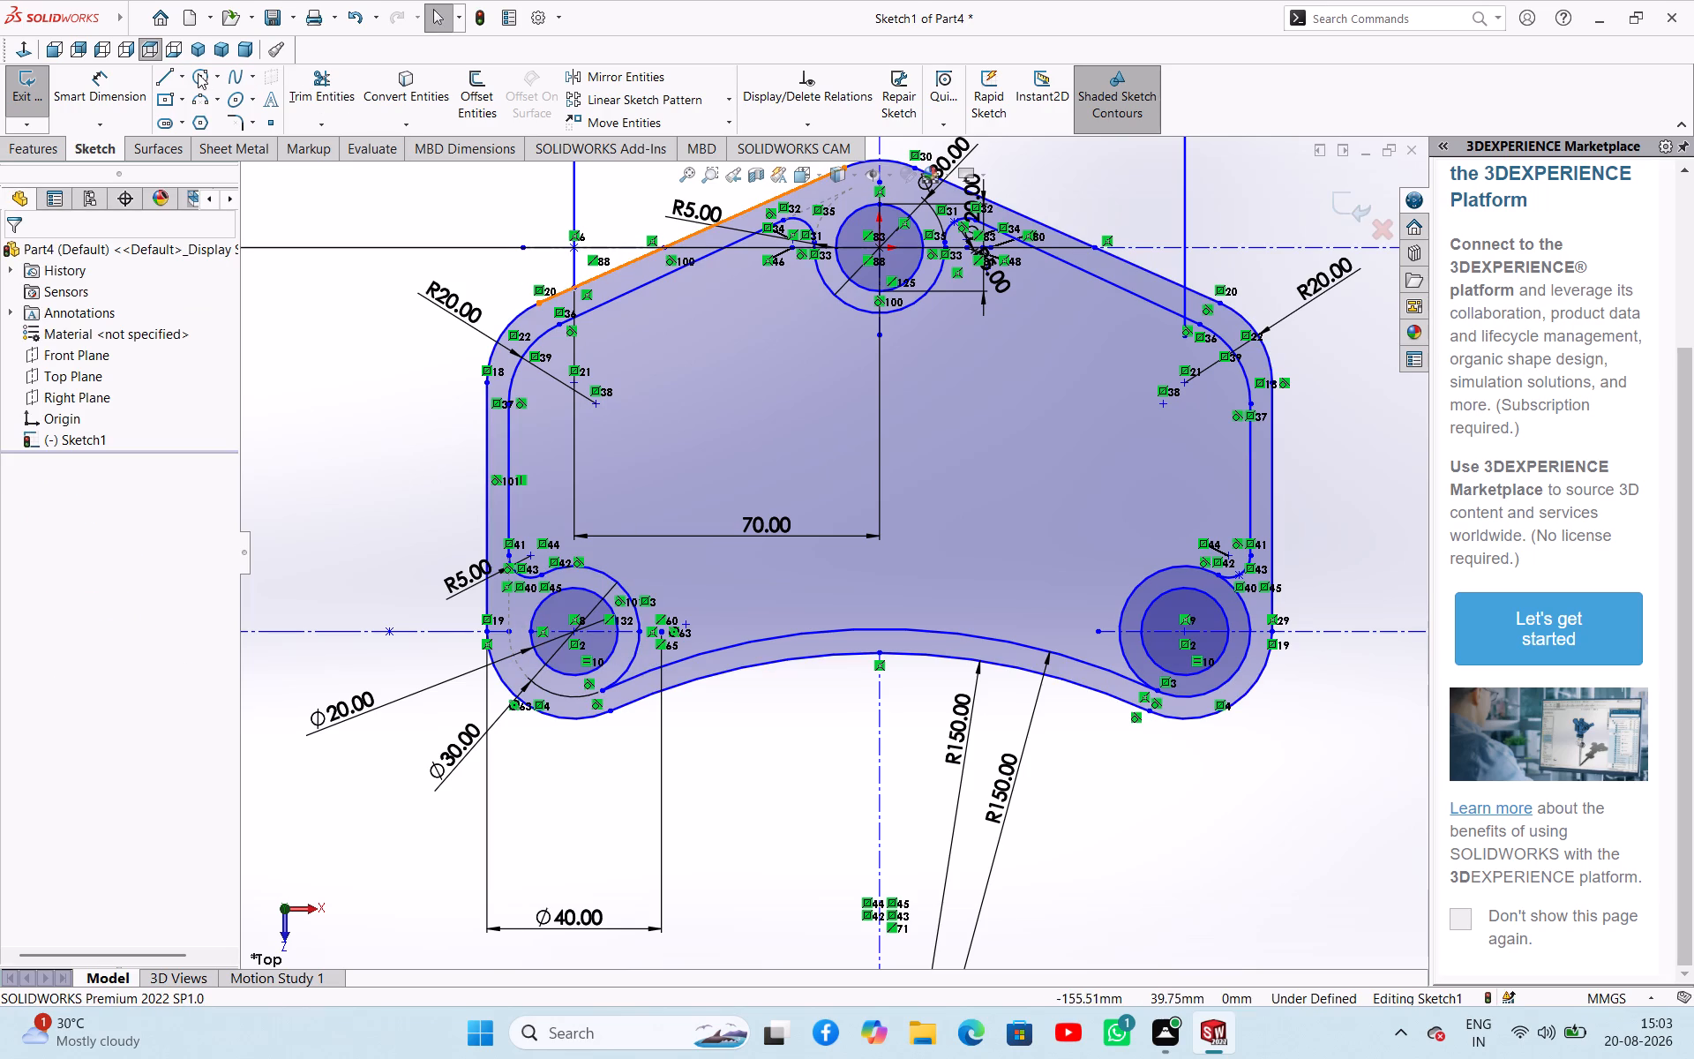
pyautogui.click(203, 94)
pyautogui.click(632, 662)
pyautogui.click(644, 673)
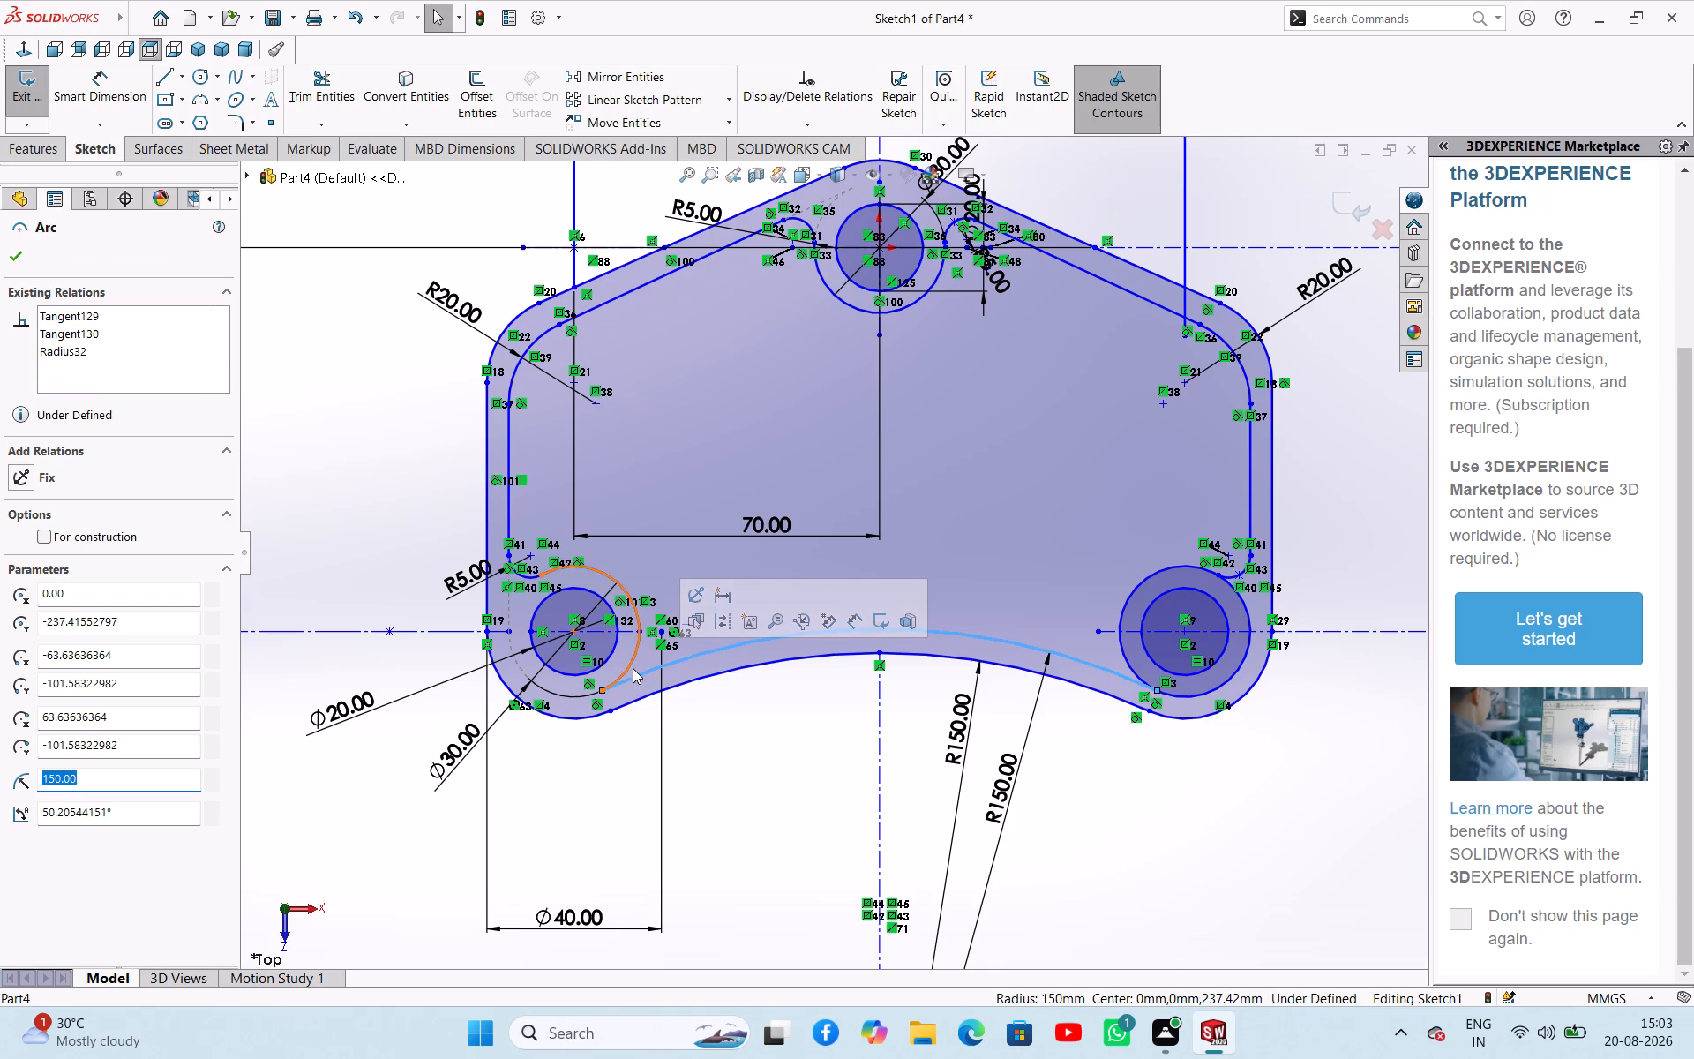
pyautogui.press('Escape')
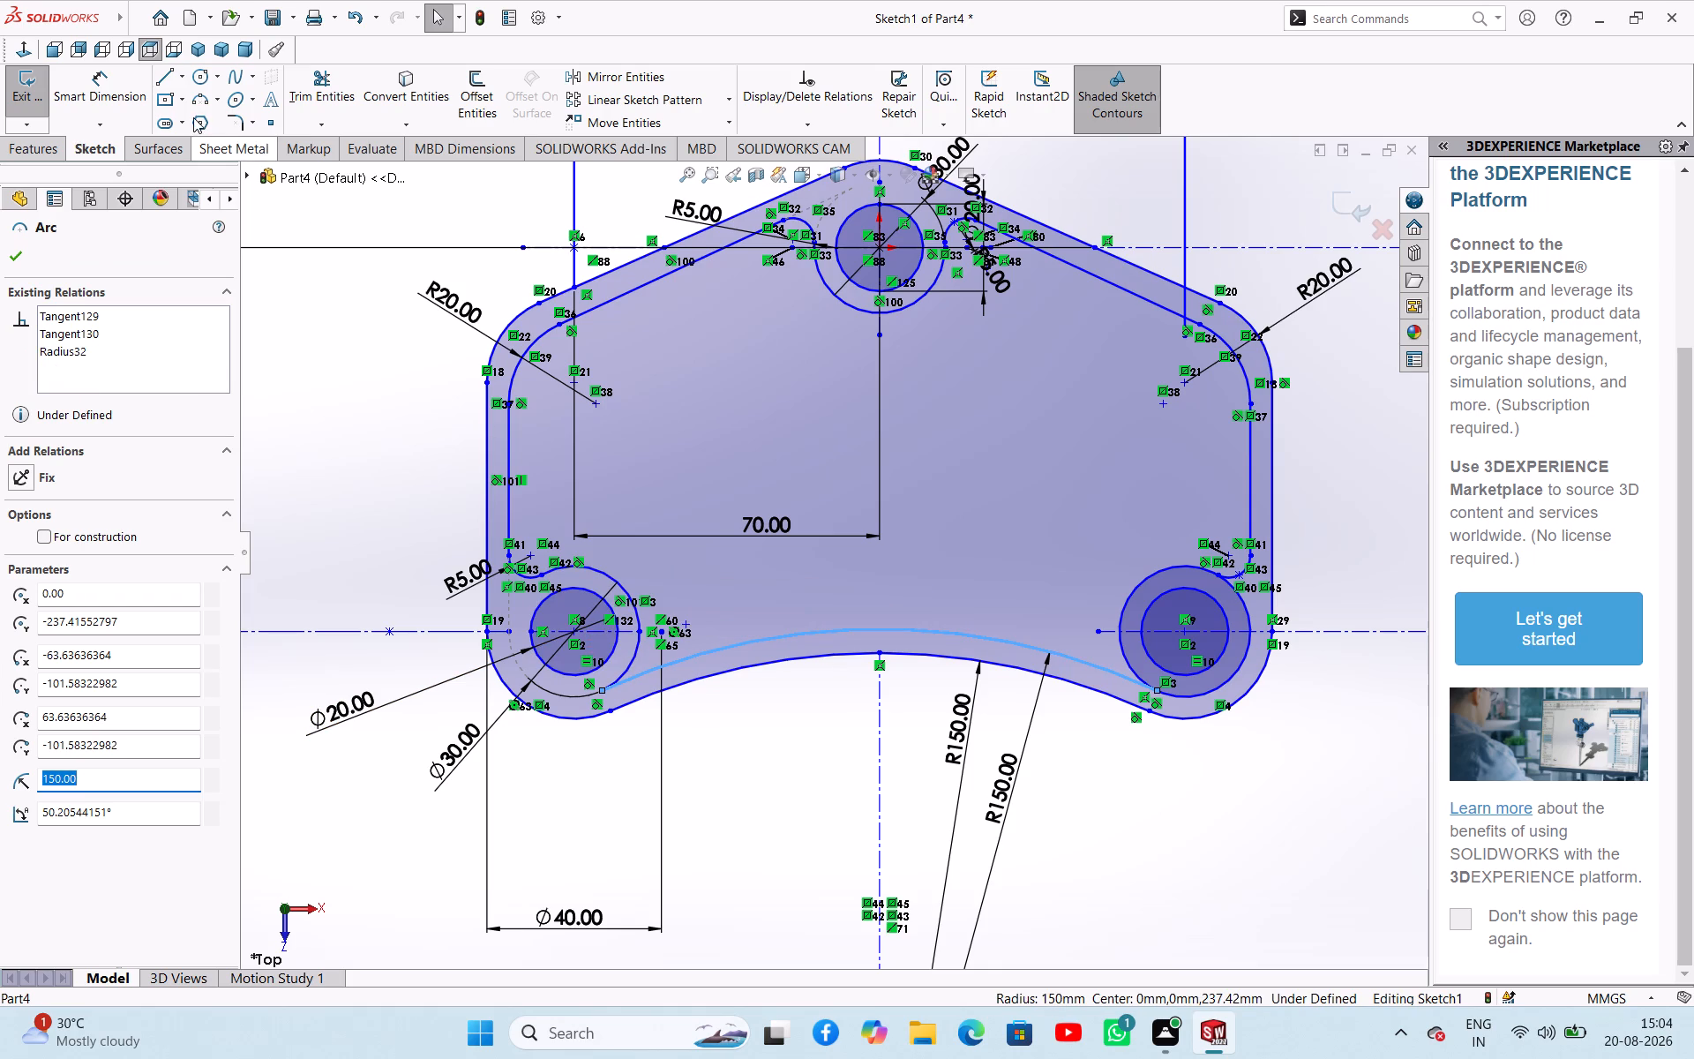
# Draw small three-point arcs joining the inner bottom arc to both lower bosses' circles, radii about 2.7 mm left and 2.5 mm right.
pyautogui.click(197, 99)
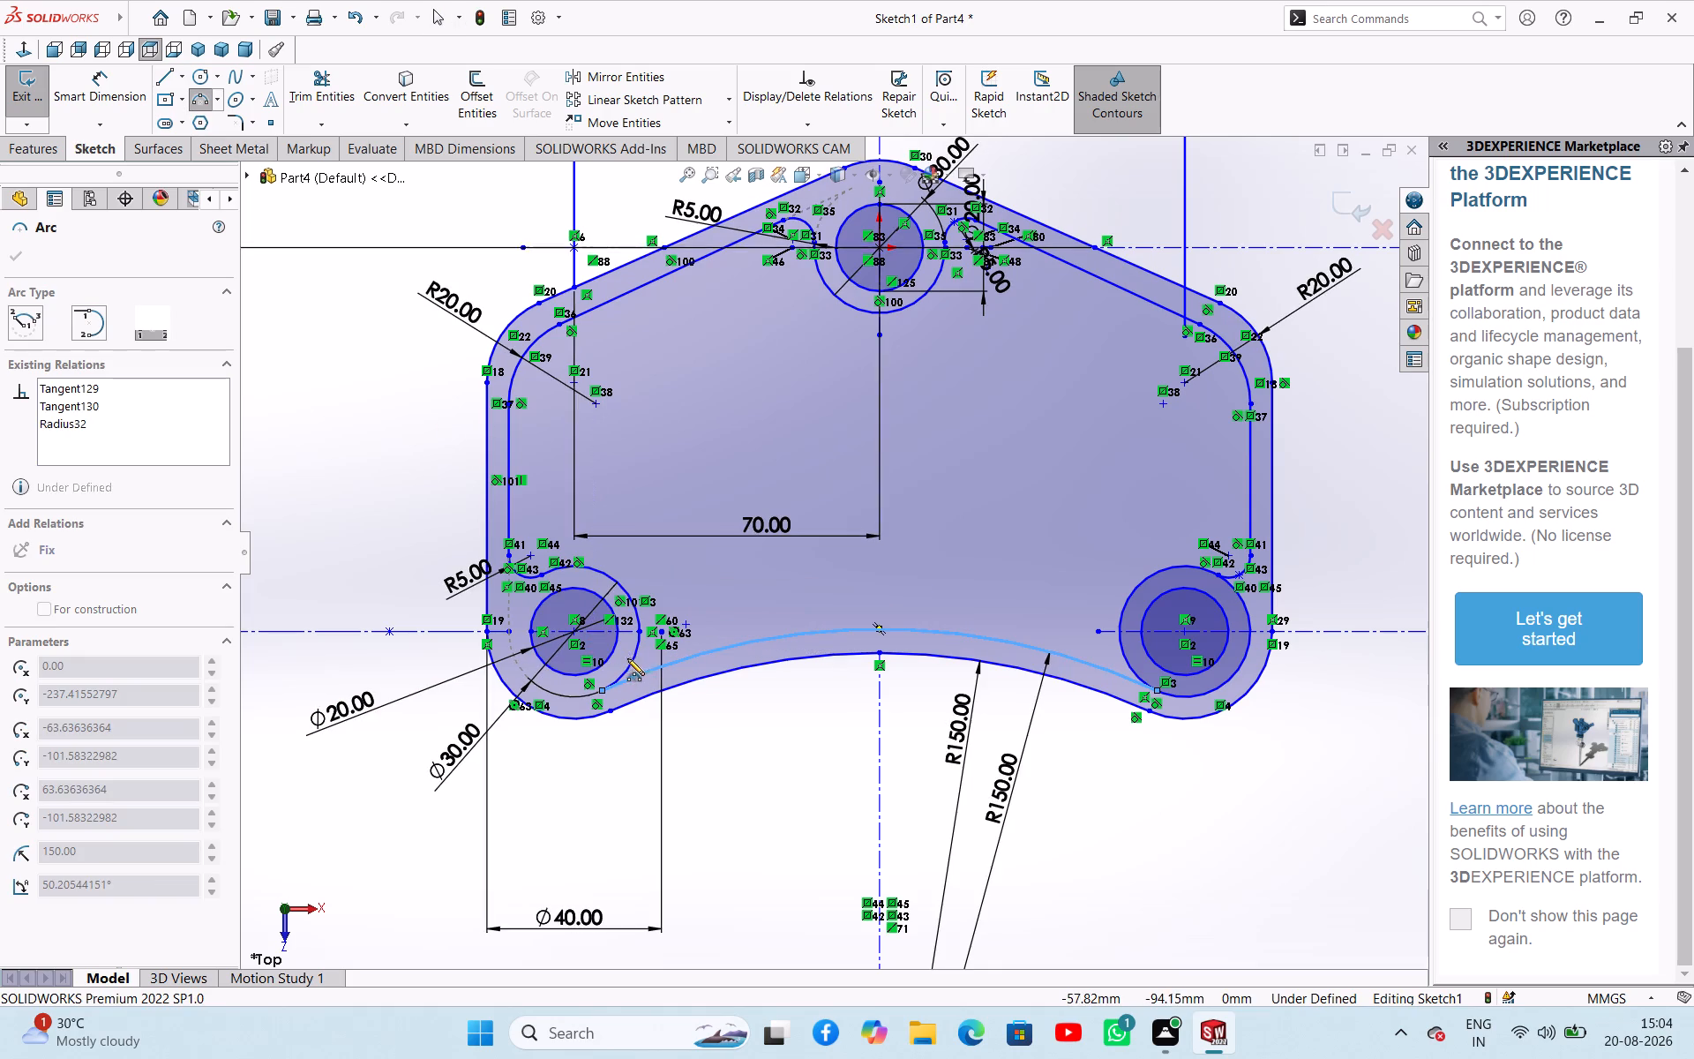
pyautogui.click(633, 663)
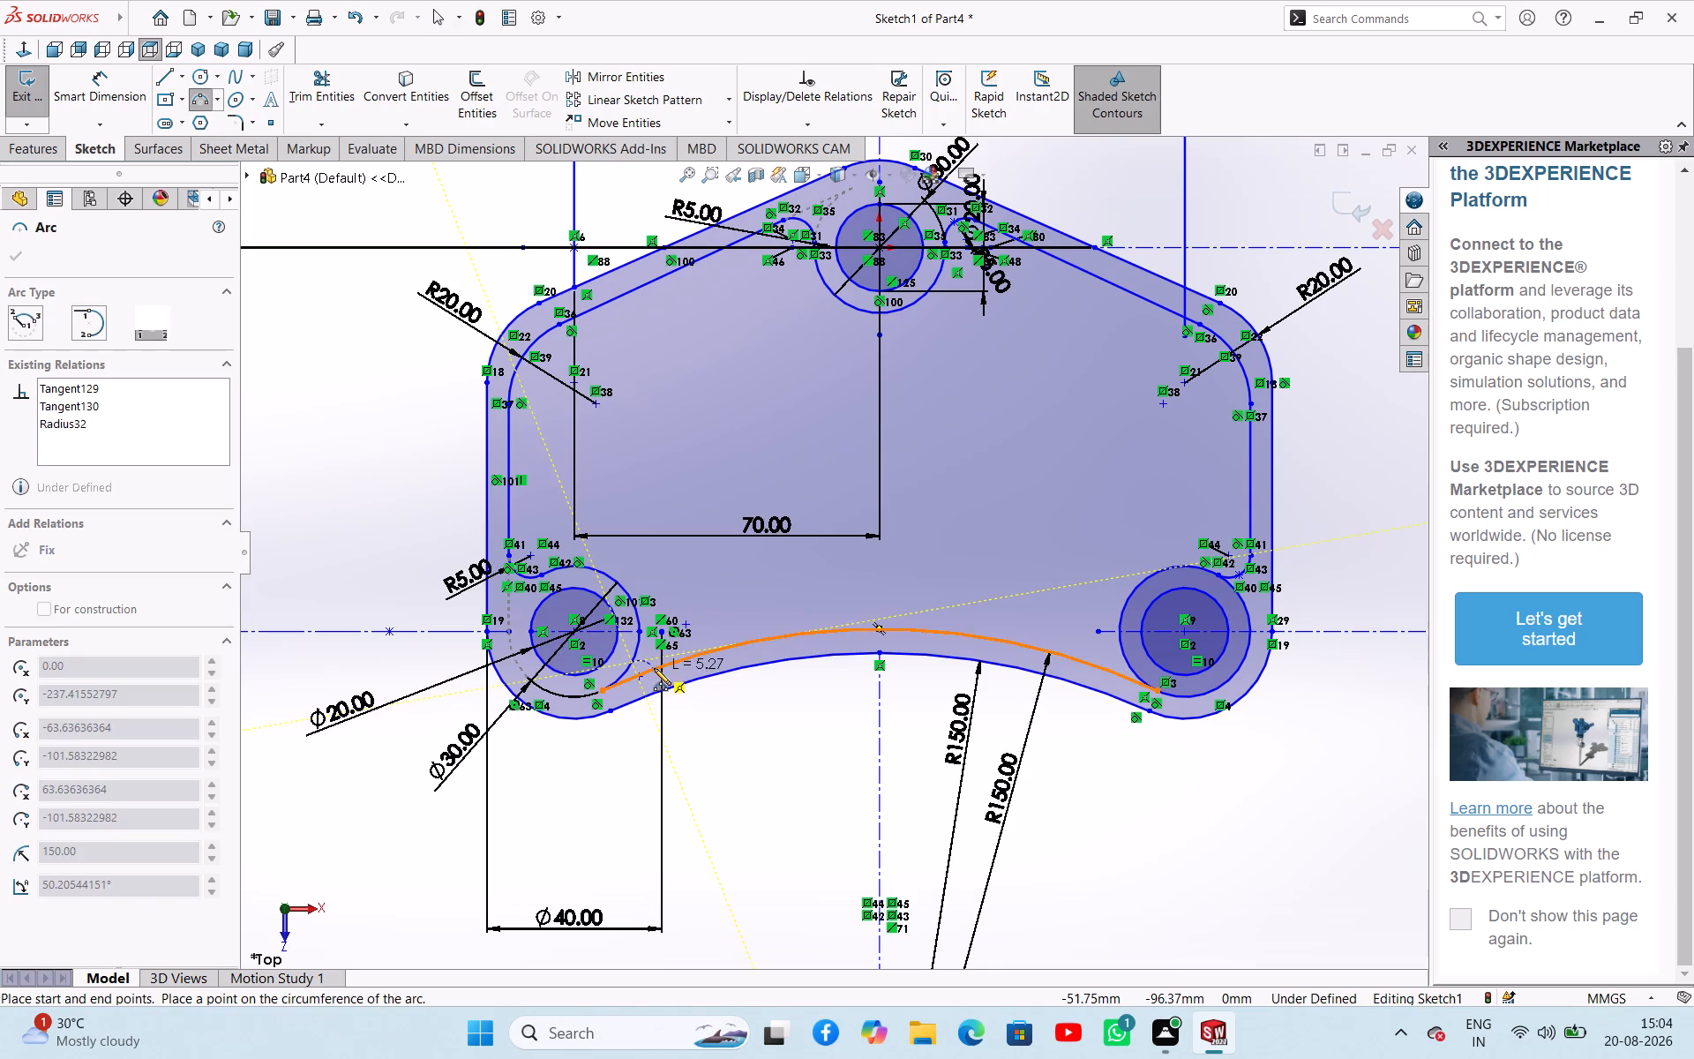
pyautogui.click(654, 668)
pyautogui.click(633, 679)
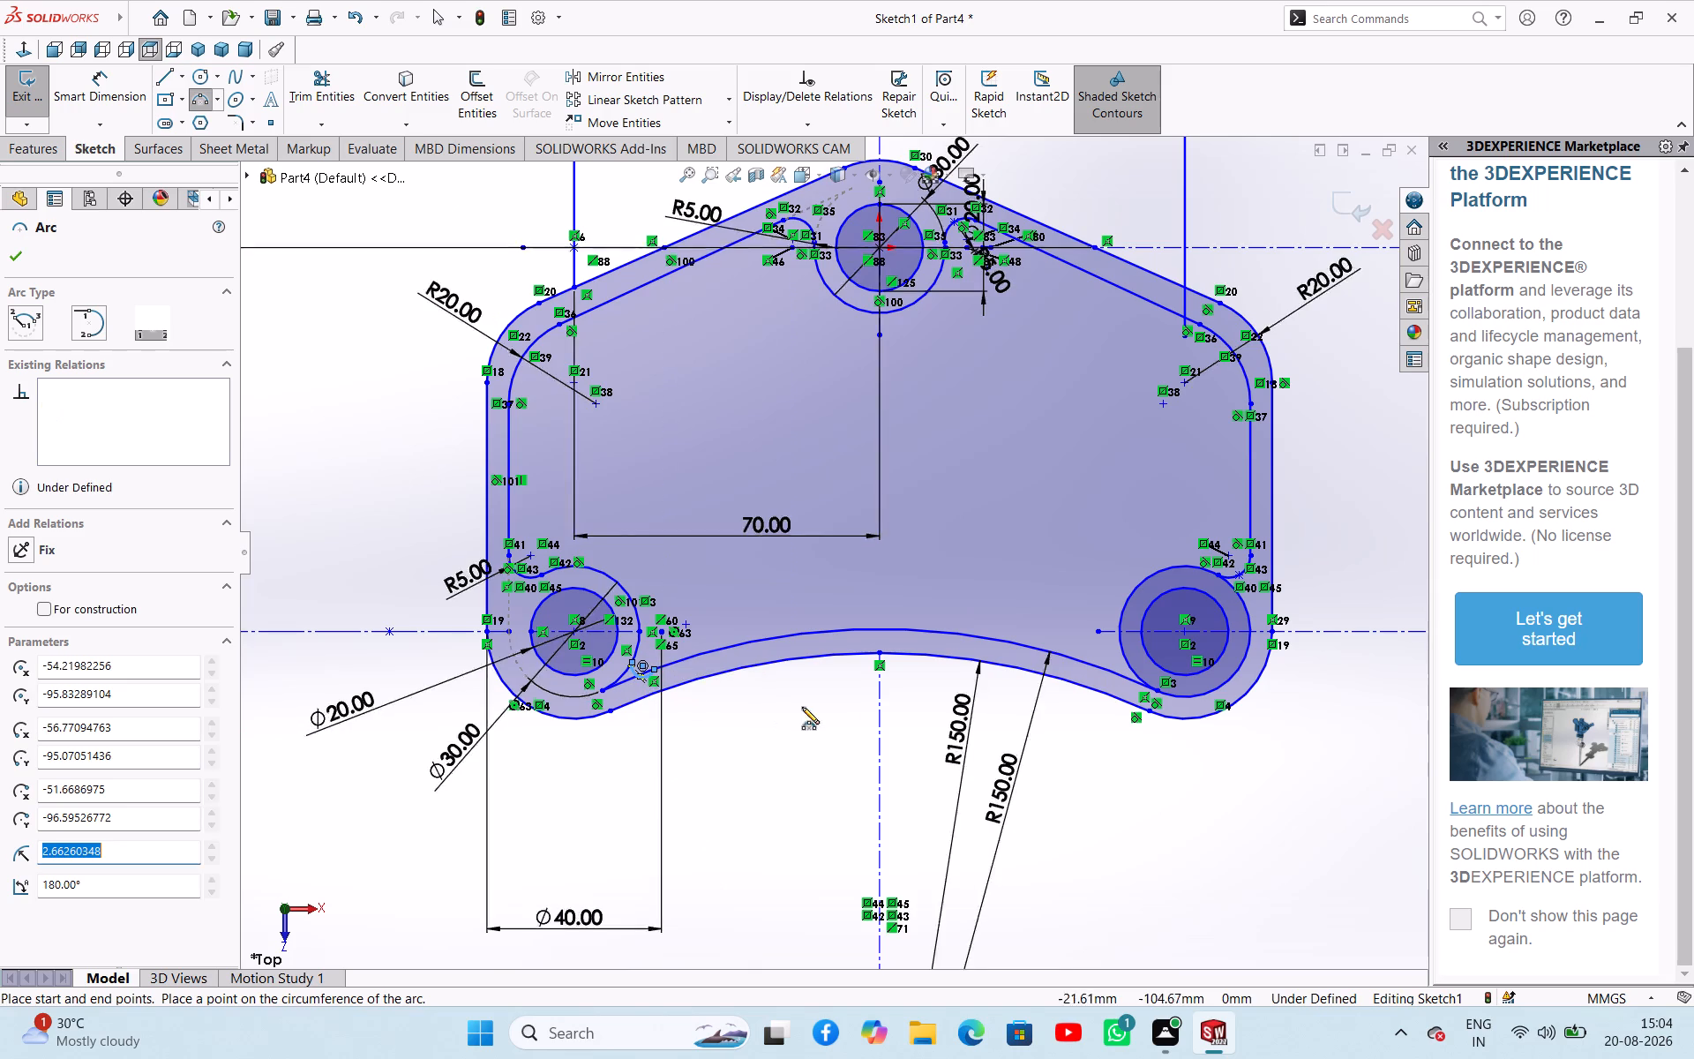
pyautogui.click(1121, 656)
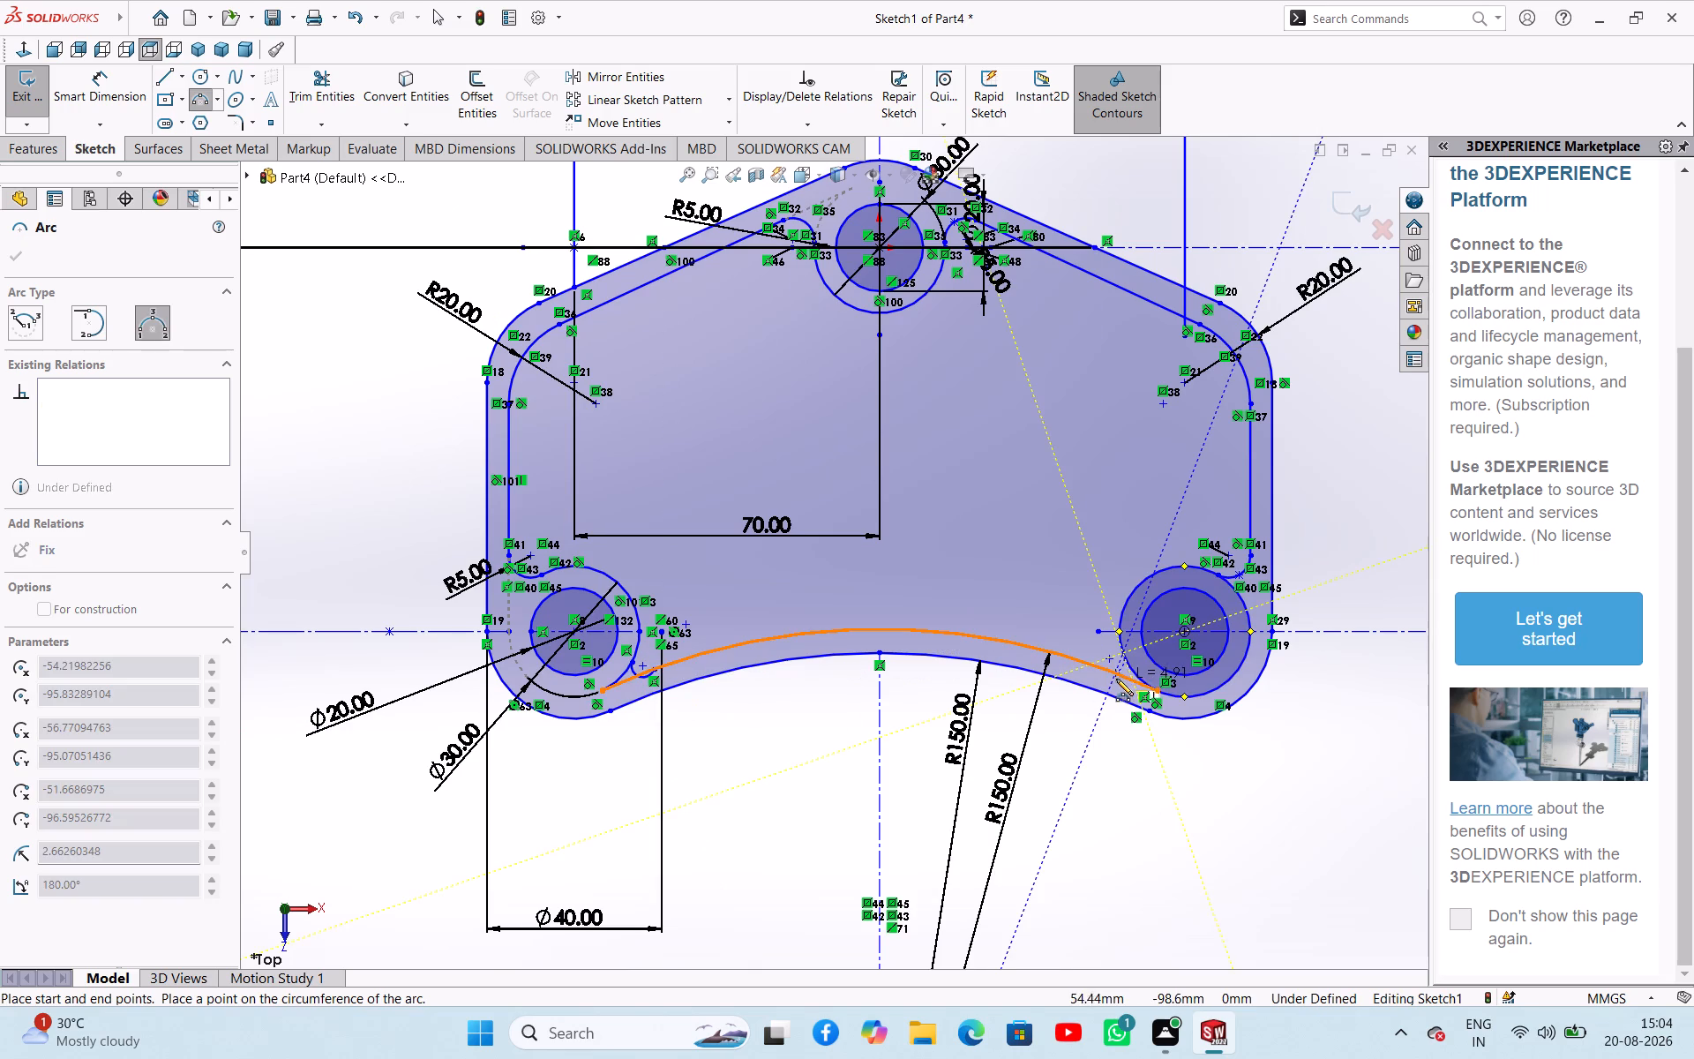
pyautogui.click(1117, 673)
pyautogui.click(1128, 673)
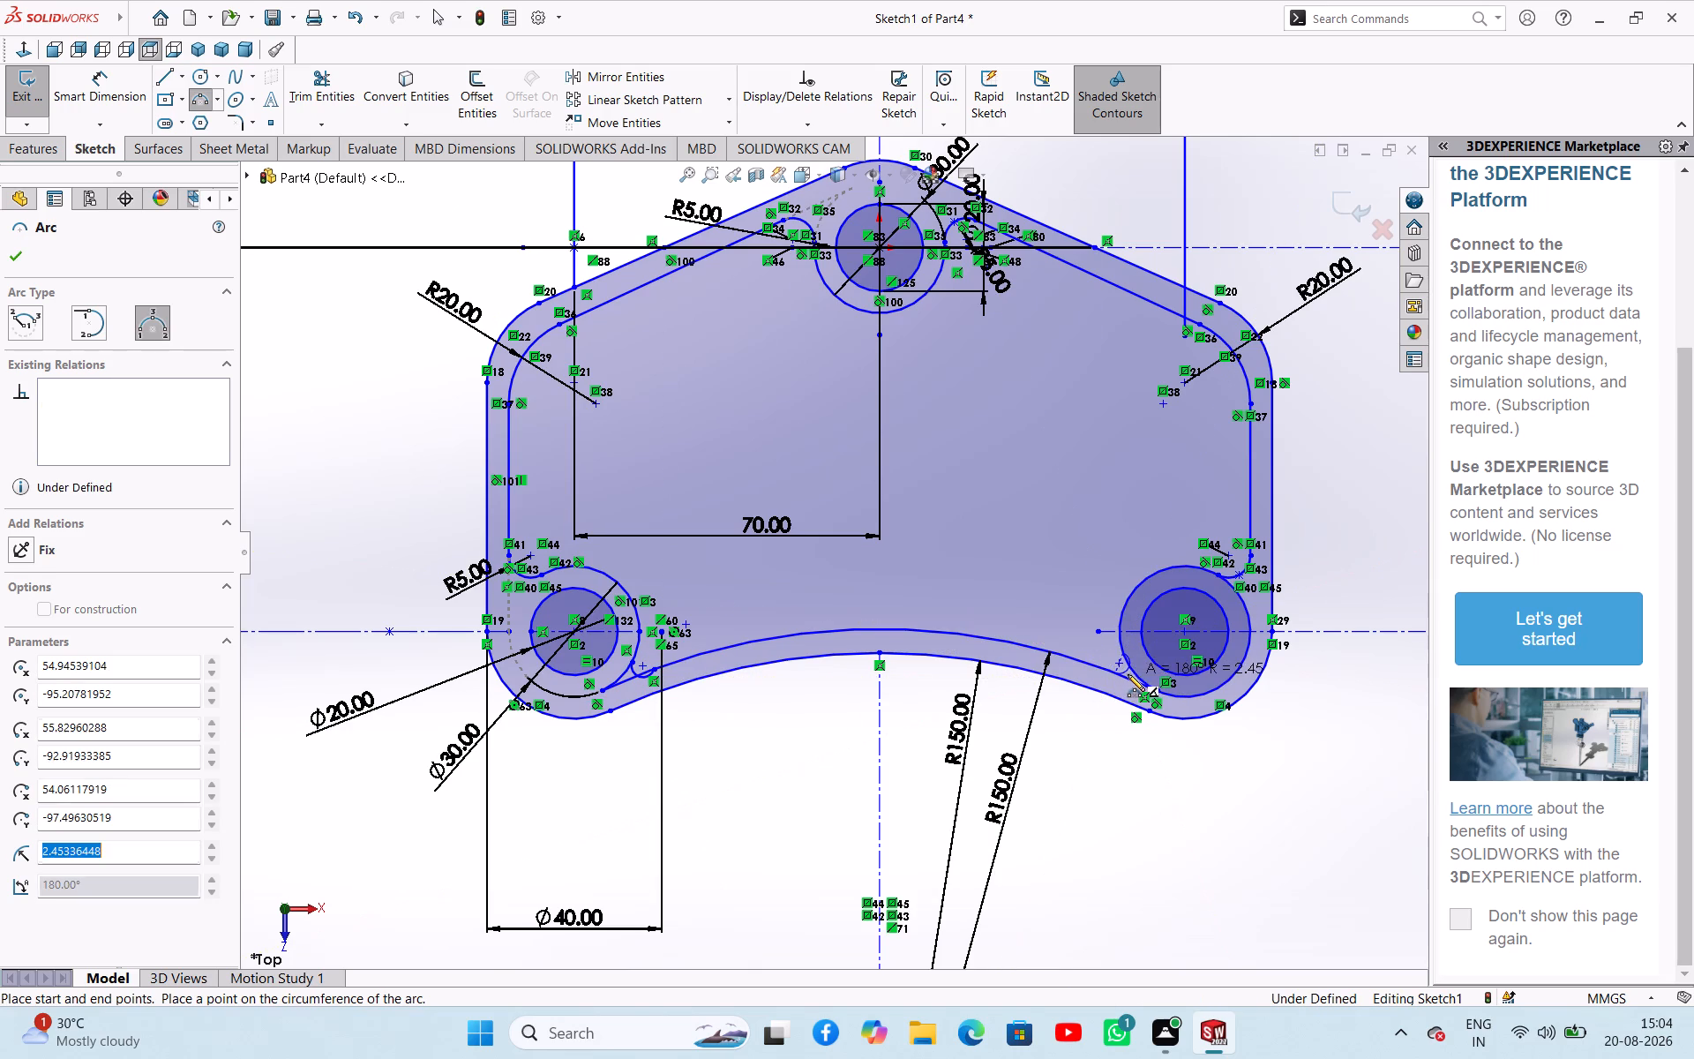
pyautogui.rightClick(1093, 758)
pyautogui.click(1110, 770)
# Dimension the small arc beside the right lower boss with a radius of 5 mm.
pyautogui.moveTo(1116, 819); pyautogui.dragTo(1146, 732, button='right')
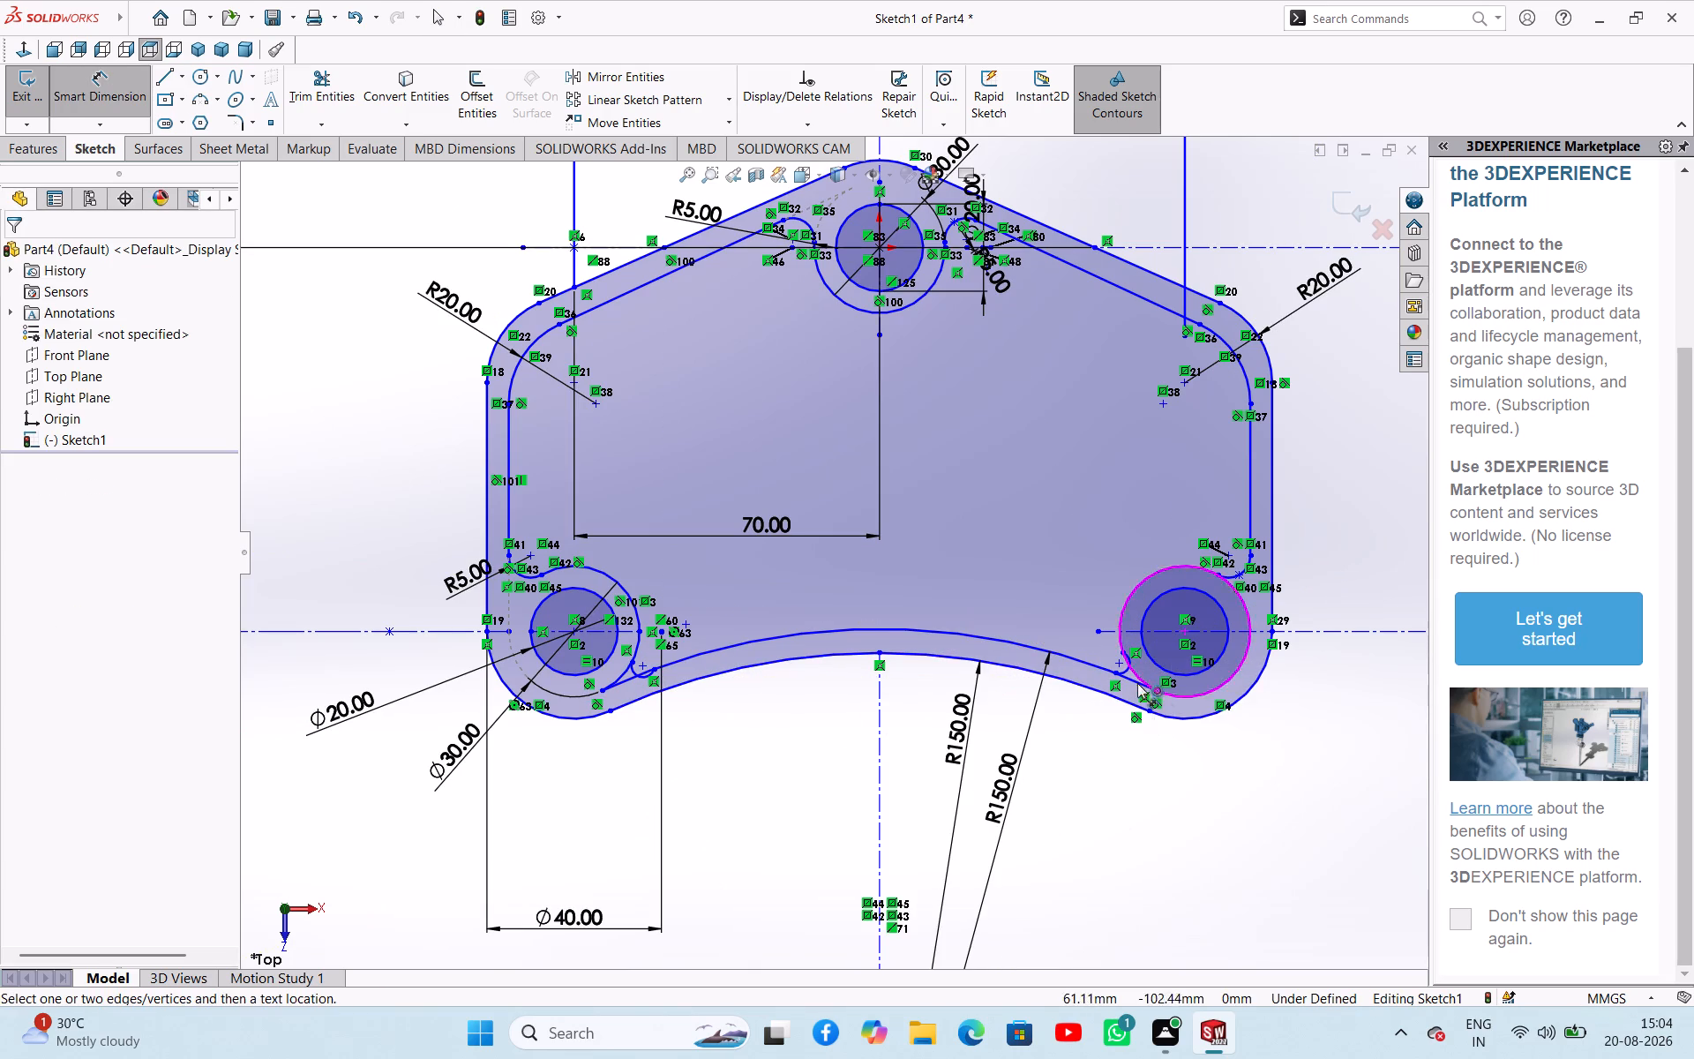
pyautogui.scroll(-2, 1128, 671)
pyautogui.click(1092, 656)
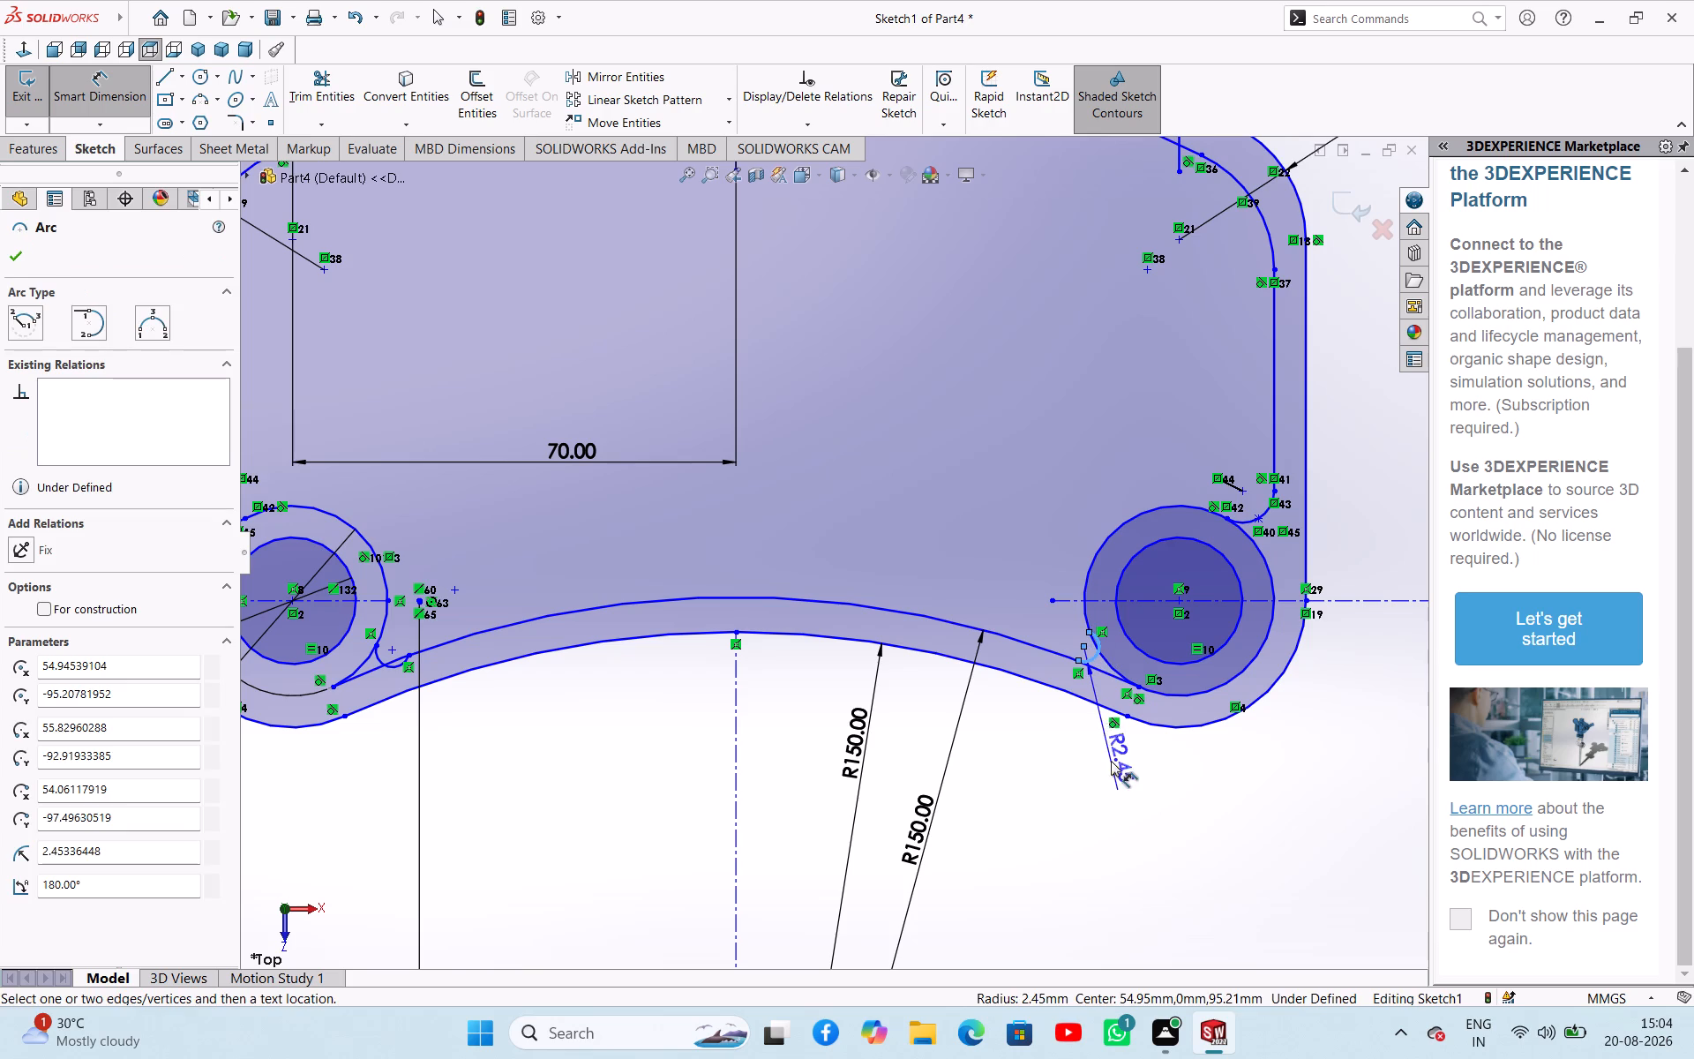
pyautogui.click(1111, 761)
pyautogui.press('5')
pyautogui.press('Return')
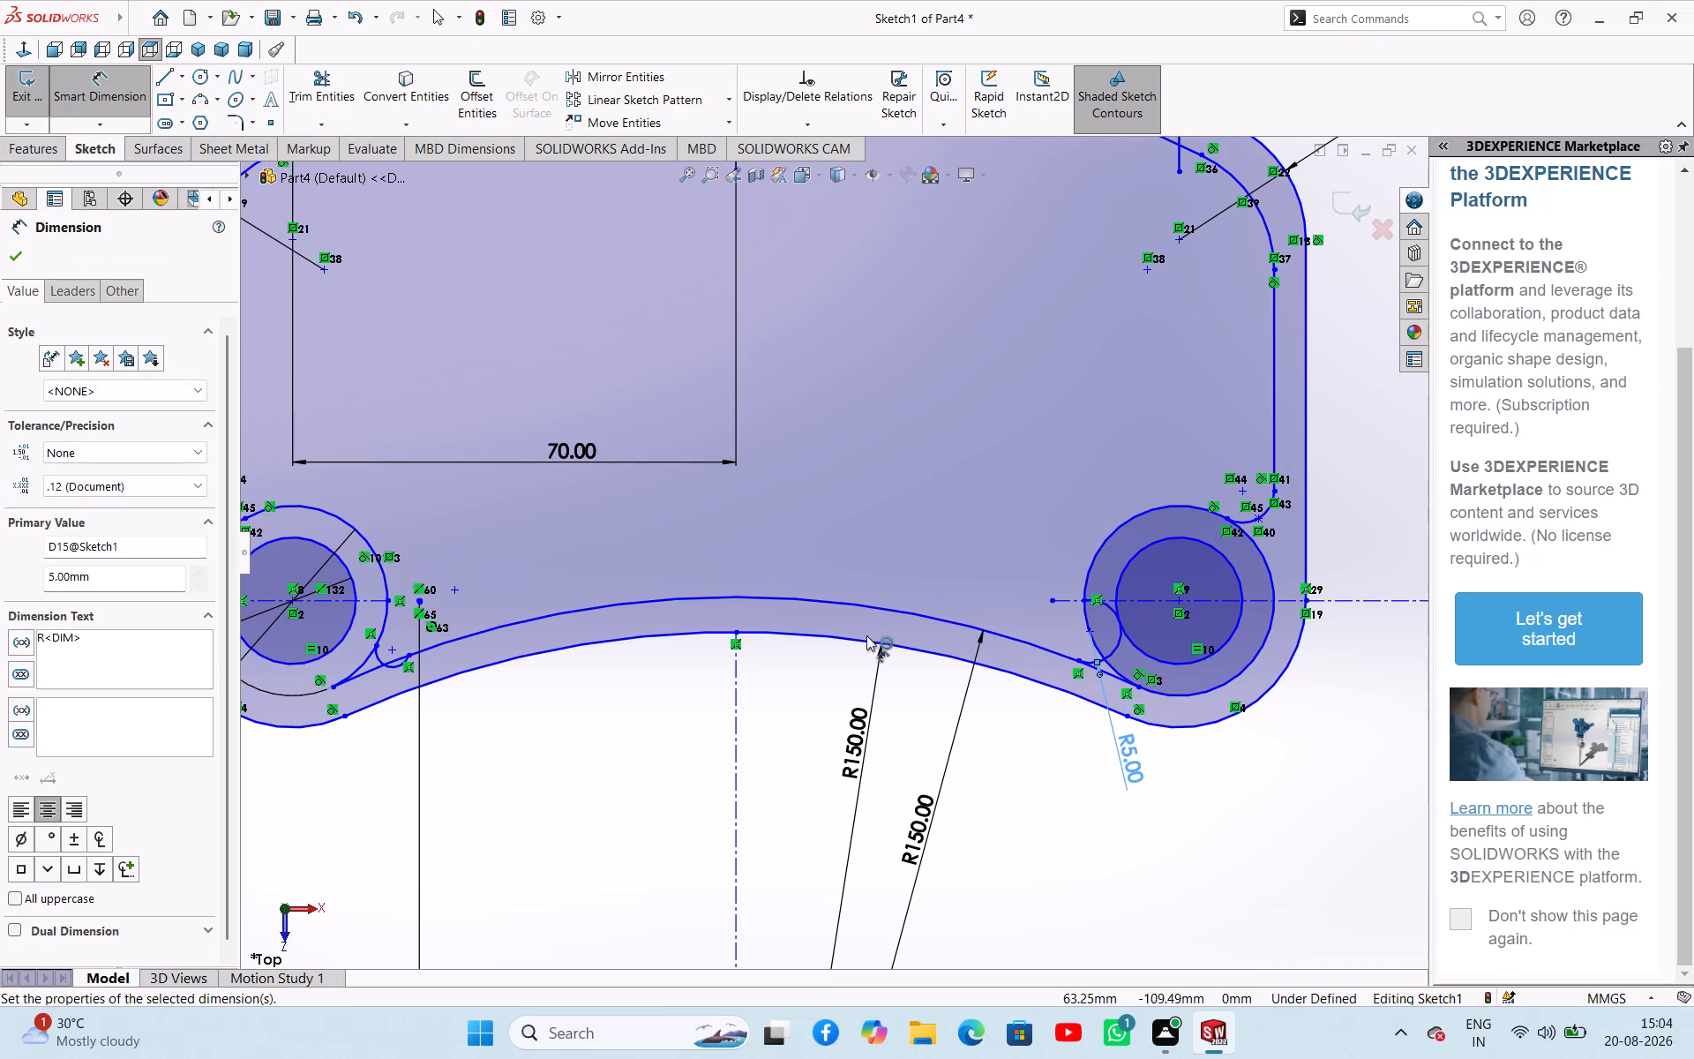
# Dimension the small arc beside the left lower boss with a radius of 5 mm.
pyautogui.click(397, 671)
pyautogui.click(379, 760)
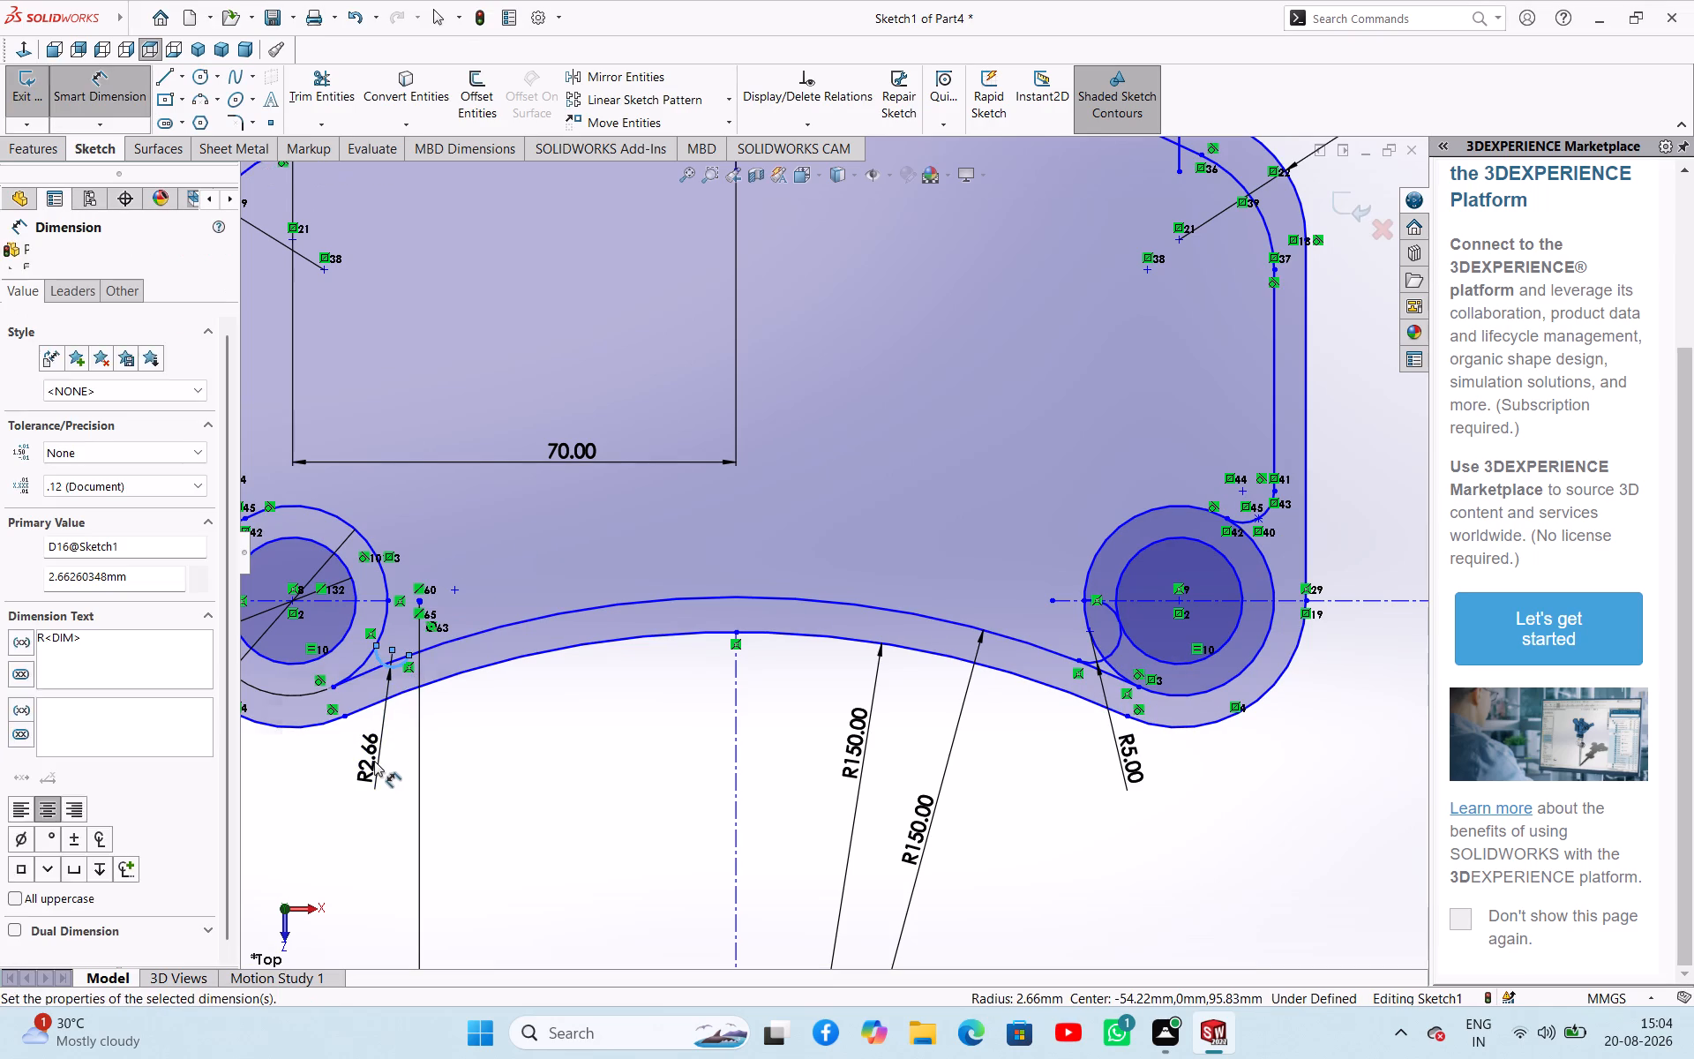
pyautogui.press('5')
pyautogui.press('Return')
pyautogui.scroll(-3, 1021, 735)
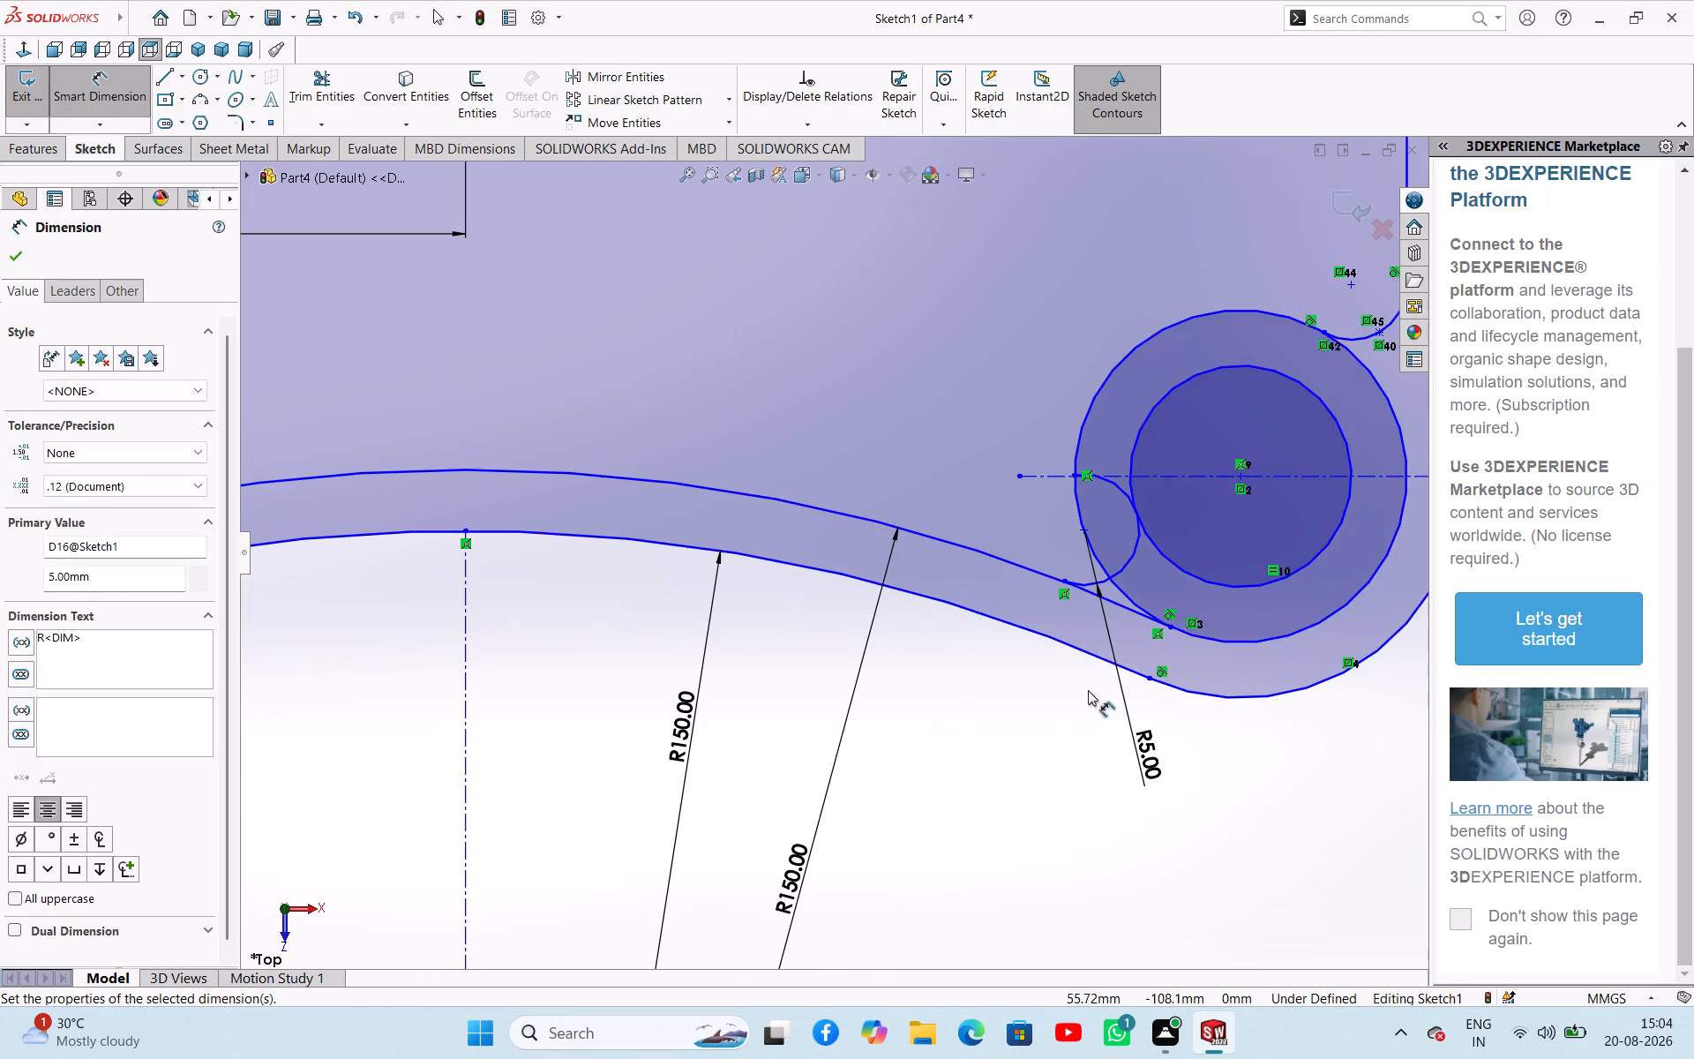
pyautogui.rightClick(943, 424)
pyautogui.click(978, 479)
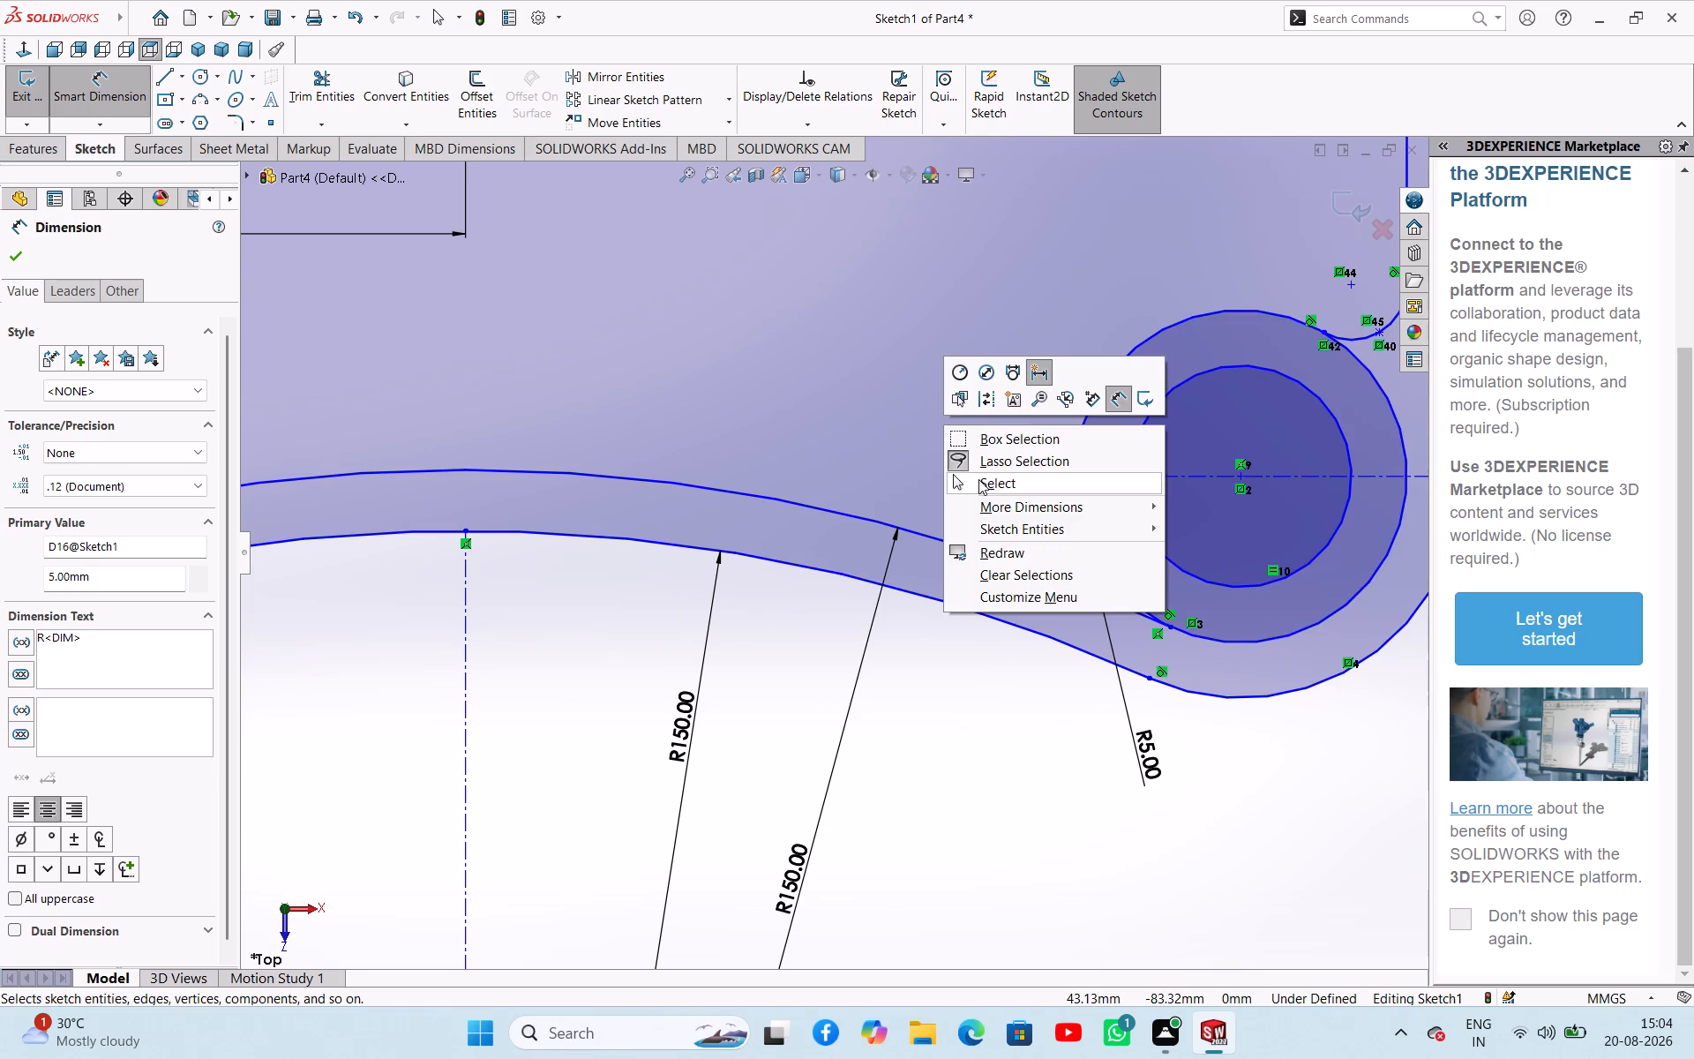
# Delete the coincident relation tying the right small arc's upper end to the right lower boss's 30 mm circle.
pyautogui.click(1089, 477)
pyautogui.press('Delete')
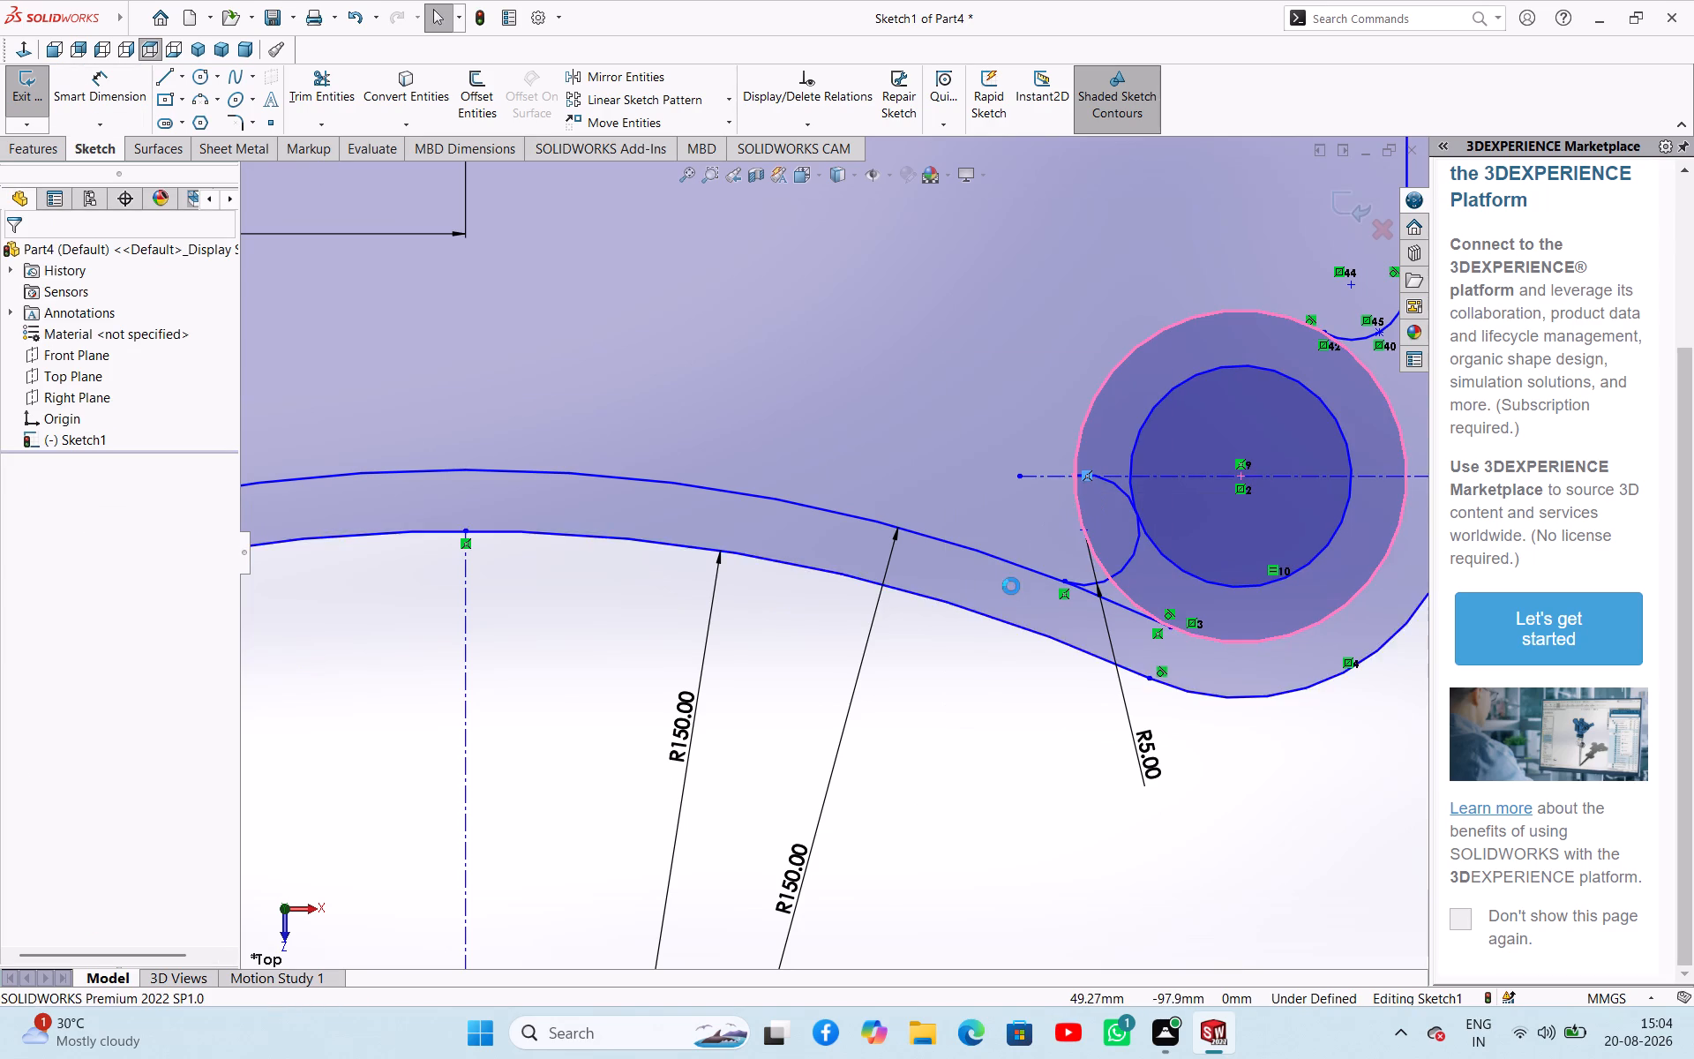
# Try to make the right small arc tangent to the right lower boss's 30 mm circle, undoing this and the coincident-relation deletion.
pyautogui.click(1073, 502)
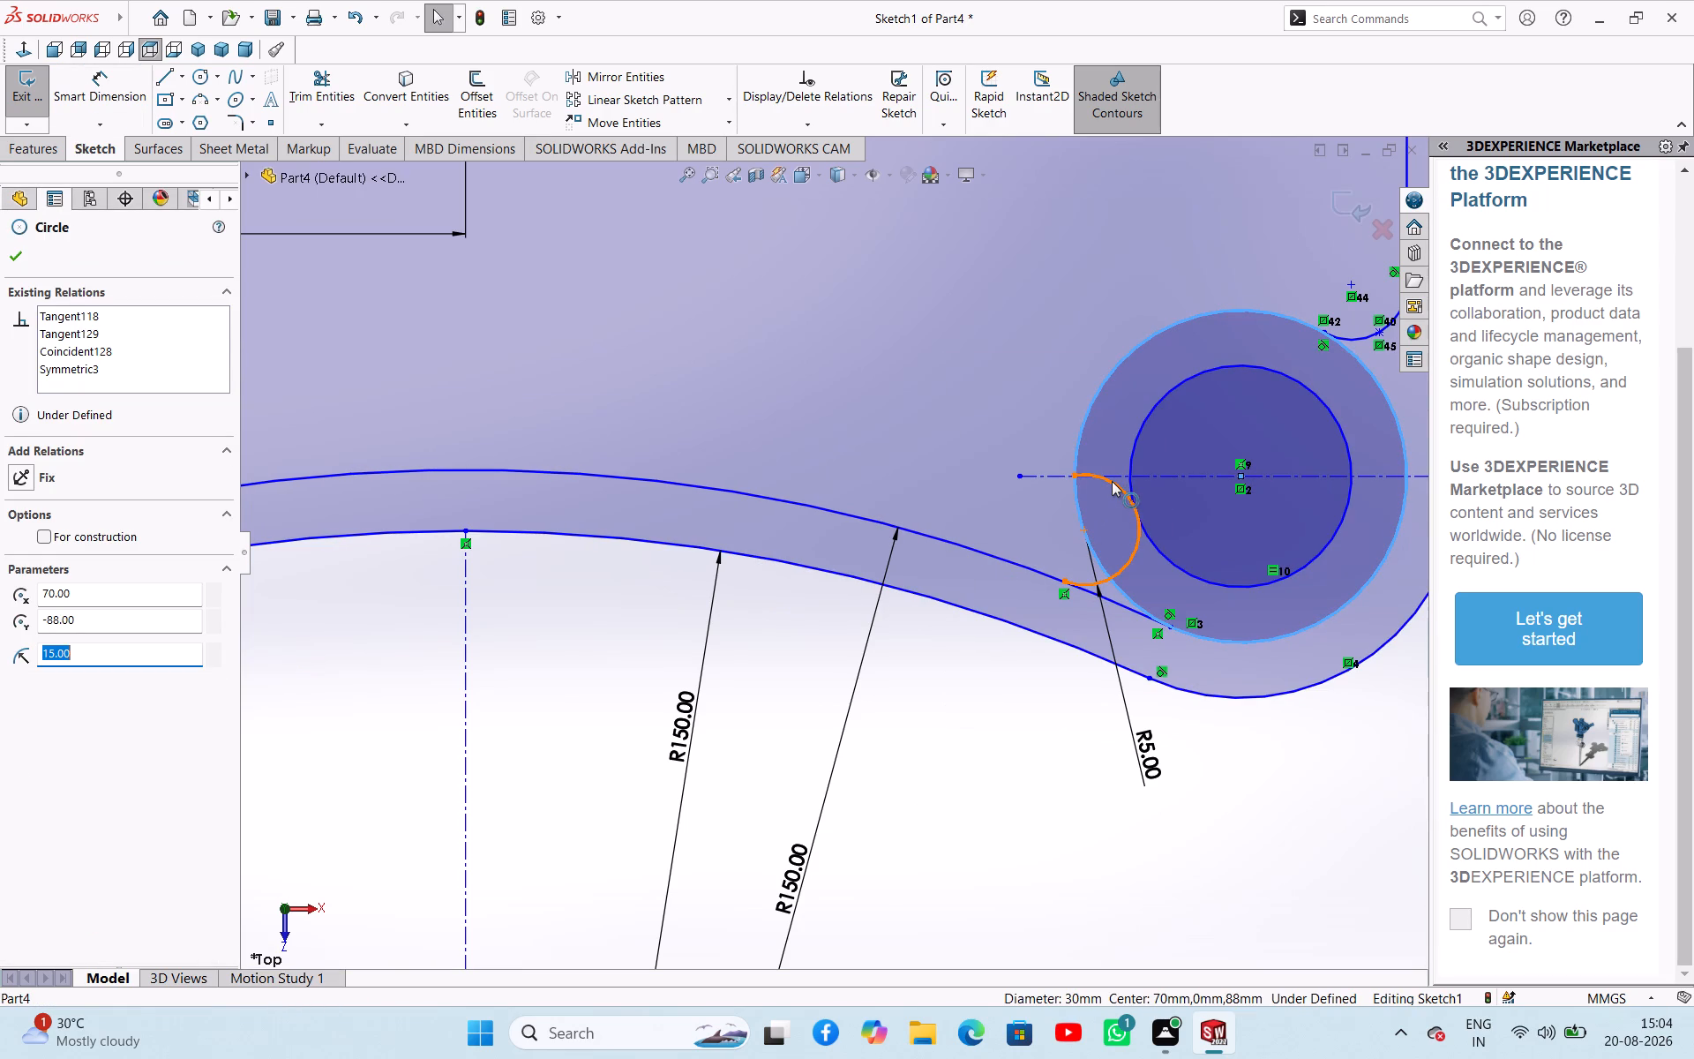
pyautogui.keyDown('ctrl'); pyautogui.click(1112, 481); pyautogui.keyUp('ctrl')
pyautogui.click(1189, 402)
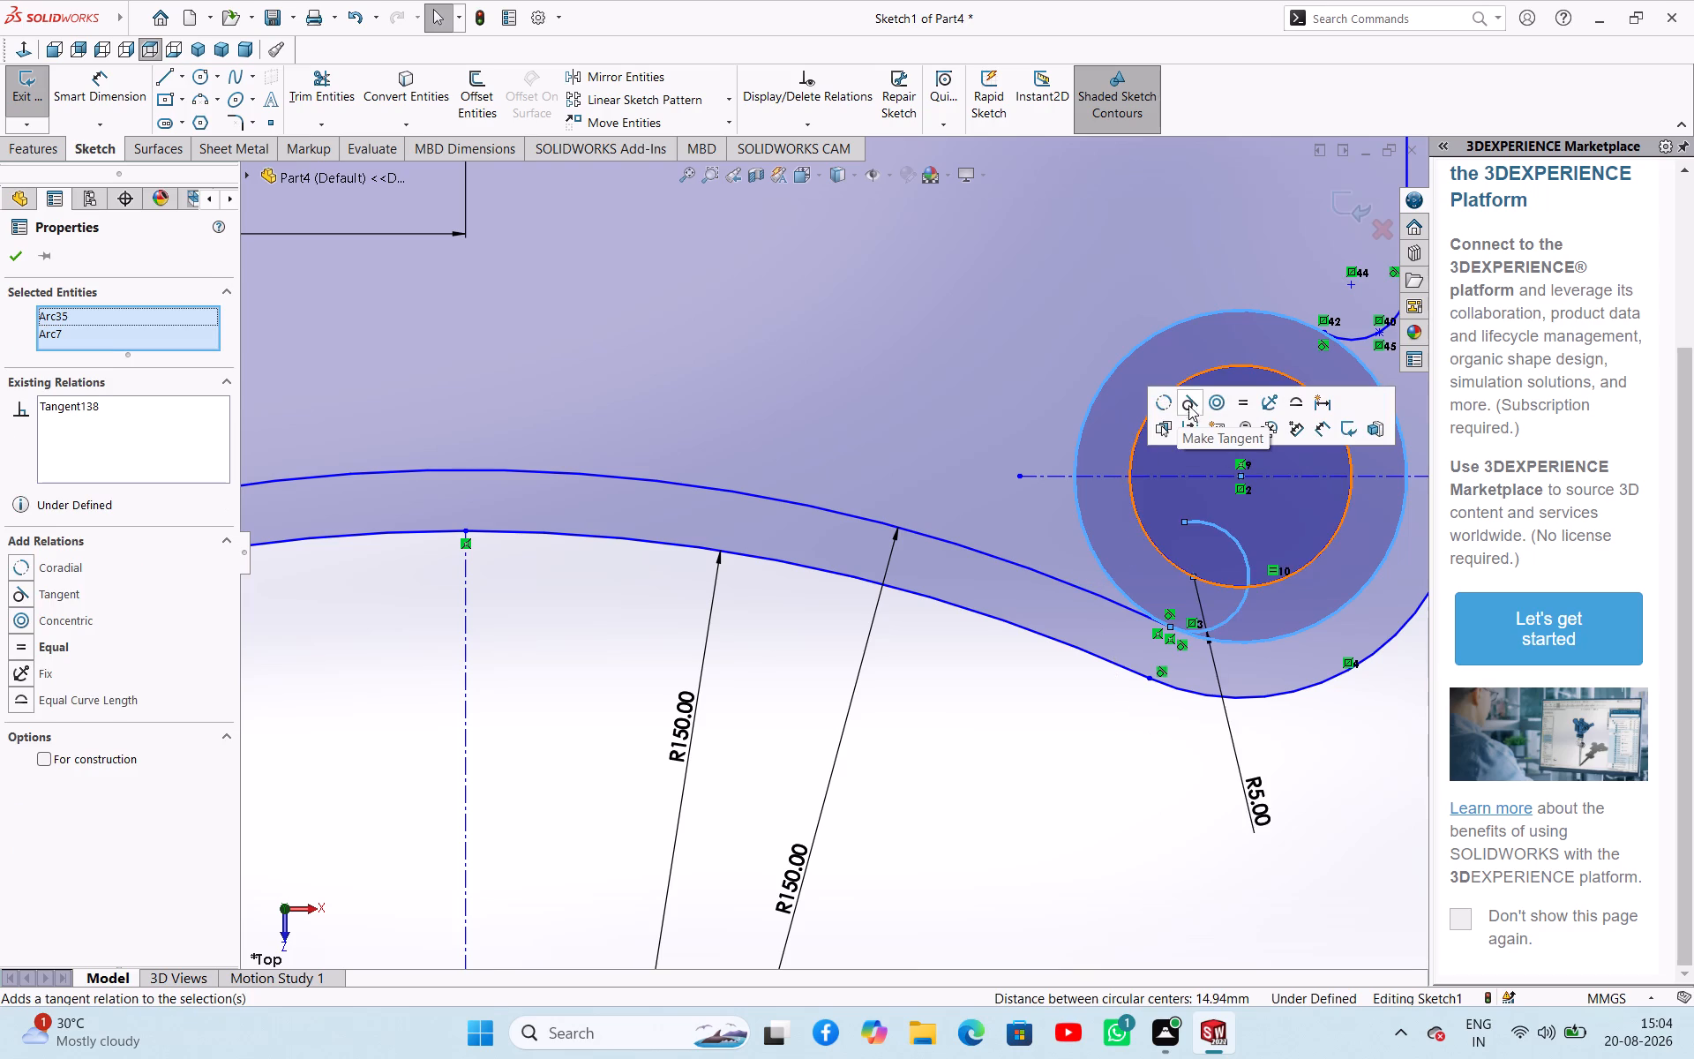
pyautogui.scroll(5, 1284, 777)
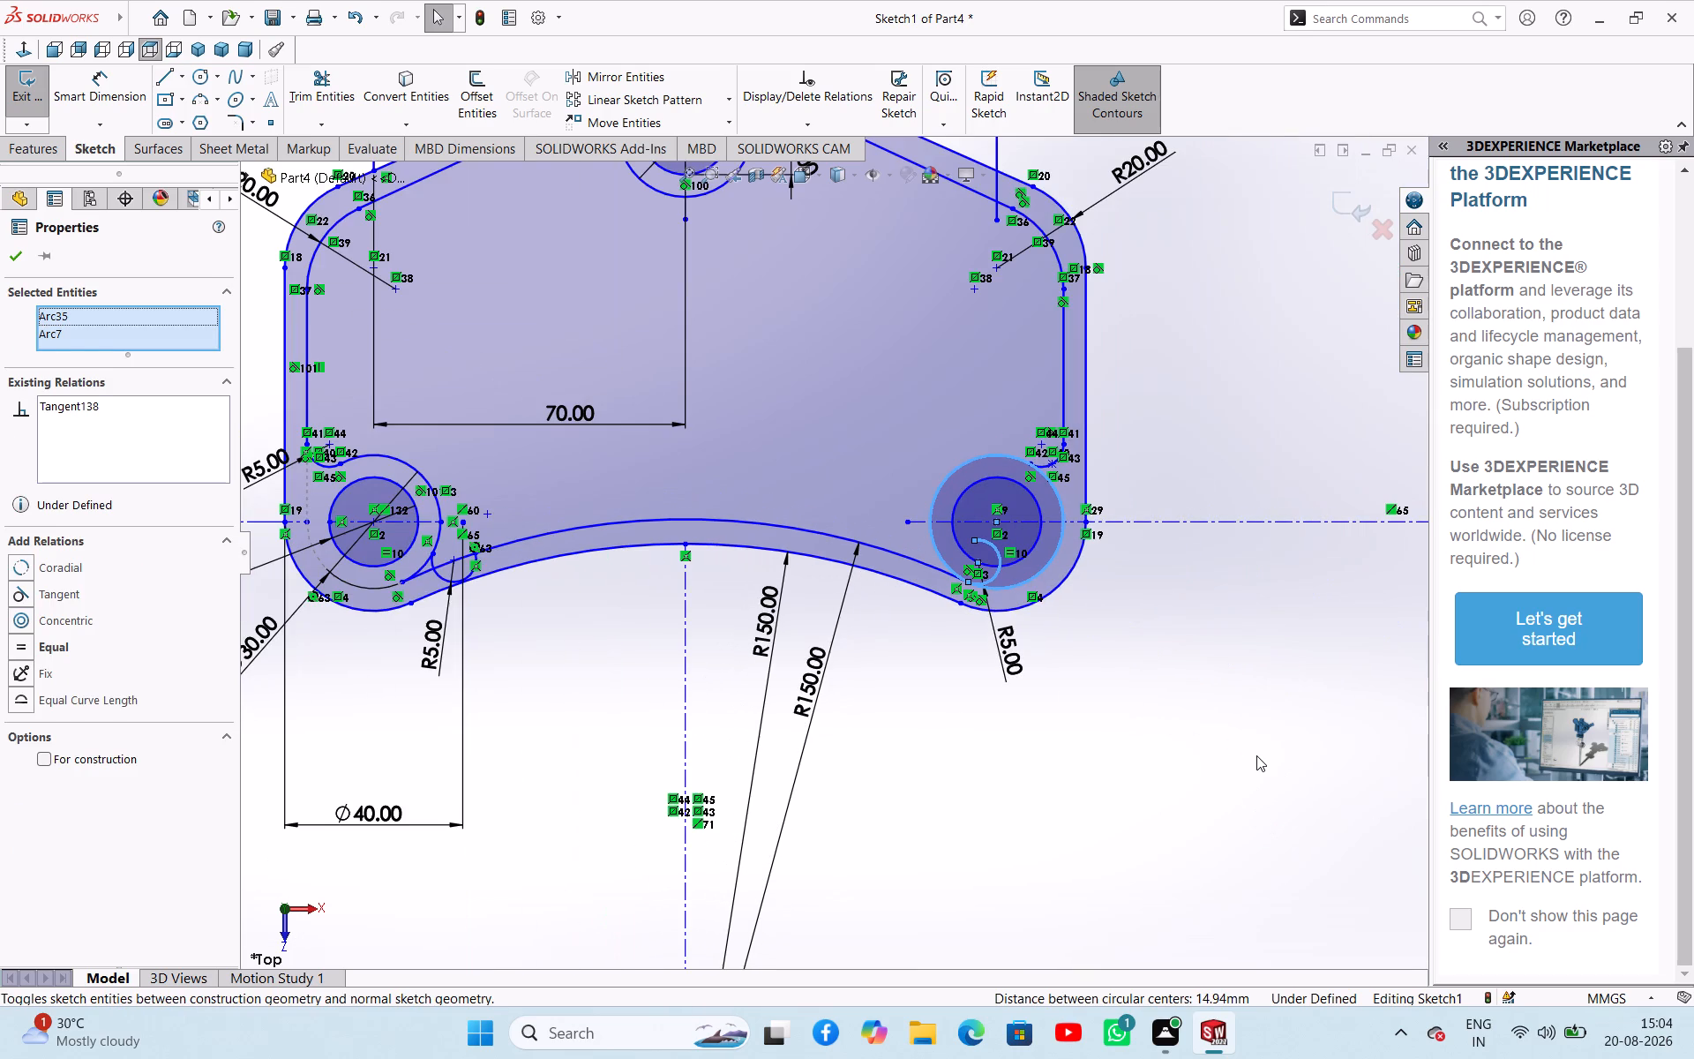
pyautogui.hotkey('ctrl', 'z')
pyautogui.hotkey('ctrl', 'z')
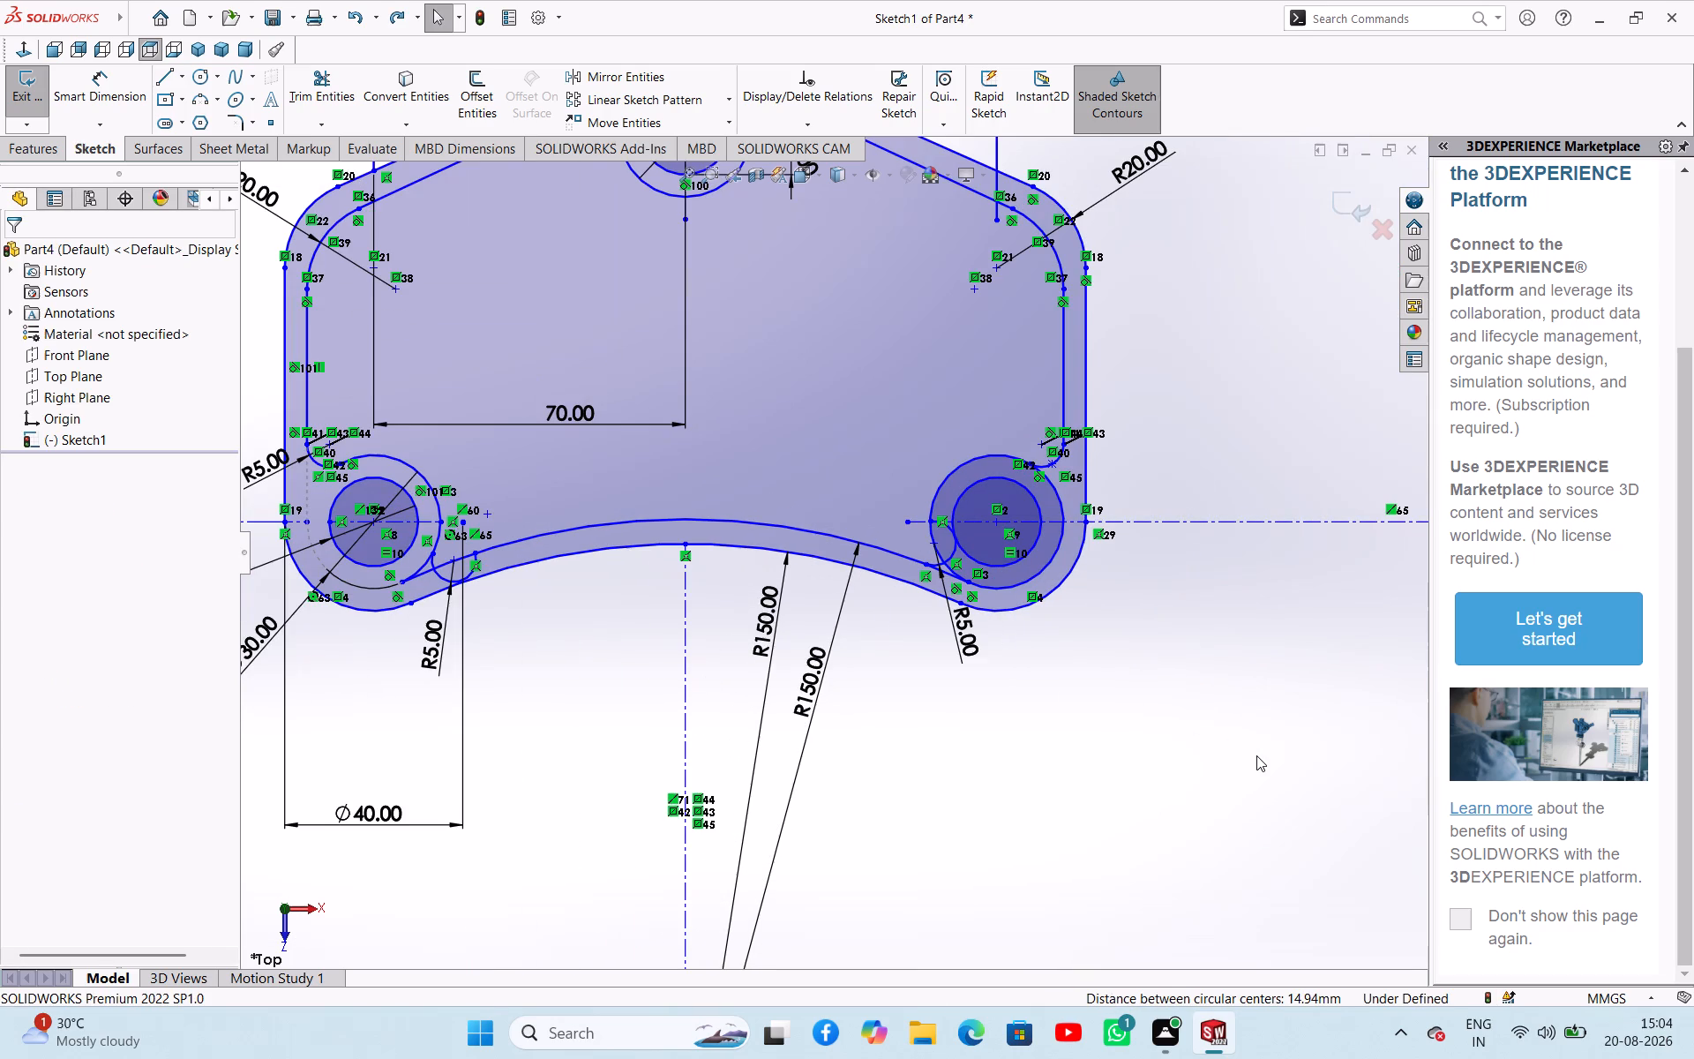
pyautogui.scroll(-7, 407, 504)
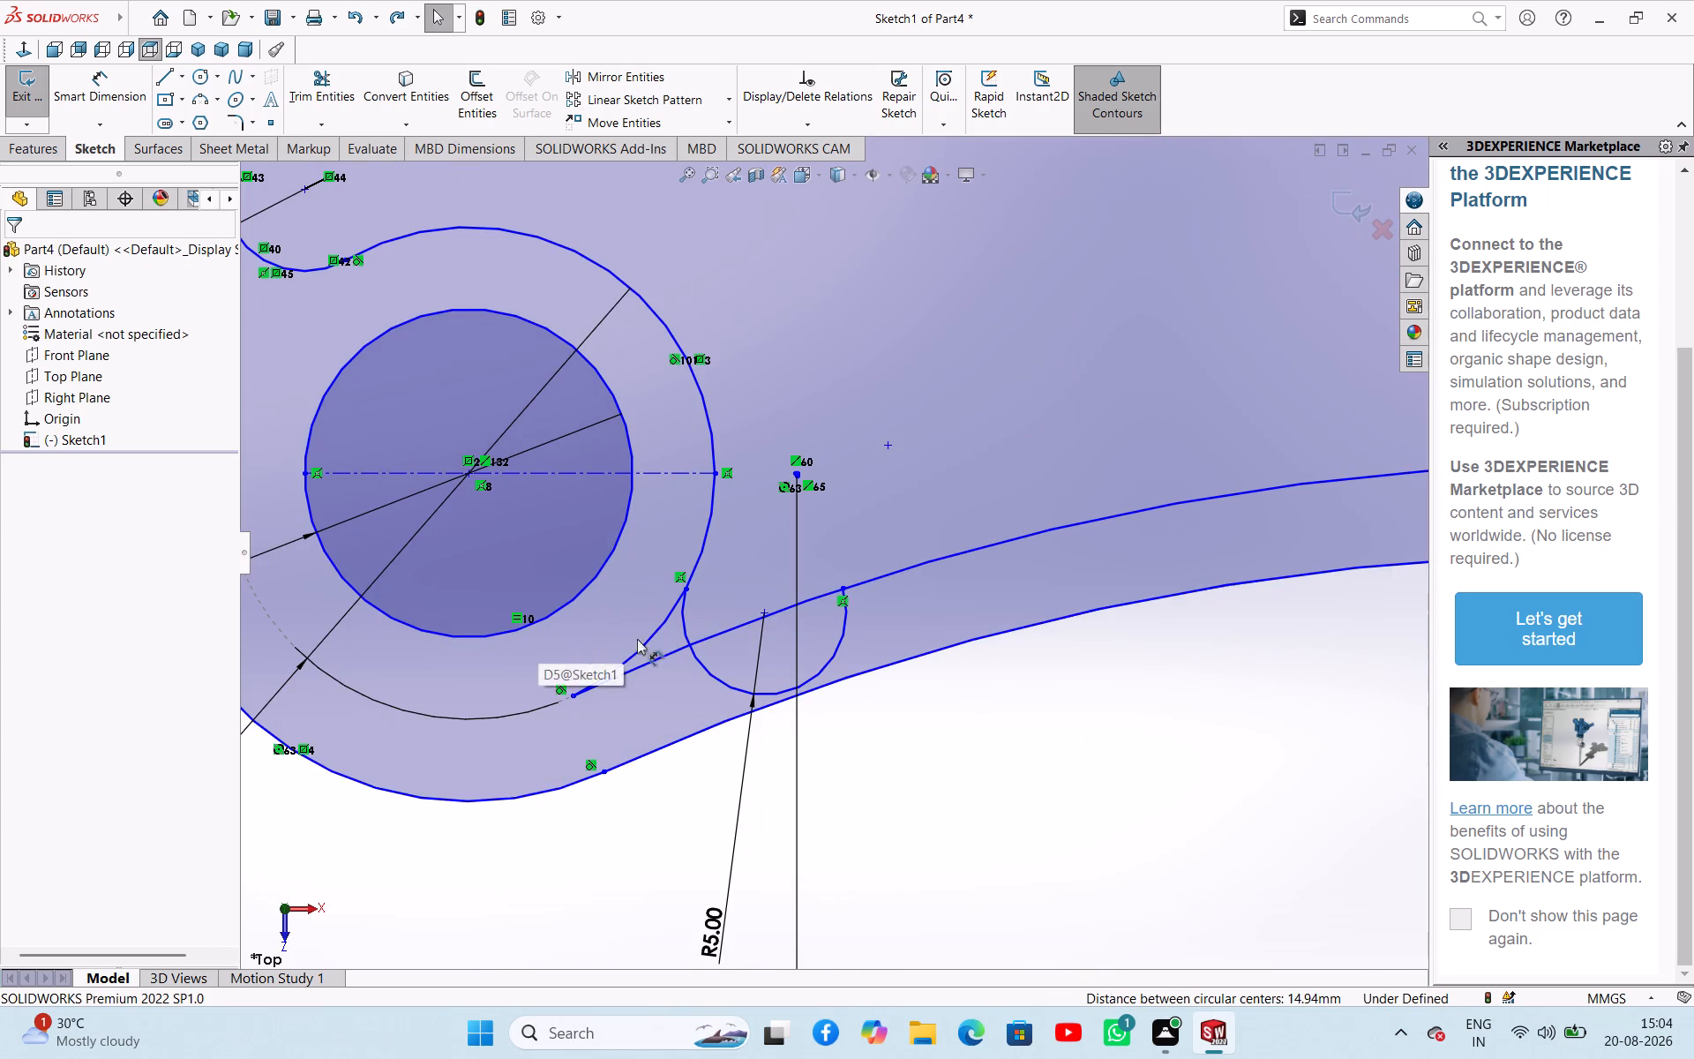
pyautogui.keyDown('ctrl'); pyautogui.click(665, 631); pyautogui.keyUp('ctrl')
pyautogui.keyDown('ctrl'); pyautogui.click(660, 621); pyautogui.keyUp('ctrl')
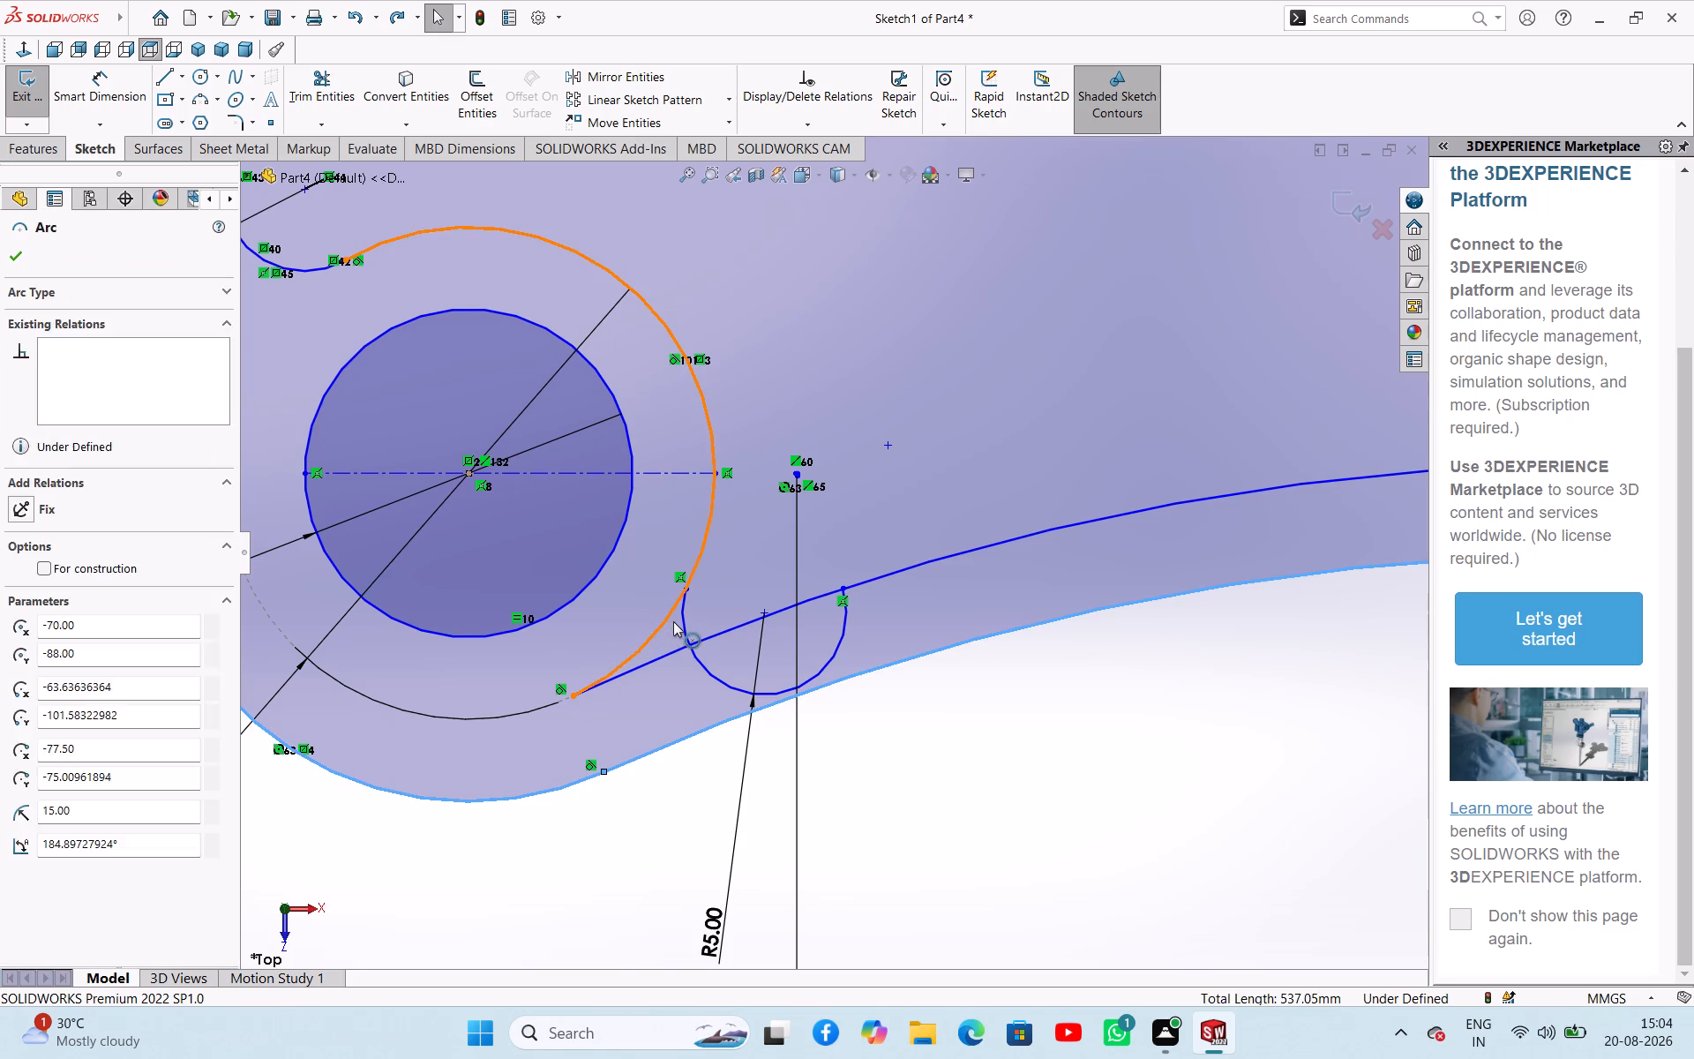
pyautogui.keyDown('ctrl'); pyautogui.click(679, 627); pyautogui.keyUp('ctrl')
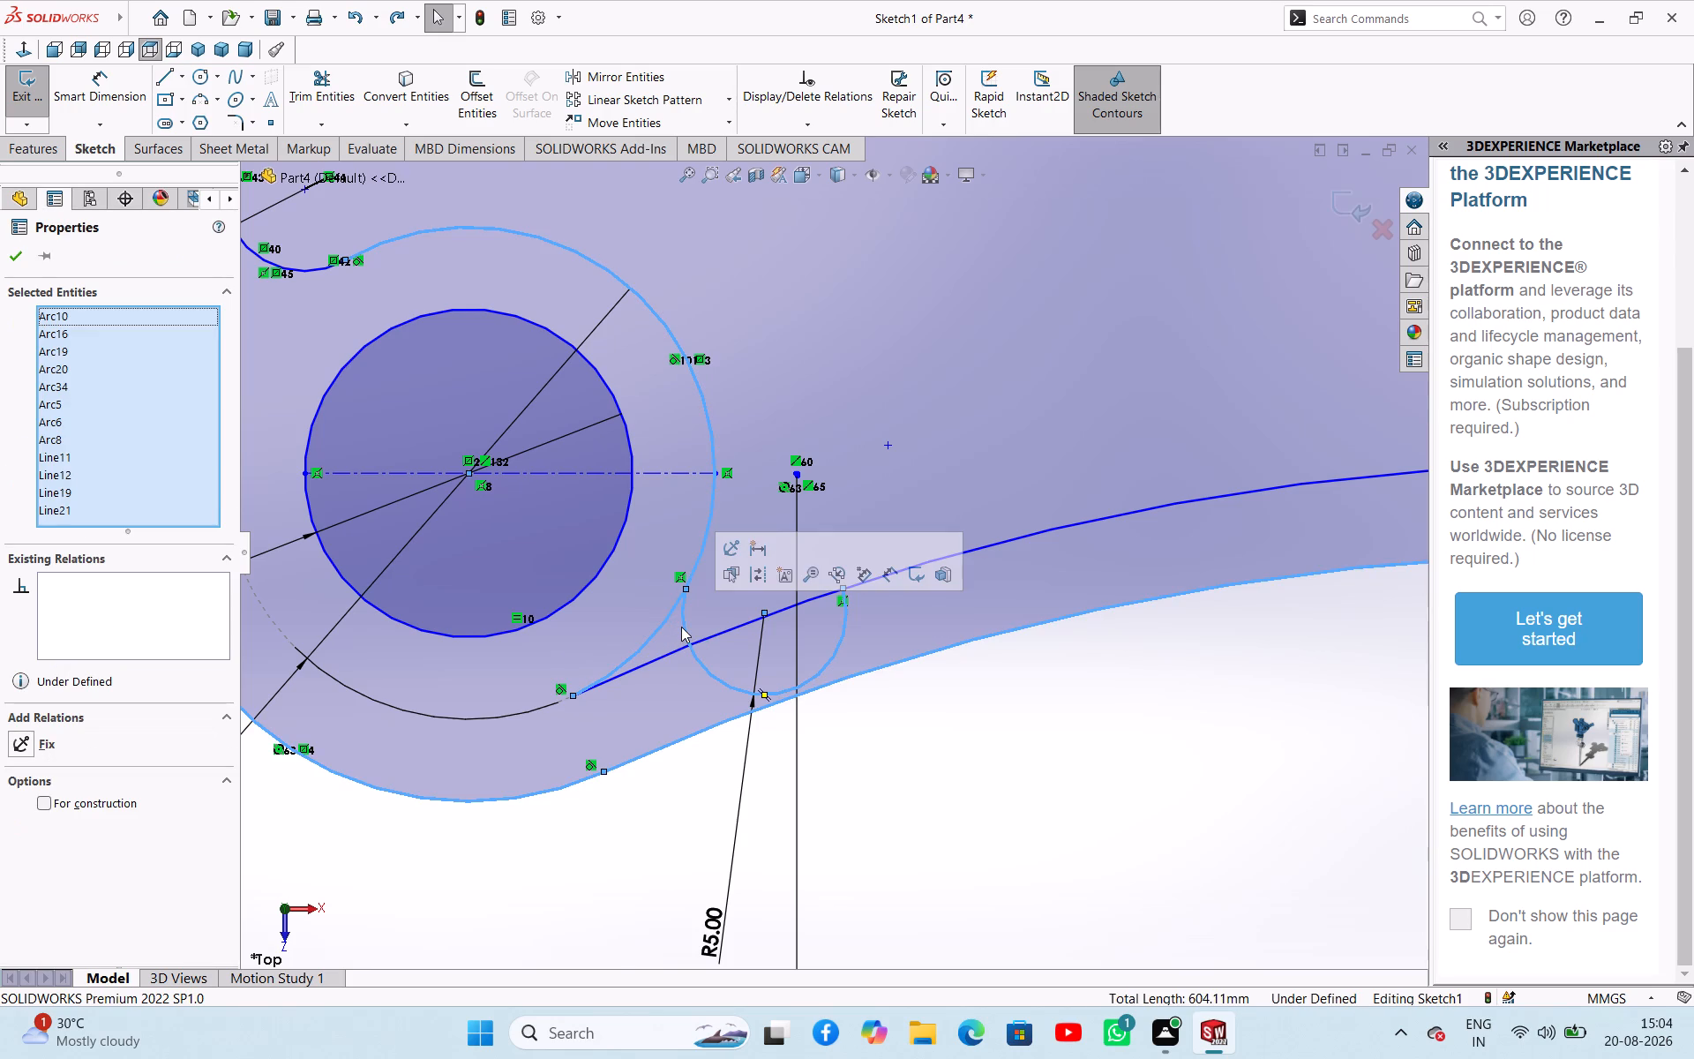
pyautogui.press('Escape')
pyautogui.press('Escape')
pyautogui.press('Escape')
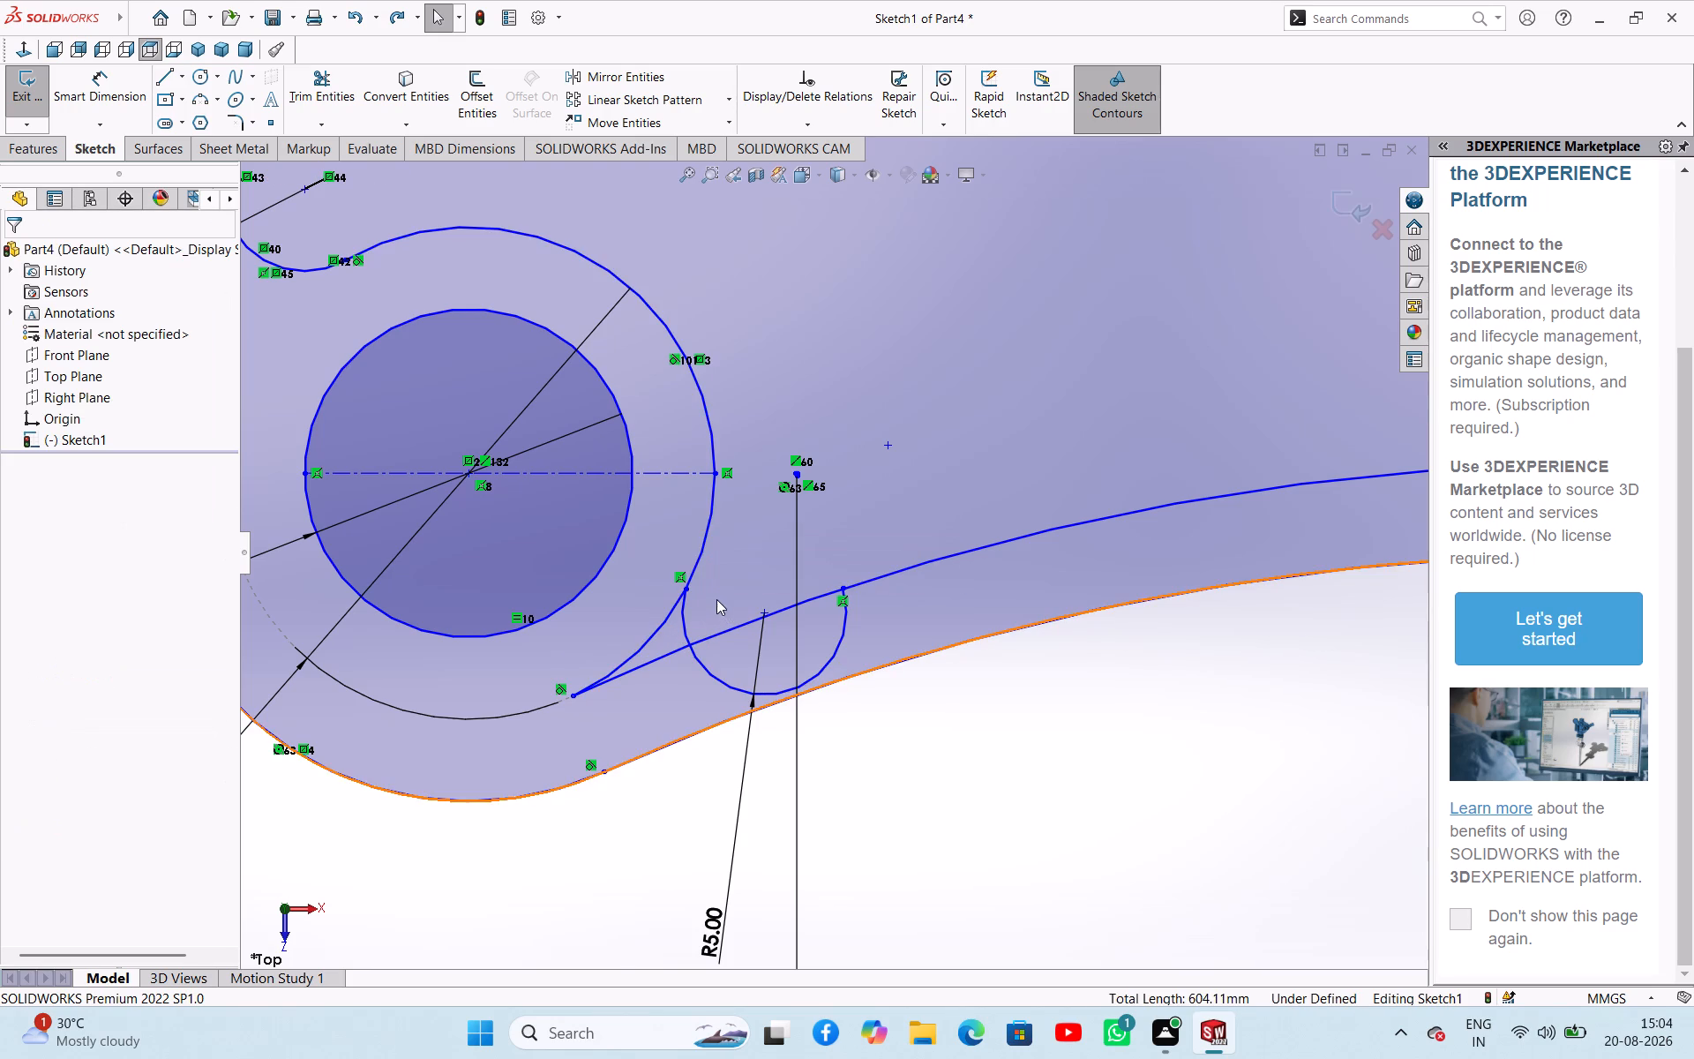
# Make the left R5 arc tangent to the left lower boss's 30 mm diameter arc.
pyautogui.click(672, 603)
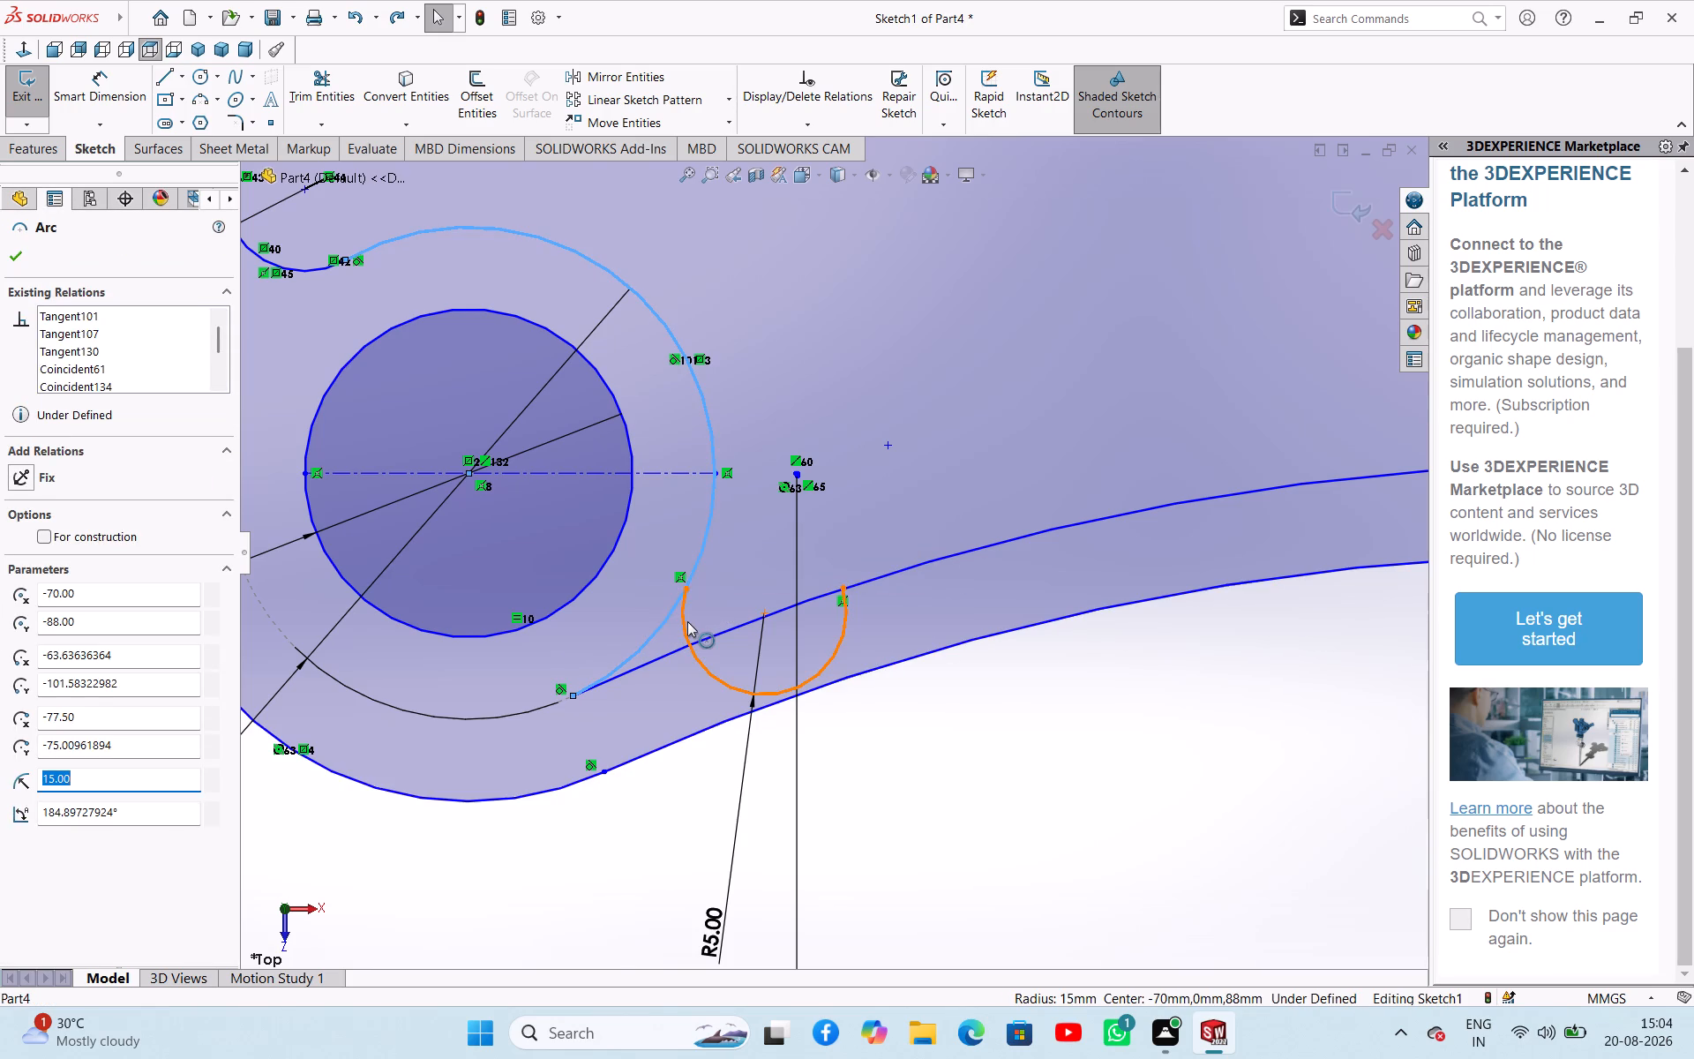
pyautogui.keyDown('ctrl'); pyautogui.click(687, 621); pyautogui.keyUp('ctrl')
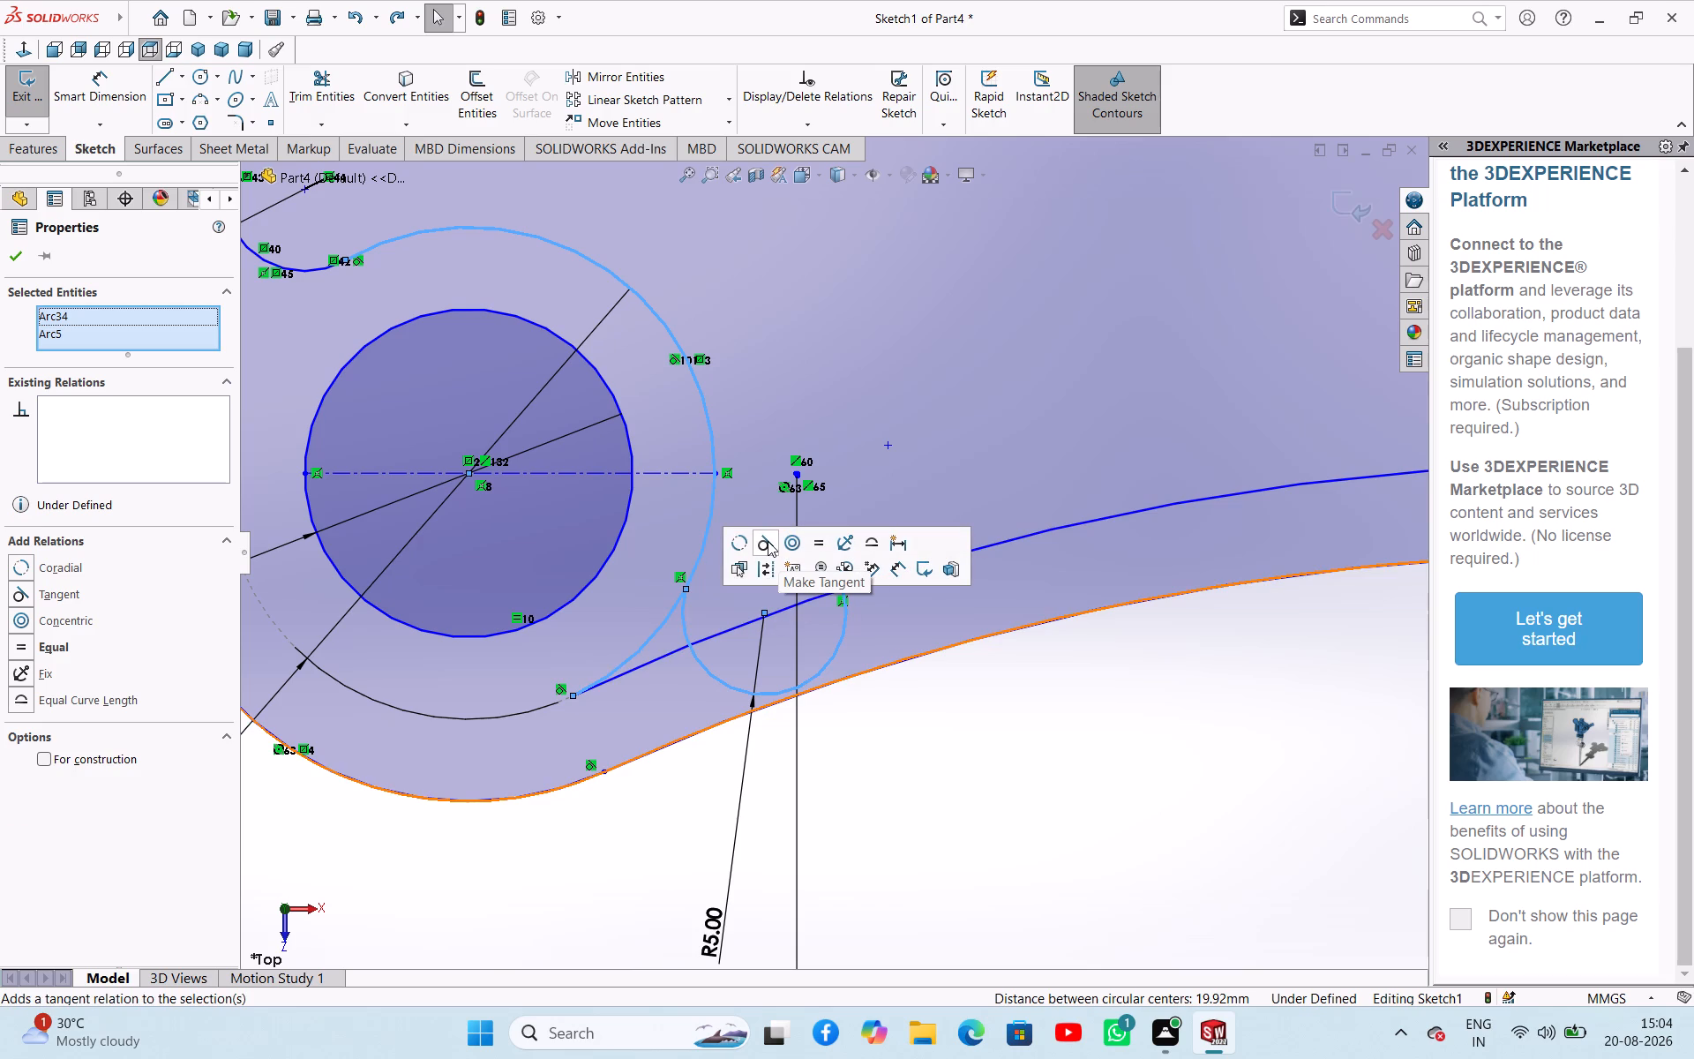
pyautogui.click(768, 541)
pyautogui.click(875, 762)
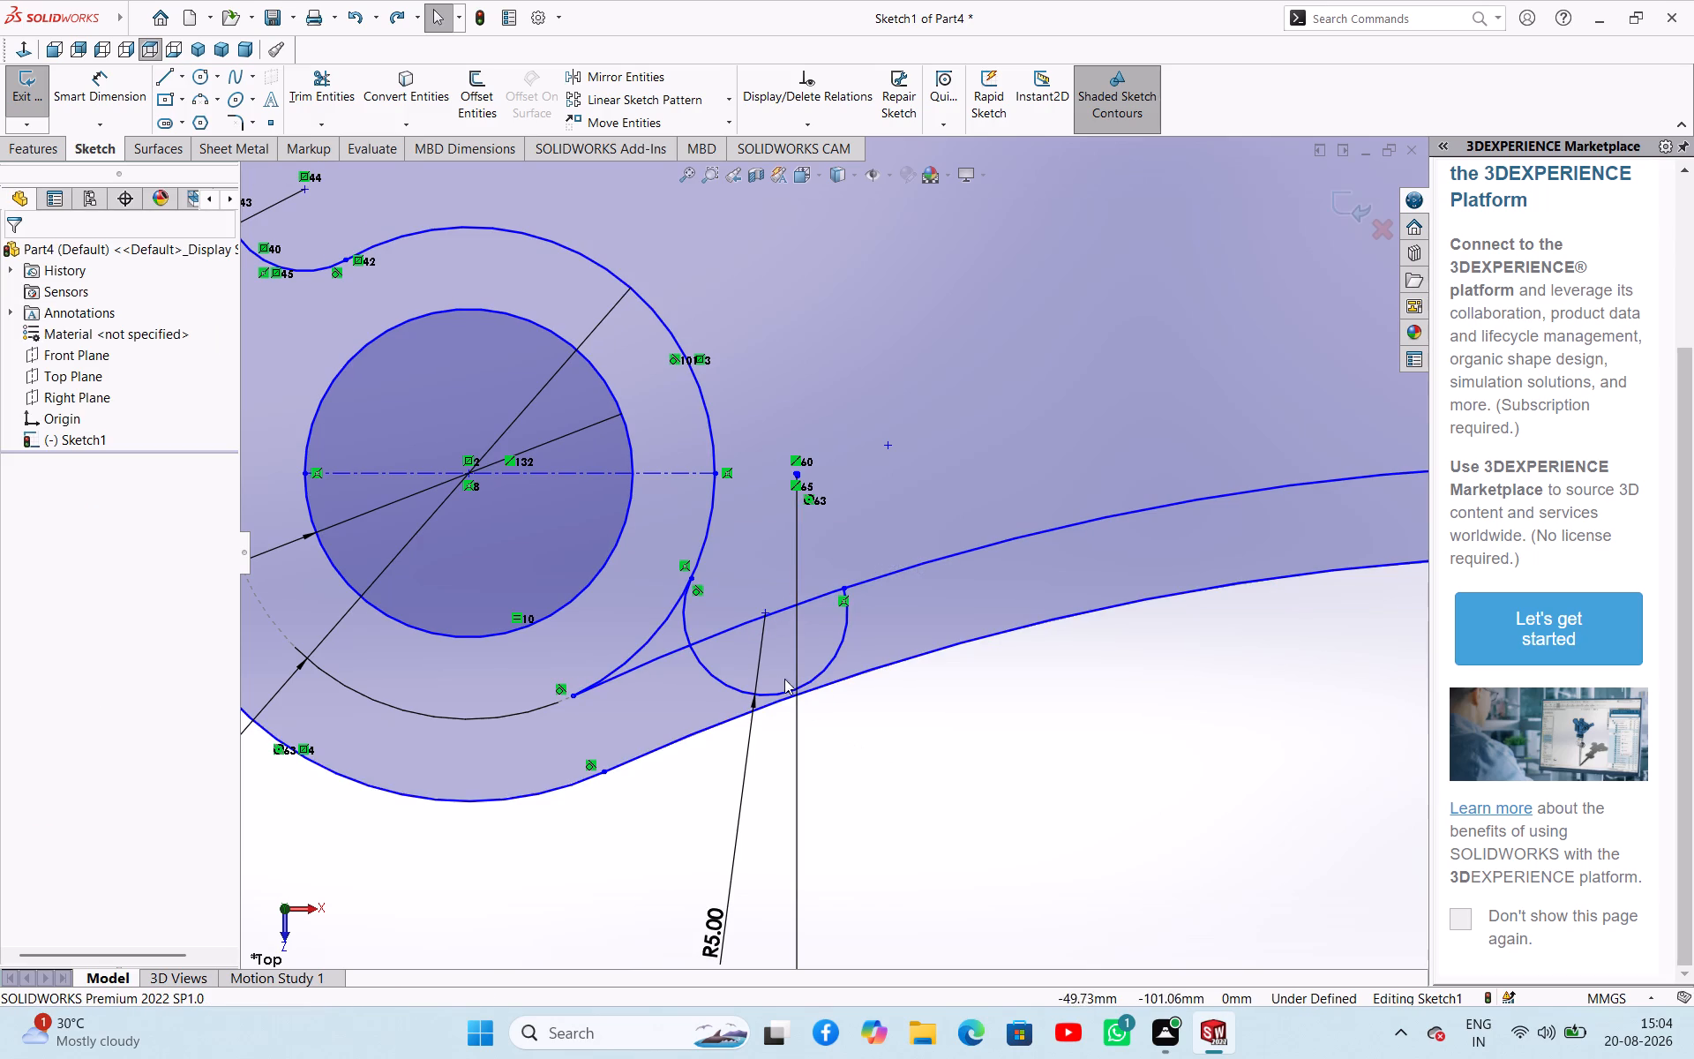
# Make the left R5 arc tangent to the recess's inner R150 bottom arc.
pyautogui.click(708, 635)
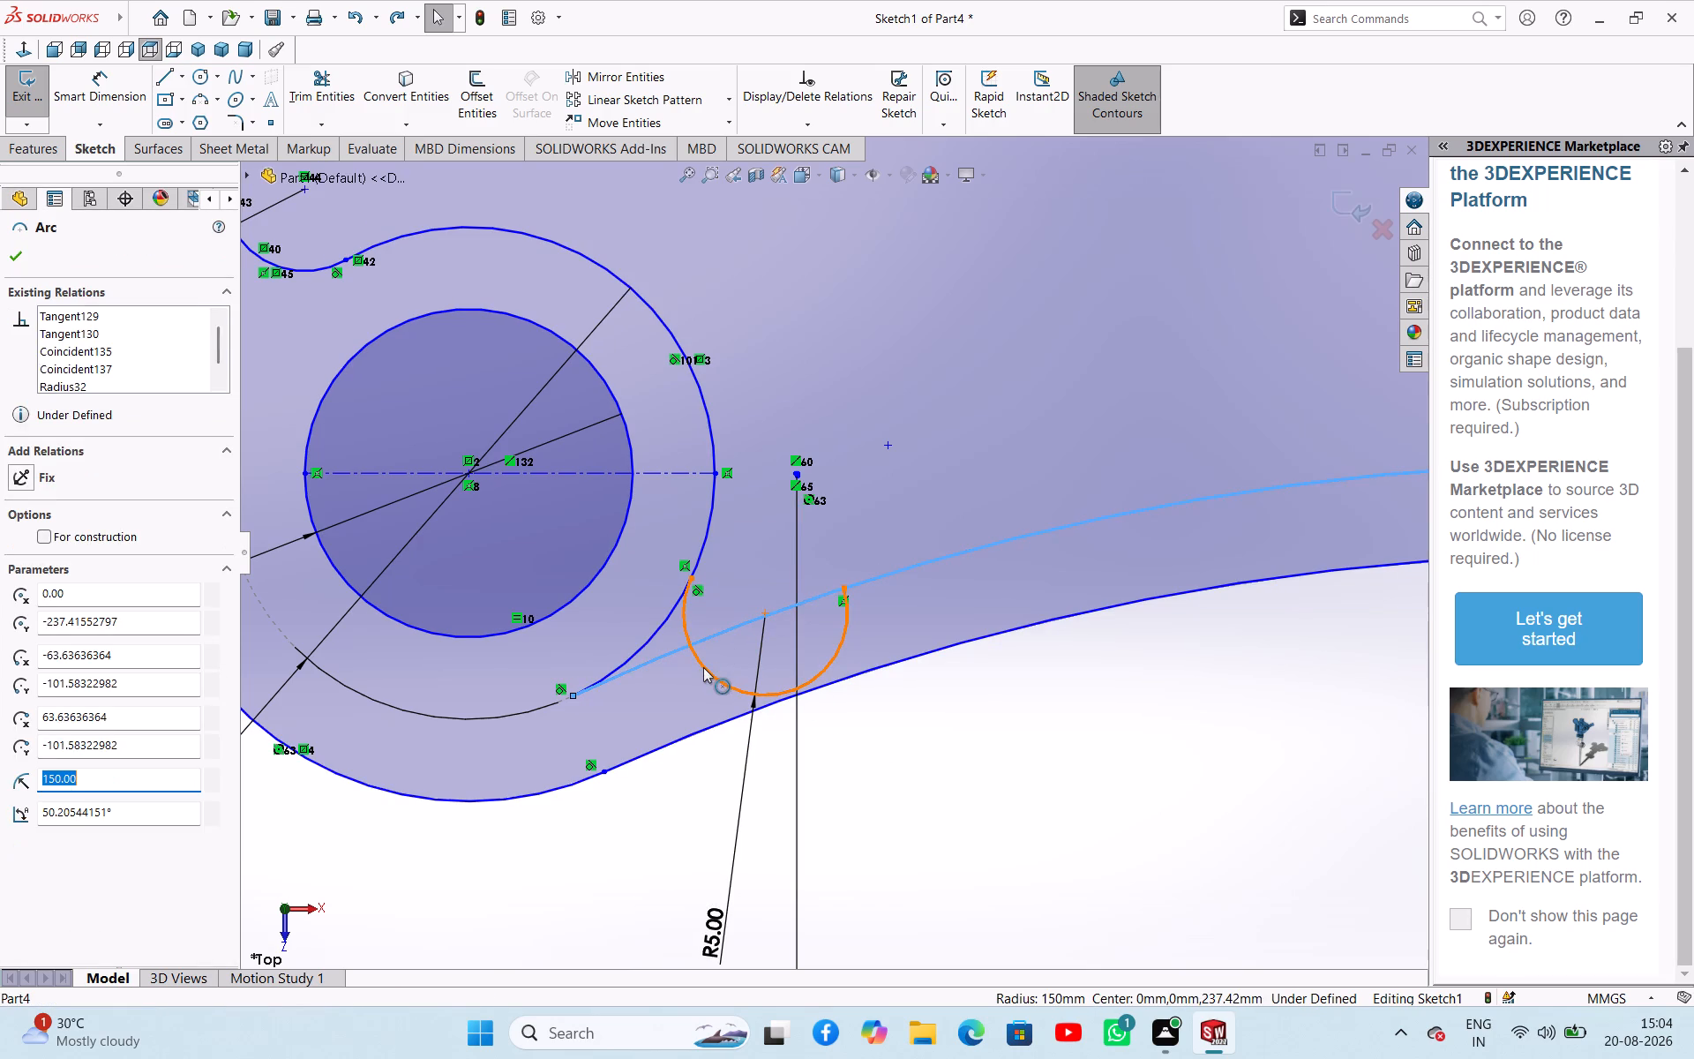
pyautogui.keyDown('ctrl'); pyautogui.click(703, 667); pyautogui.keyUp('ctrl')
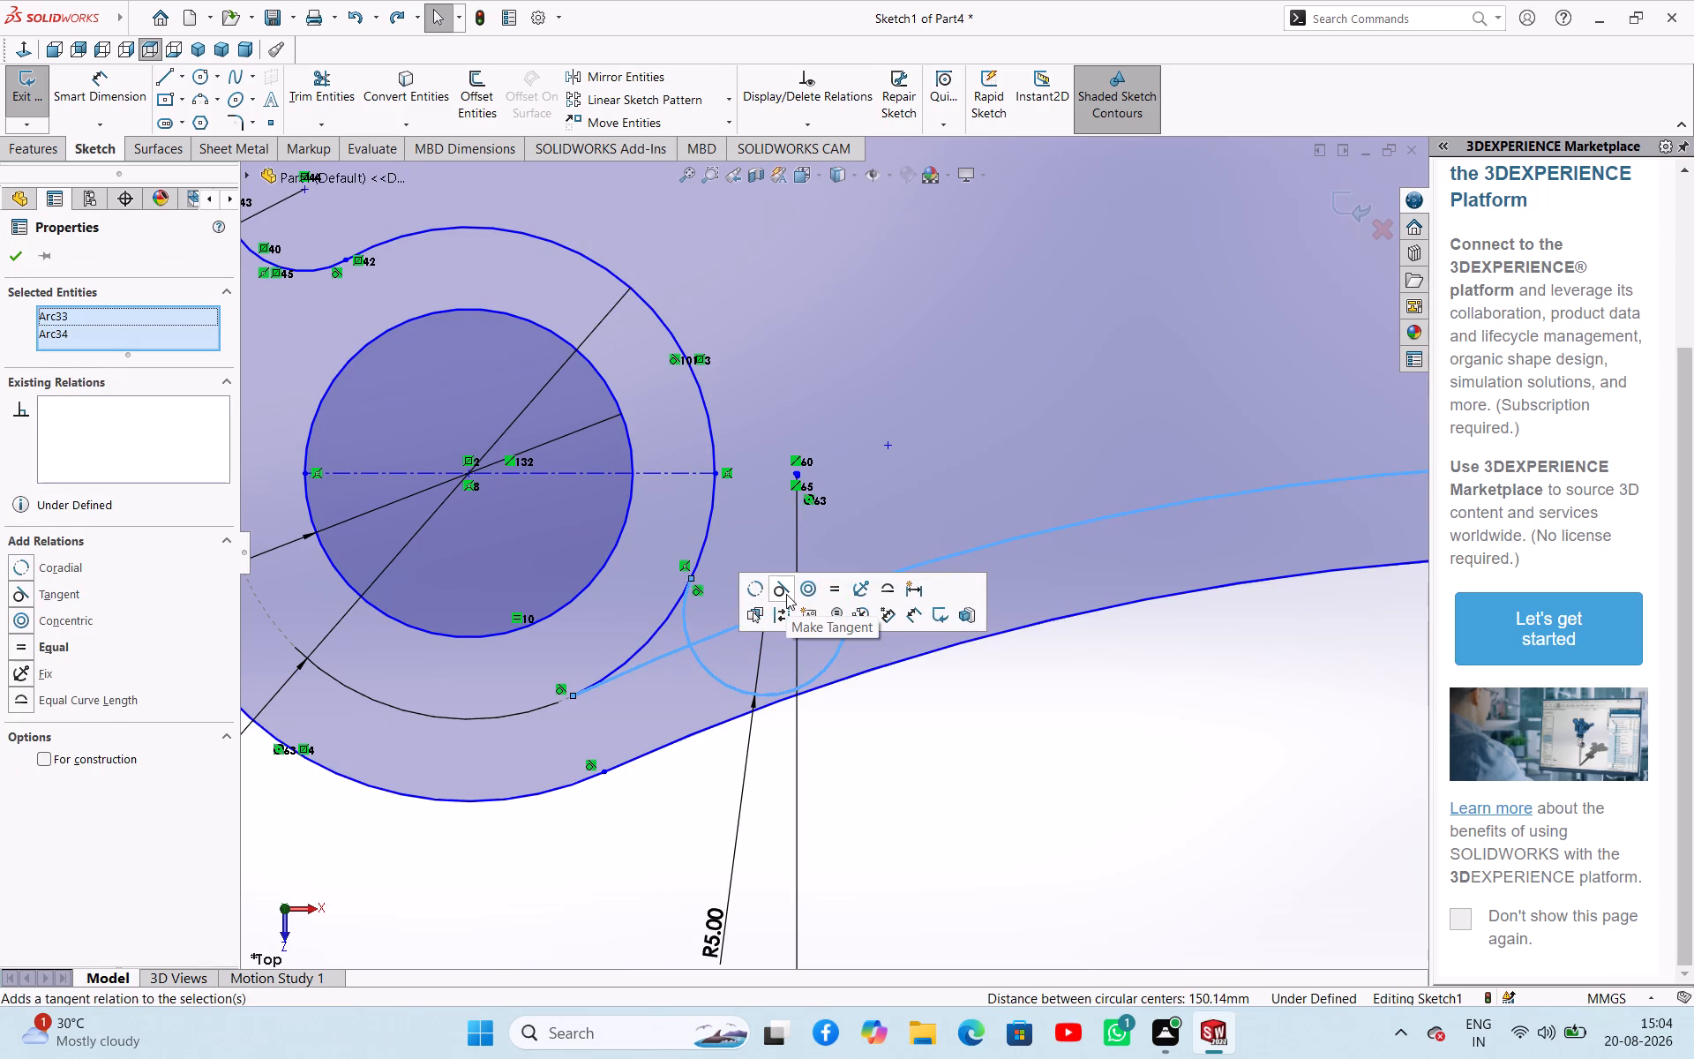
pyautogui.click(786, 594)
pyautogui.click(911, 814)
# Trim the leftover ends of the inner R150 arc and the 30 mm boss arc beyond the left R5 blend.
pyautogui.scroll(2, 859, 755)
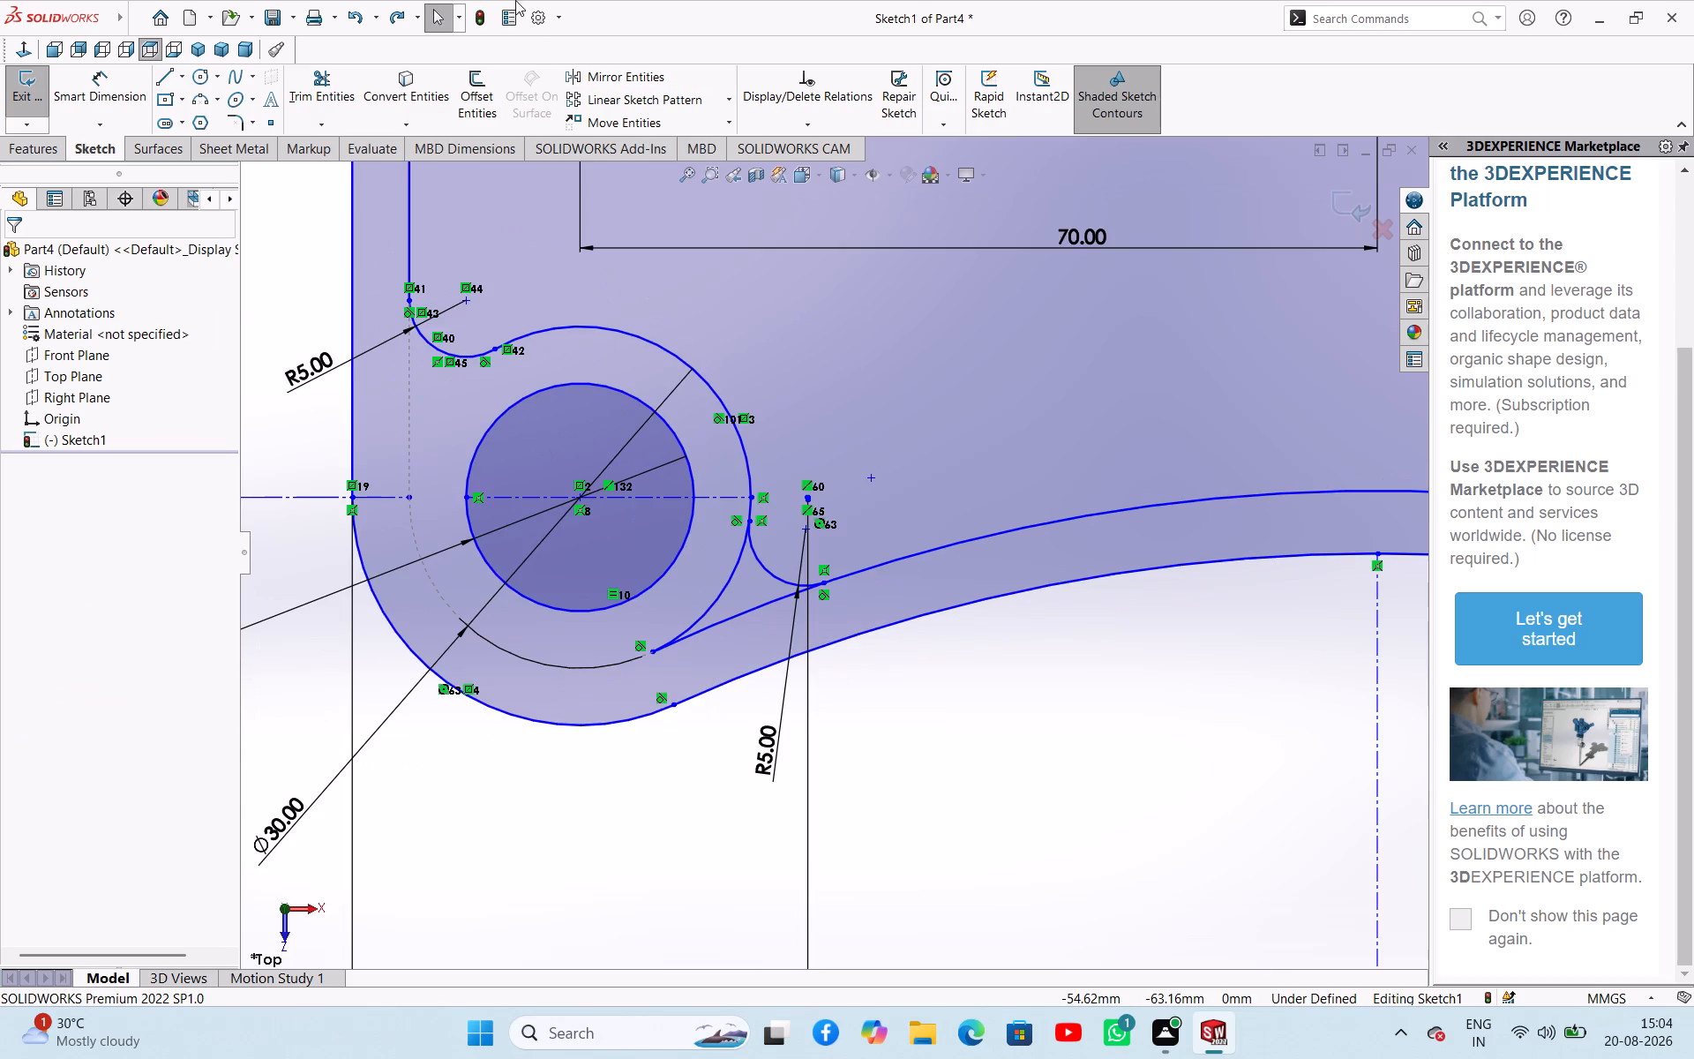
pyautogui.moveTo(320, 95); pyautogui.dragTo(325, 106)
pyautogui.moveTo(709, 640); pyautogui.dragTo(718, 602)
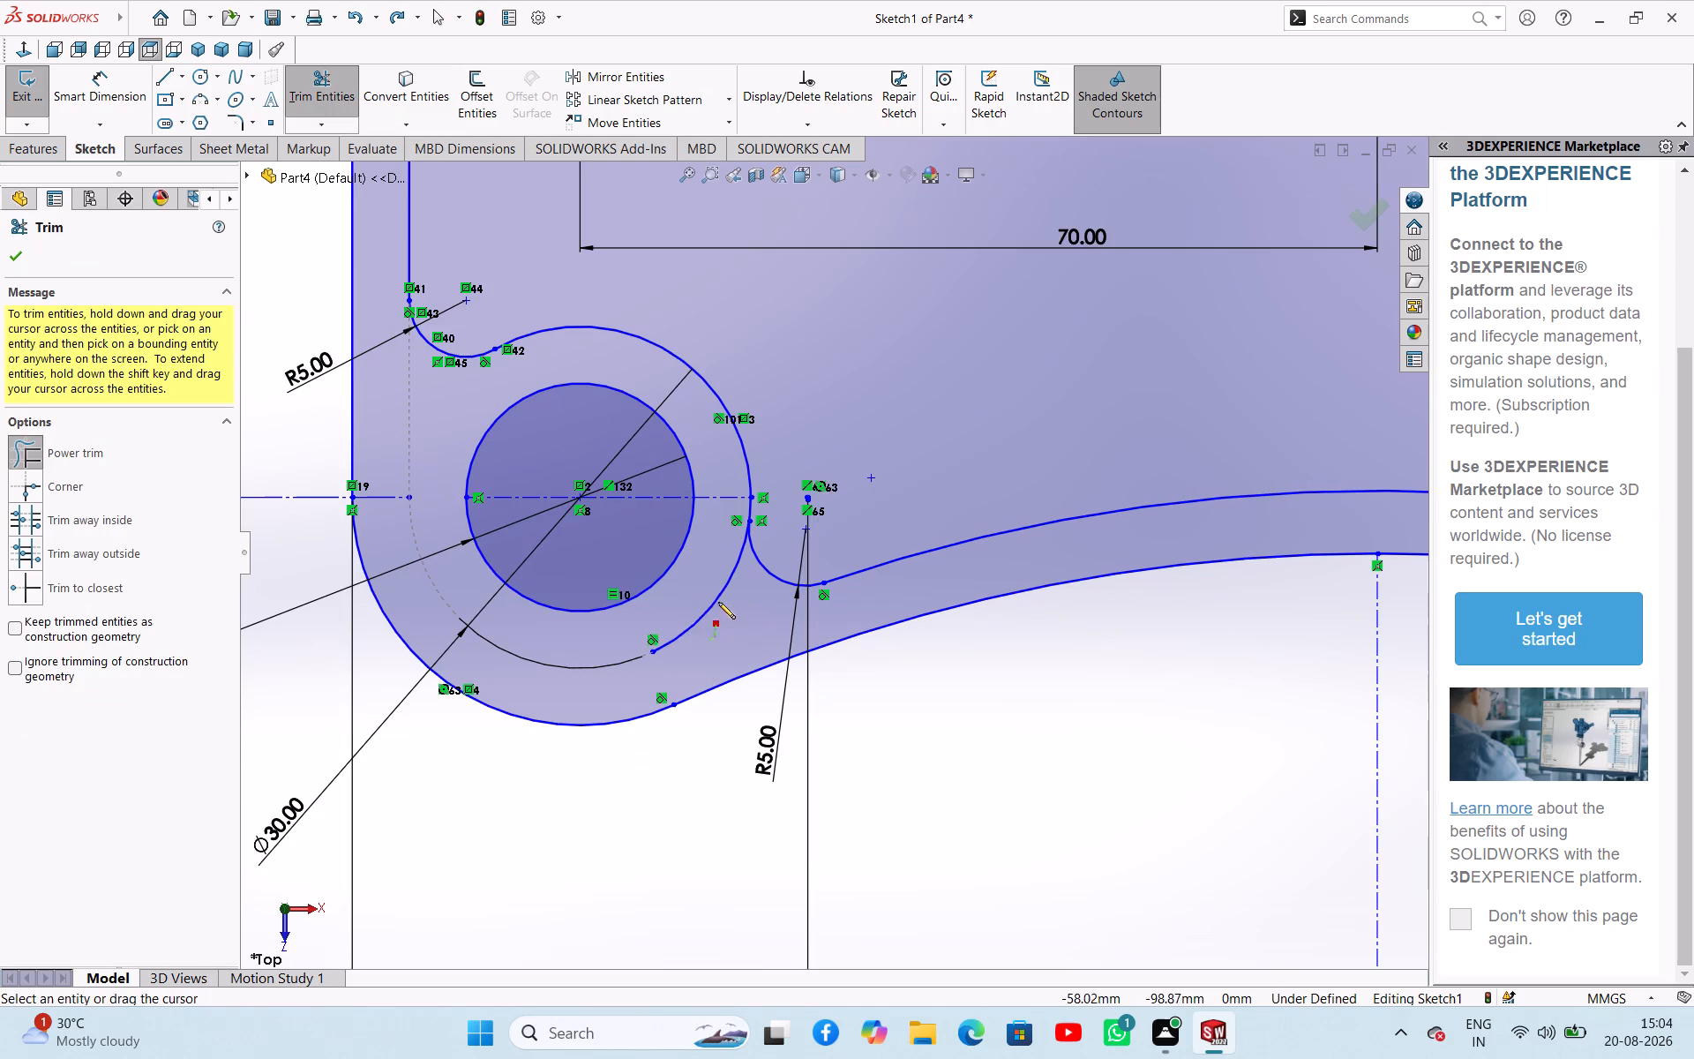
pyautogui.moveTo(718, 602); pyautogui.dragTo(715, 582)
pyautogui.scroll(4, 724, 590)
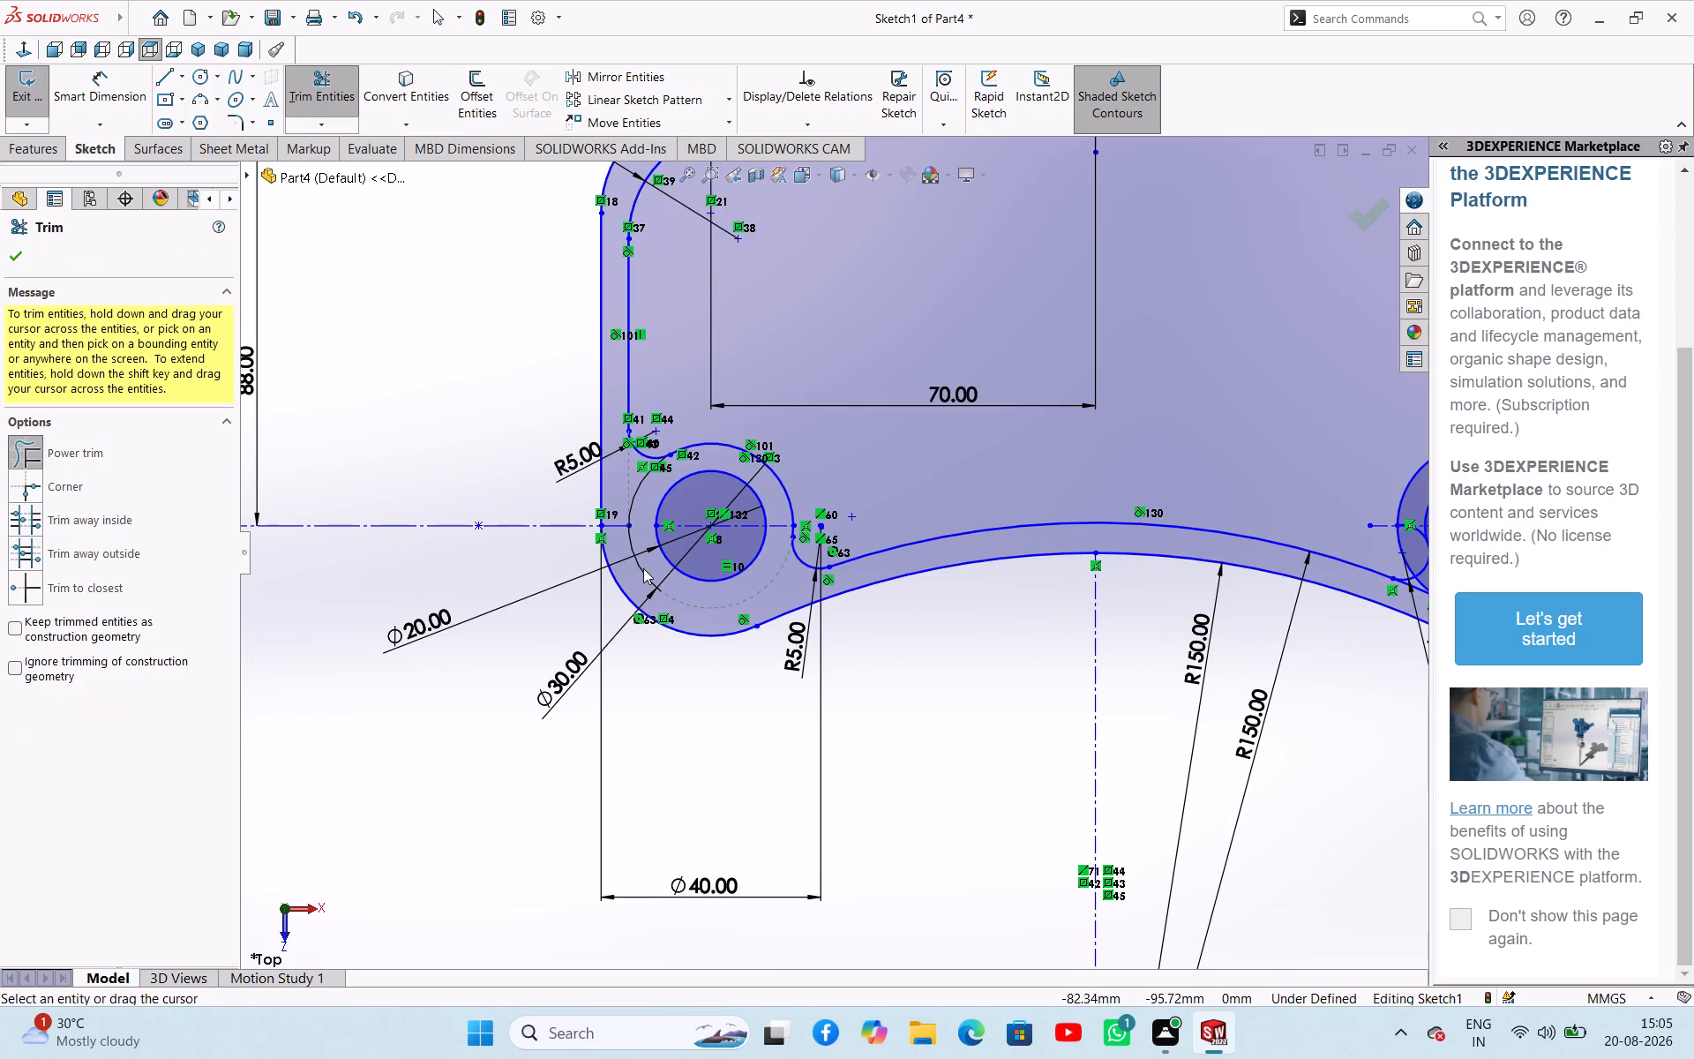
pyautogui.moveTo(637, 573); pyautogui.dragTo(648, 566)
pyautogui.scroll(2, 693, 611)
pyautogui.scroll(-1, 1135, 615)
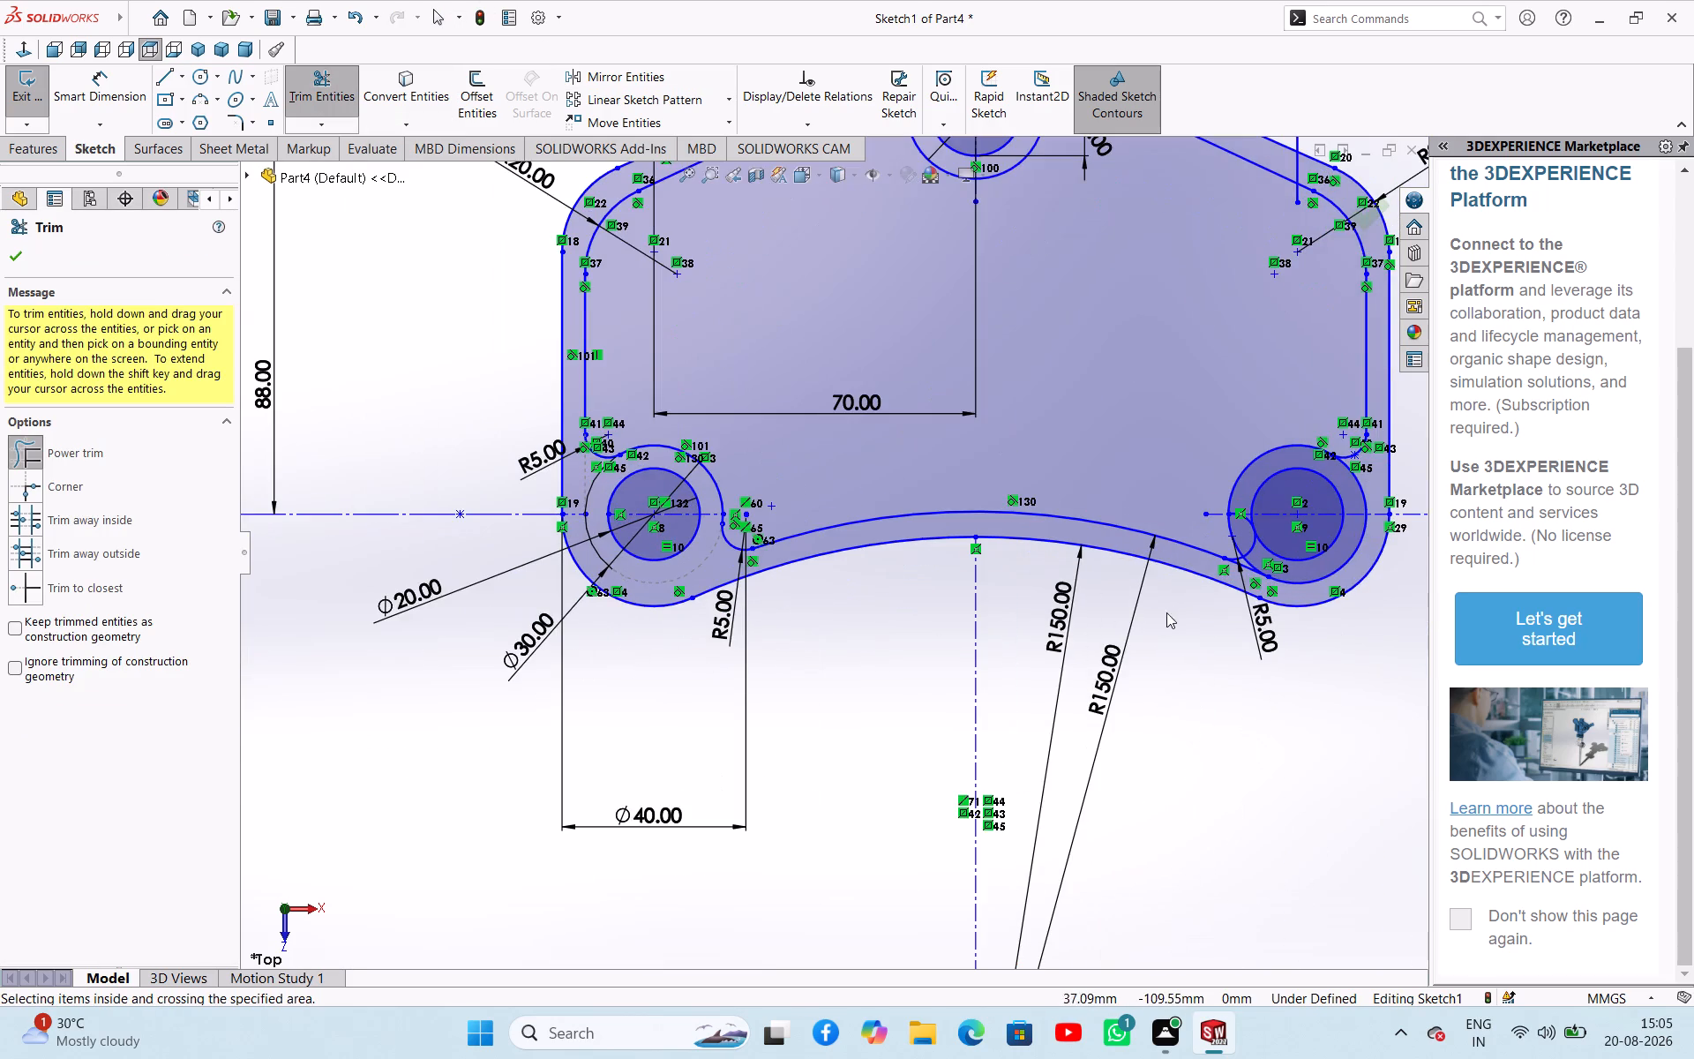
pyautogui.scroll(1, 1176, 609)
pyautogui.scroll(-2, 1224, 552)
pyautogui.press('Escape')
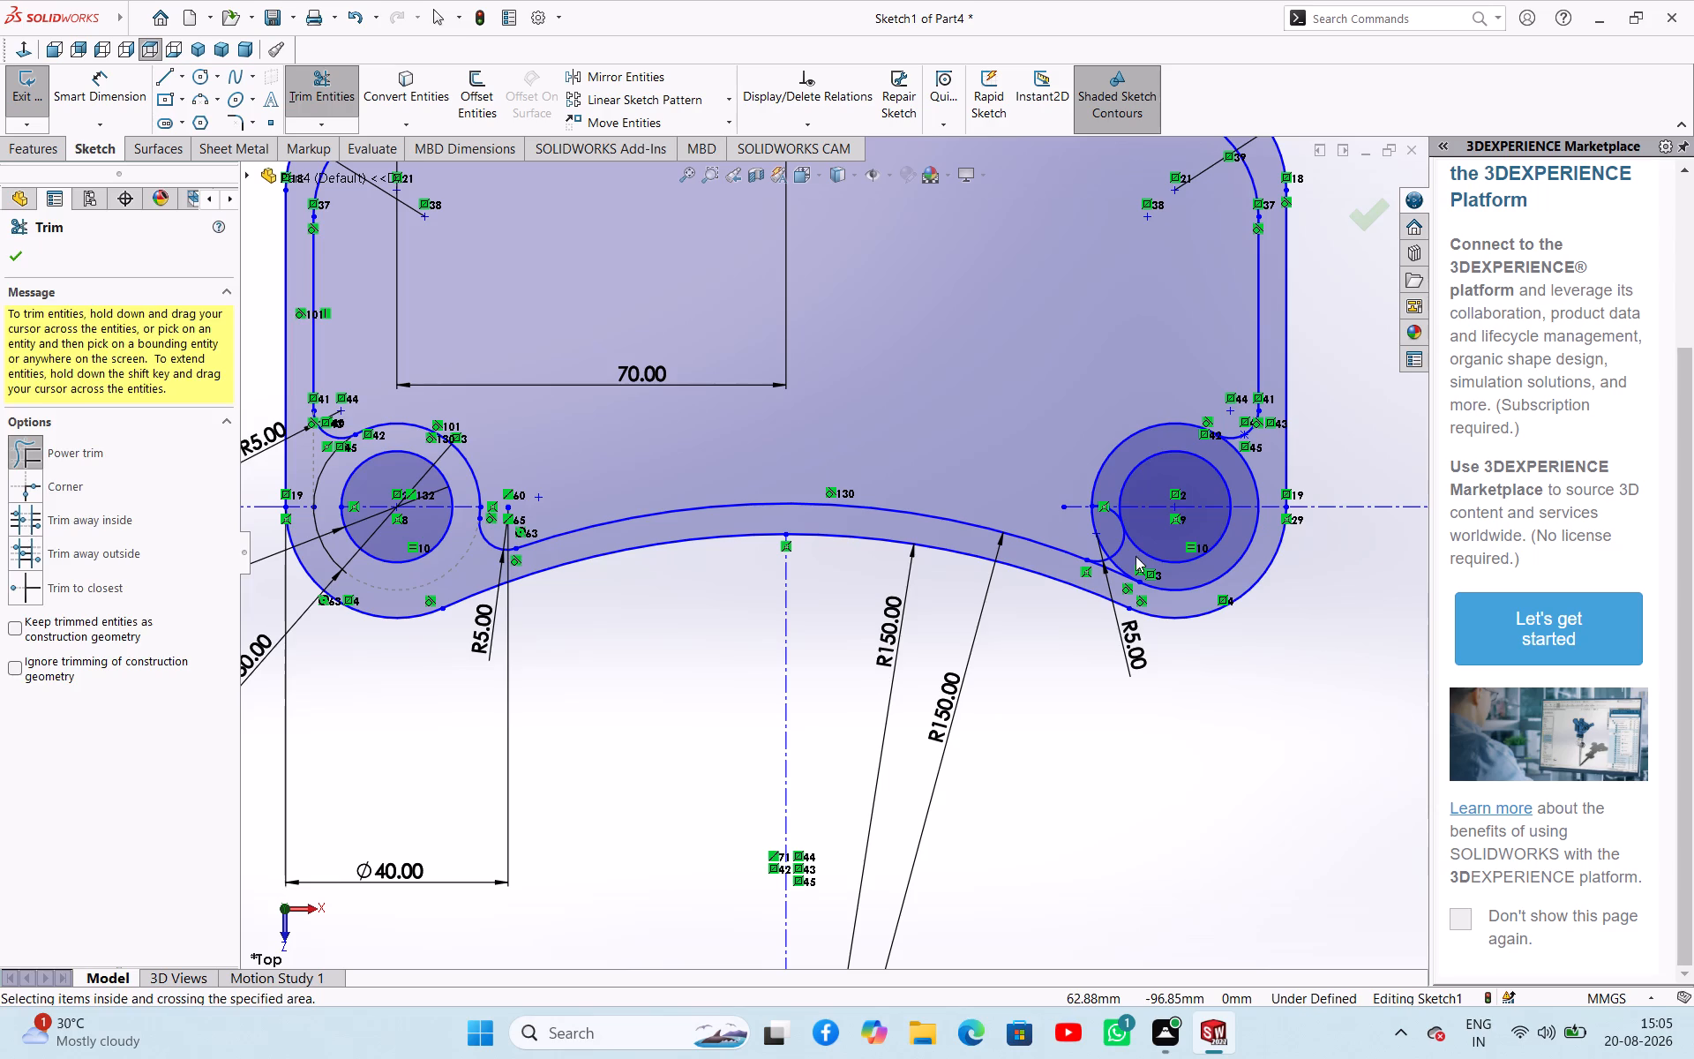
# Delete the R5 arc beside the right lower boss.
pyautogui.click(1121, 539)
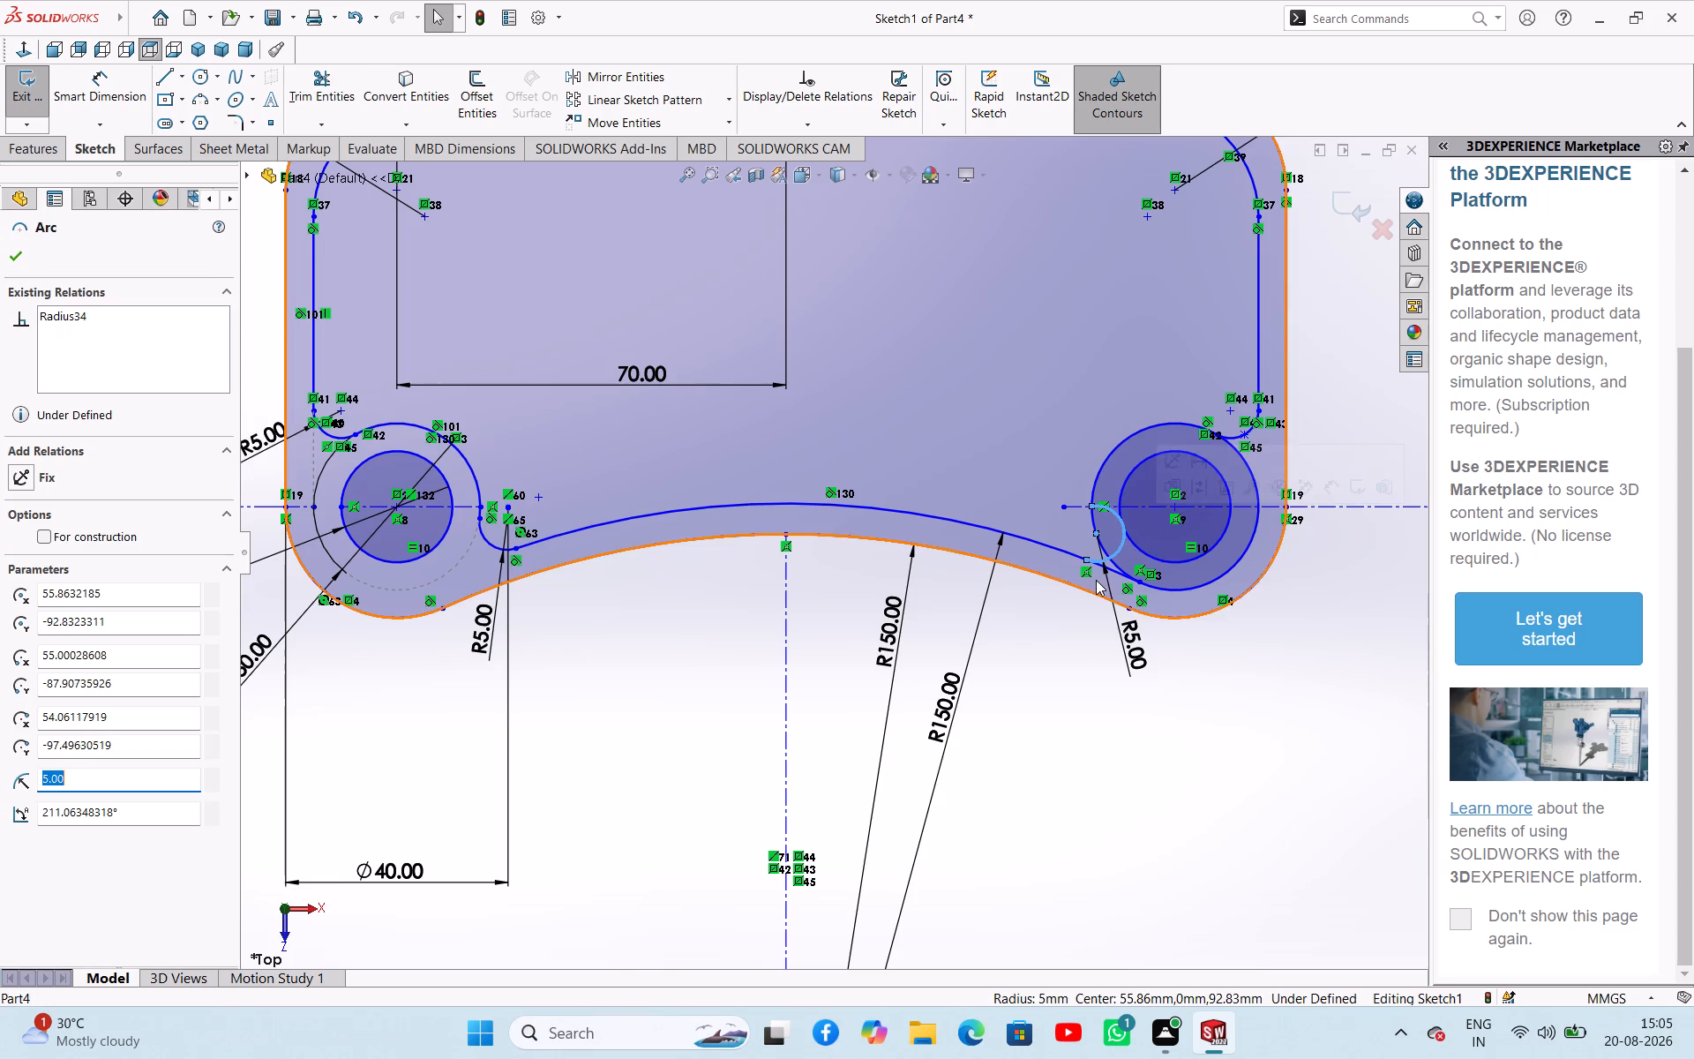
pyautogui.press('Delete')
pyautogui.press('Return')
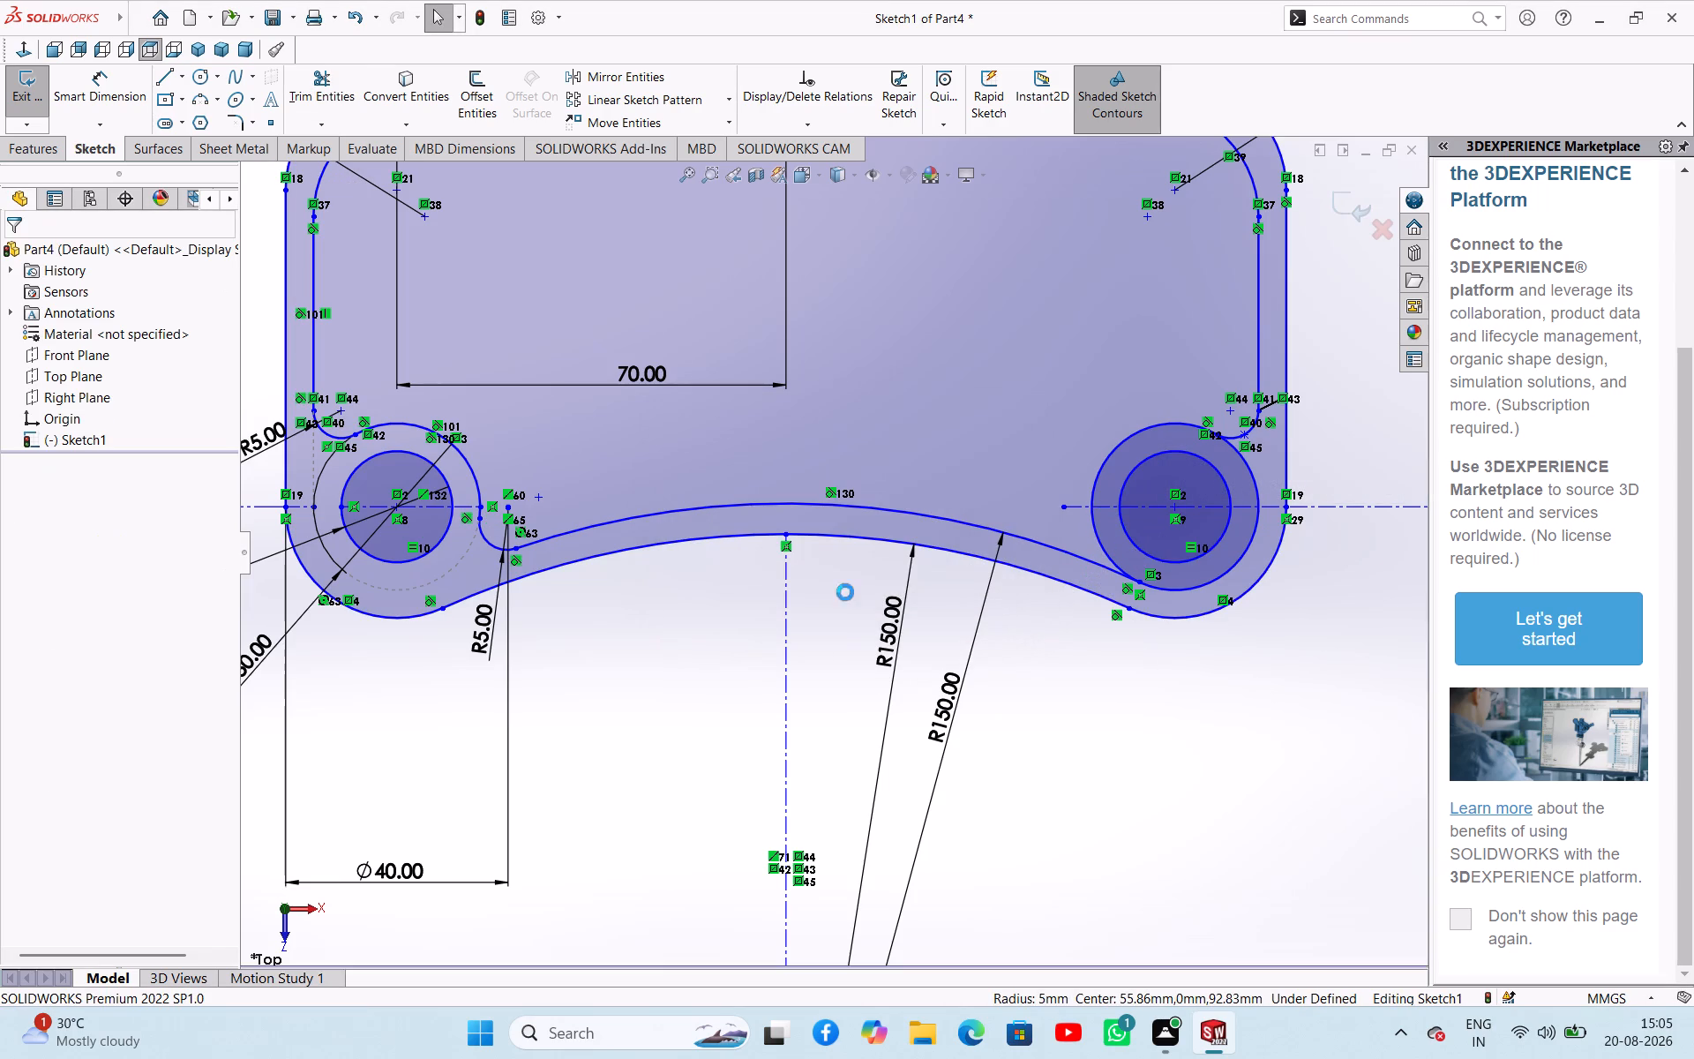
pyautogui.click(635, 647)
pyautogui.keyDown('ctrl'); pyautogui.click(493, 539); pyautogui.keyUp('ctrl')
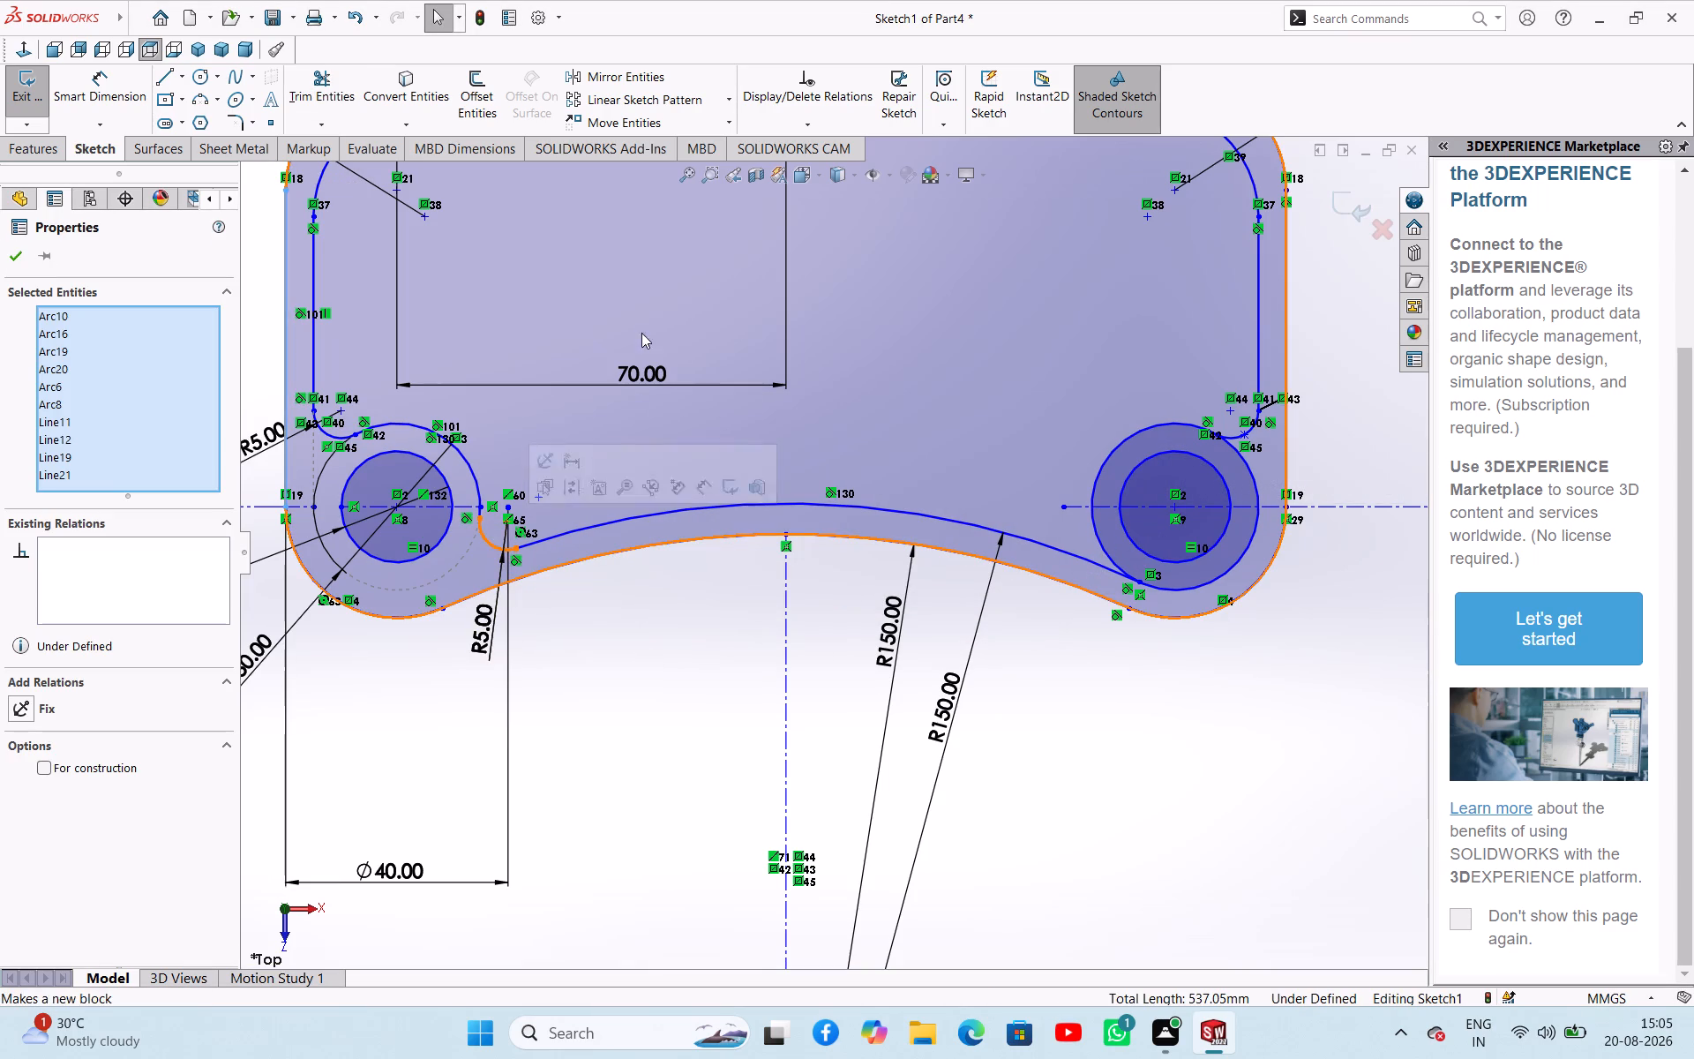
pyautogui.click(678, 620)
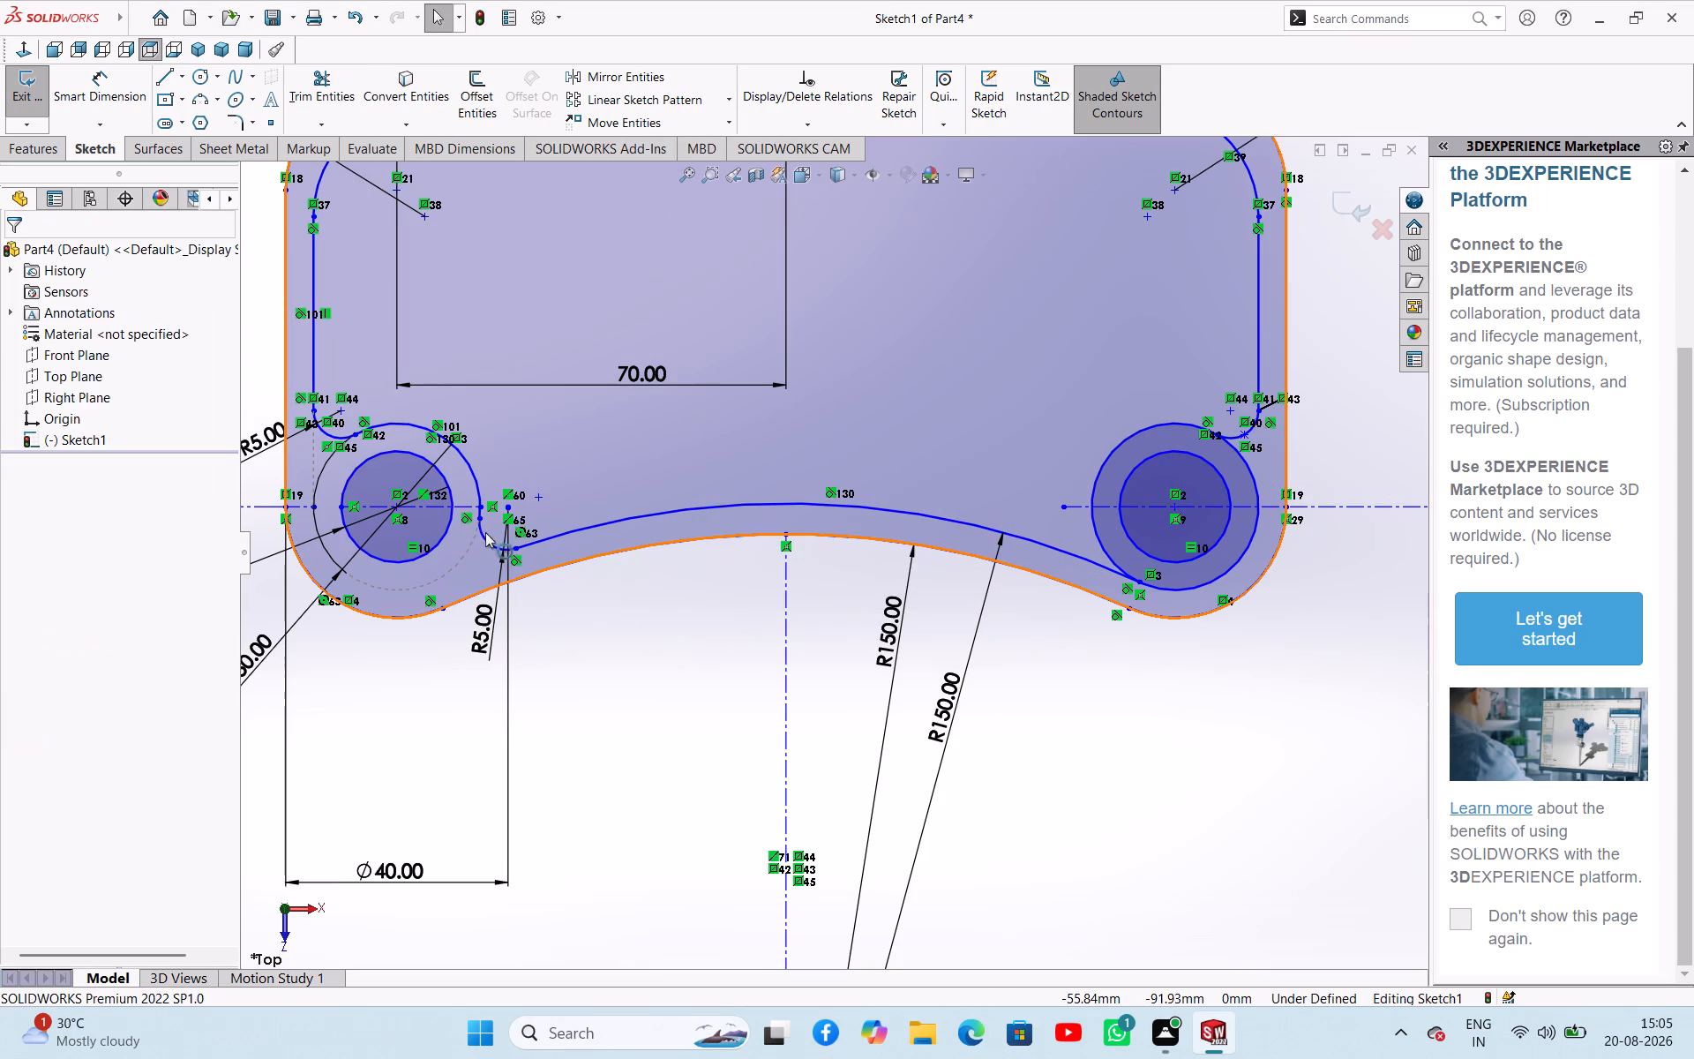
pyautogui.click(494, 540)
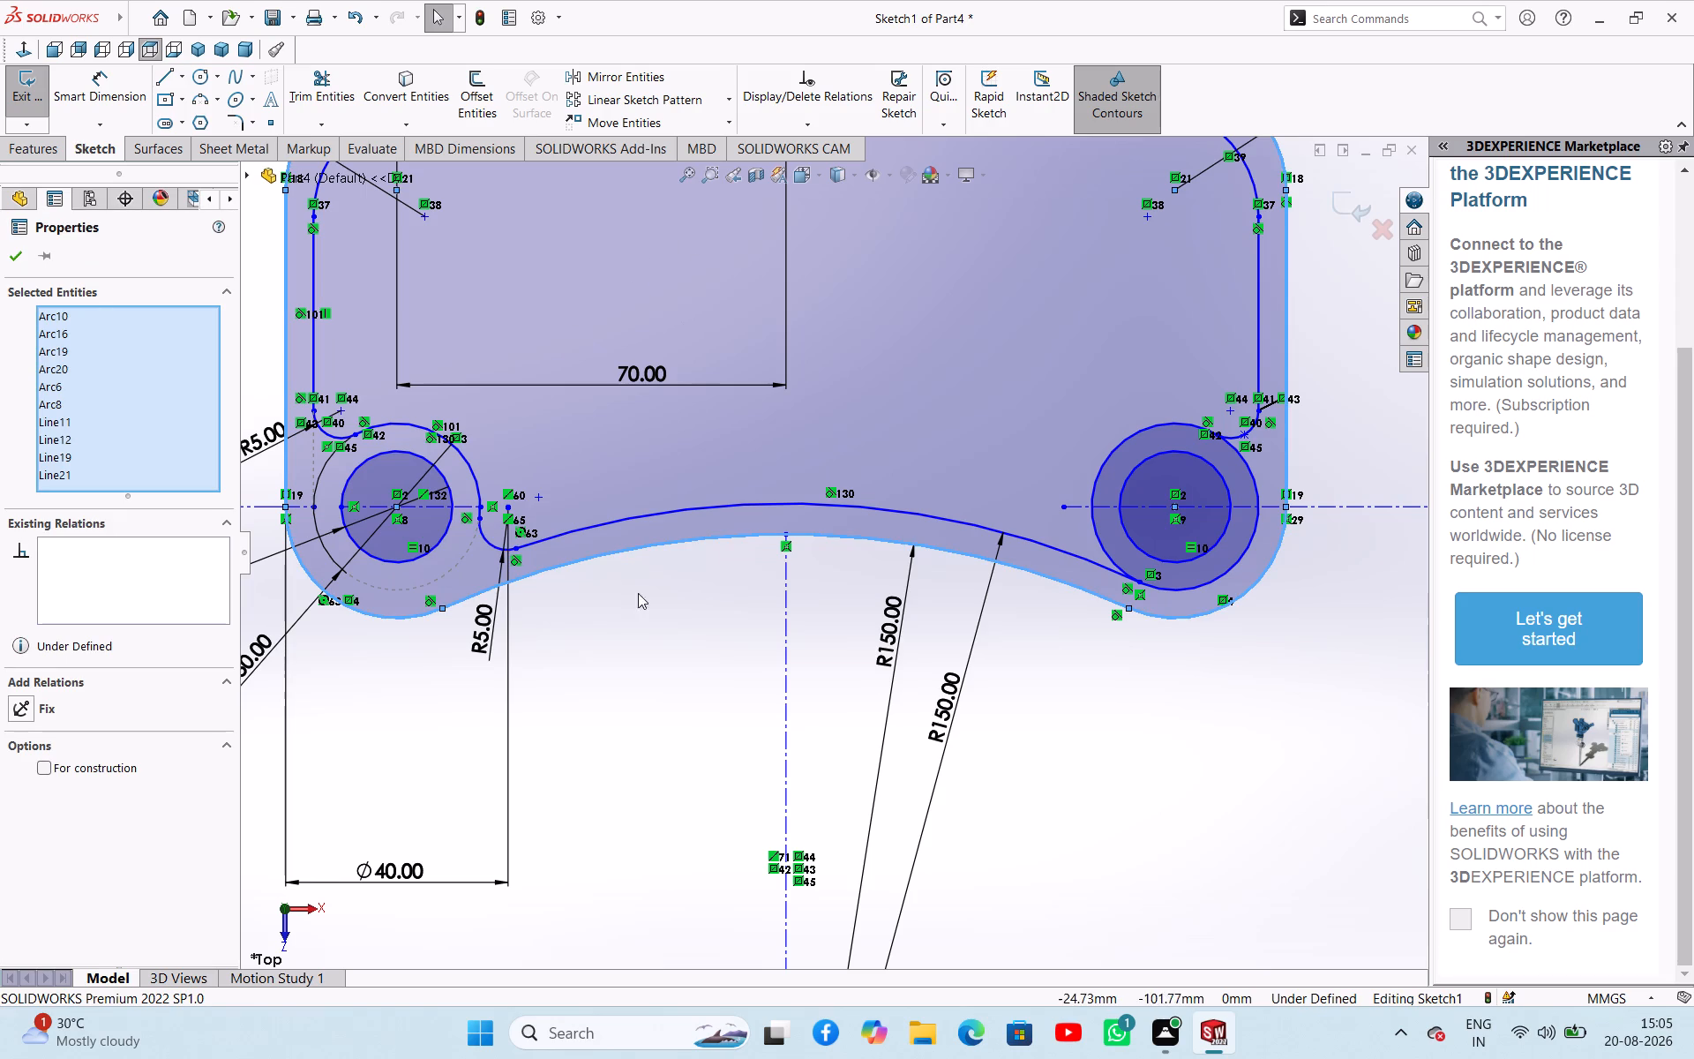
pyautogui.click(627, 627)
# Mirror the left R5 blend arc about the vertical centerline to the right lower boss, keeping the original.
pyautogui.click(482, 536)
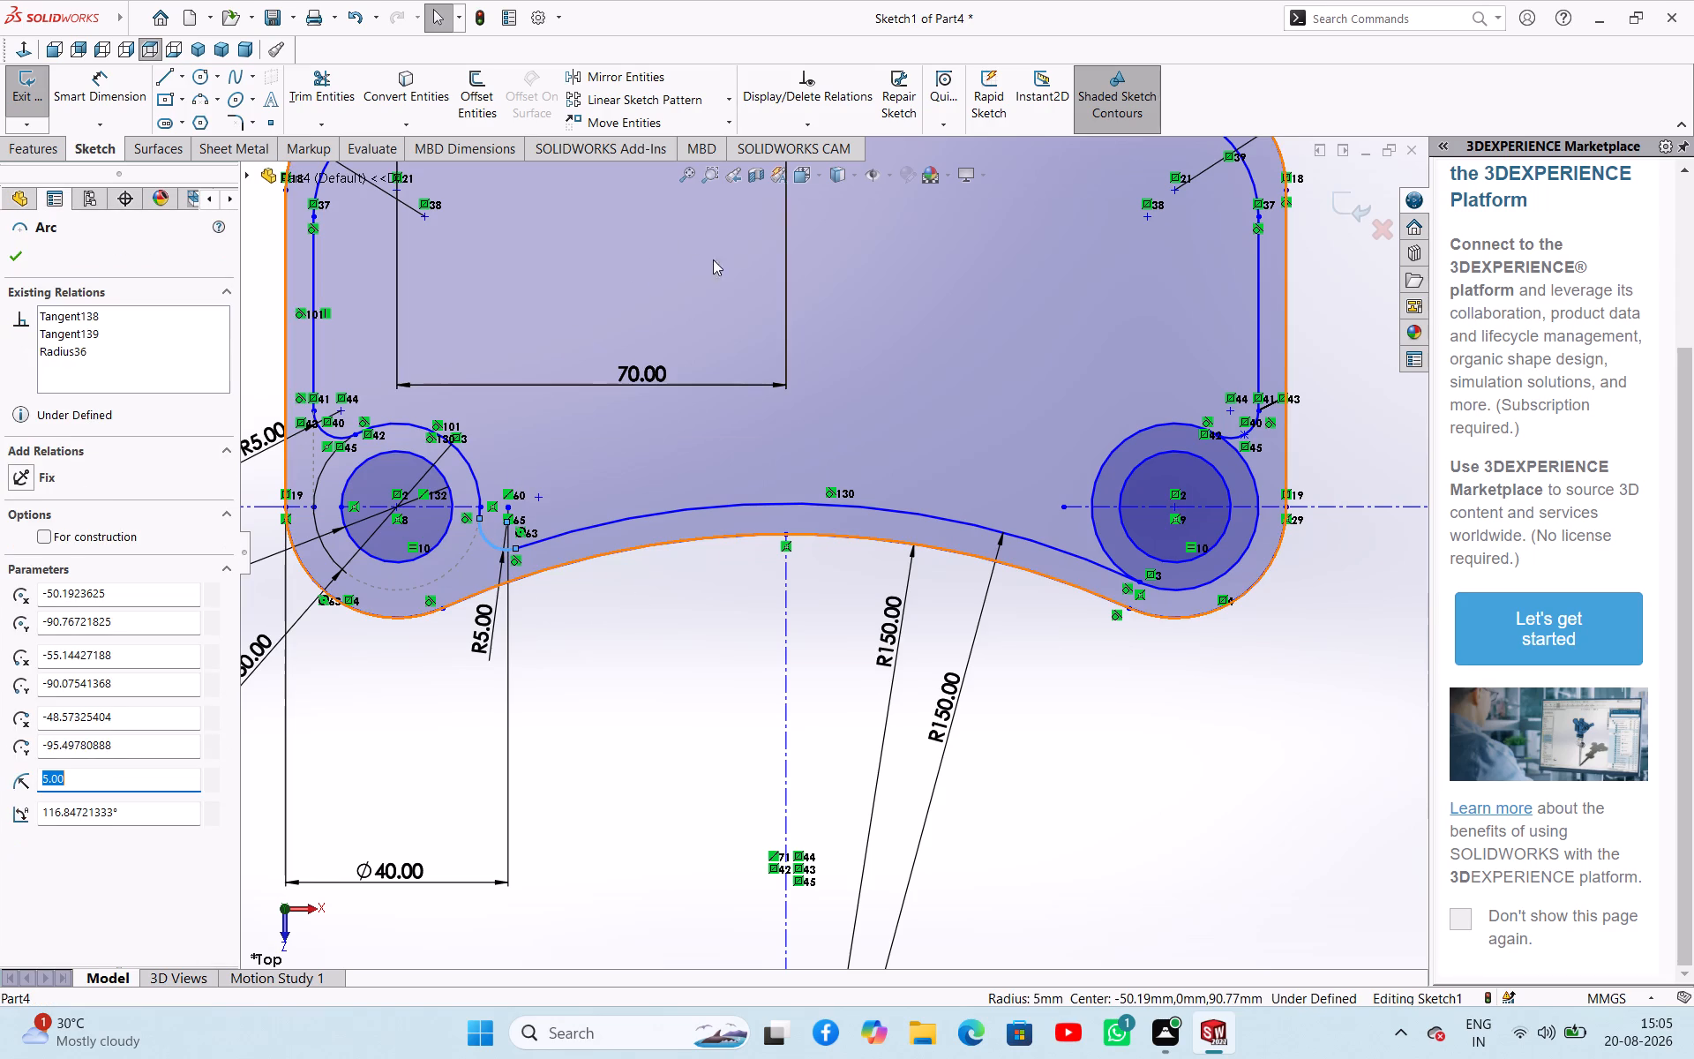
pyautogui.click(611, 84)
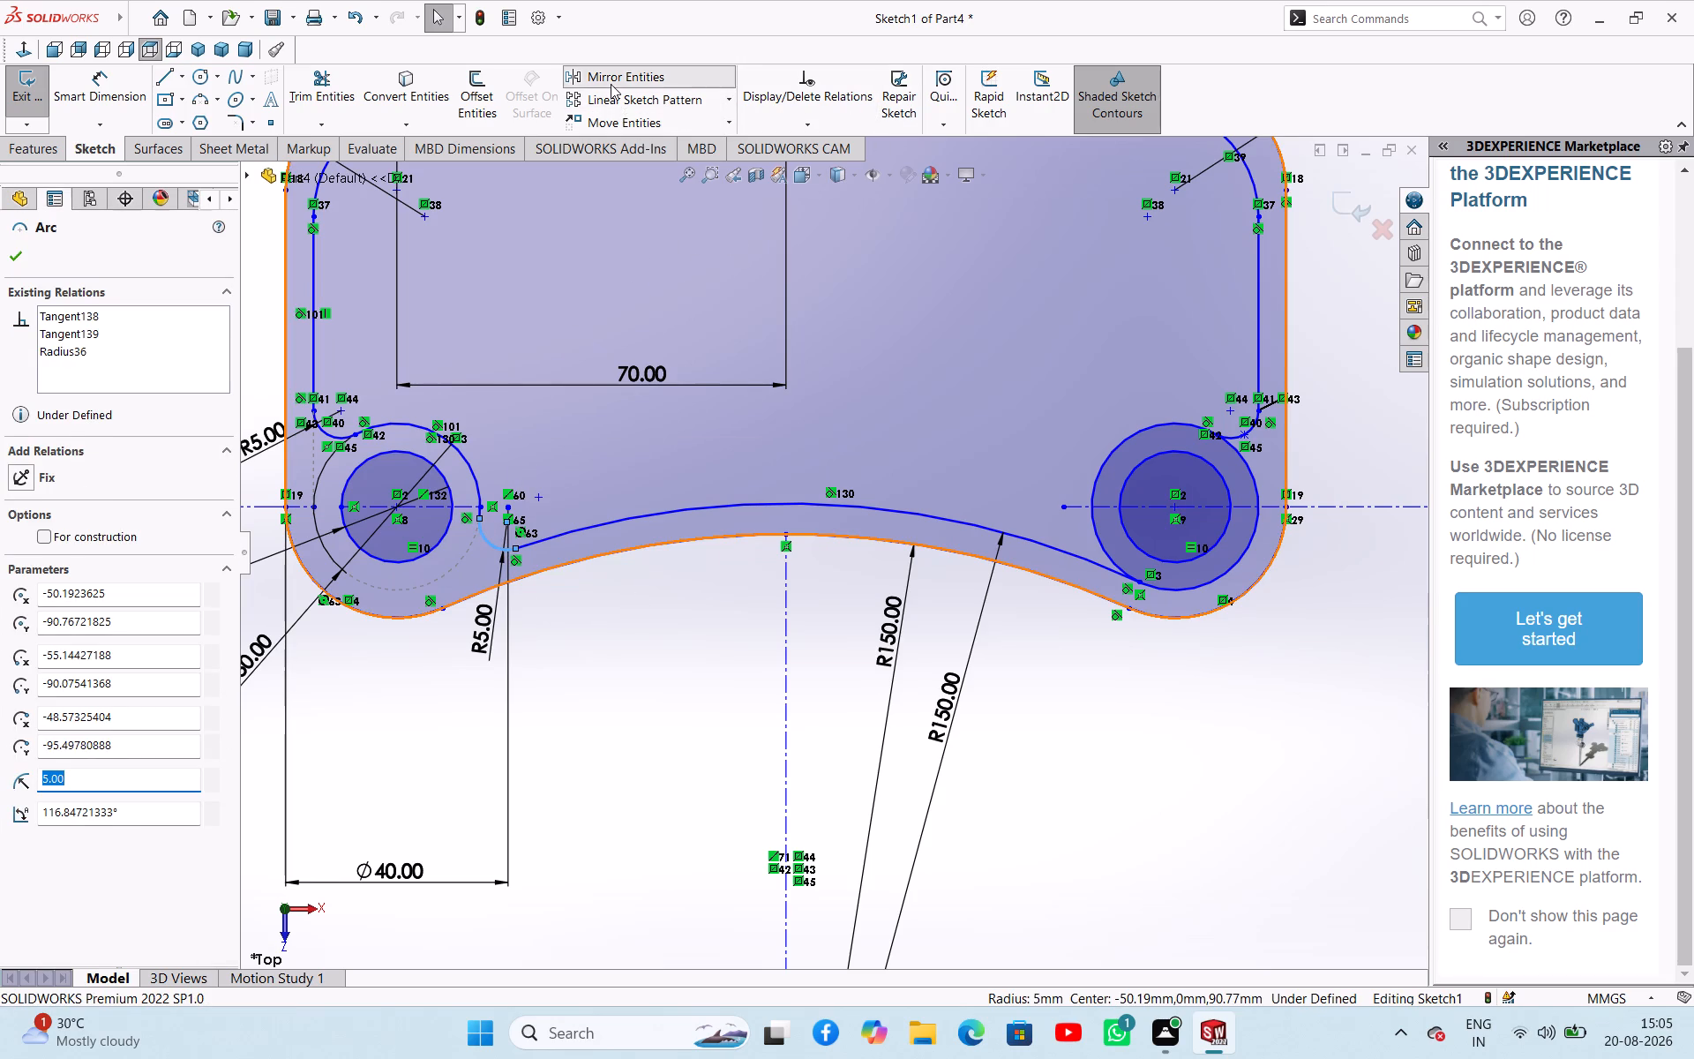
pyautogui.click(90, 511)
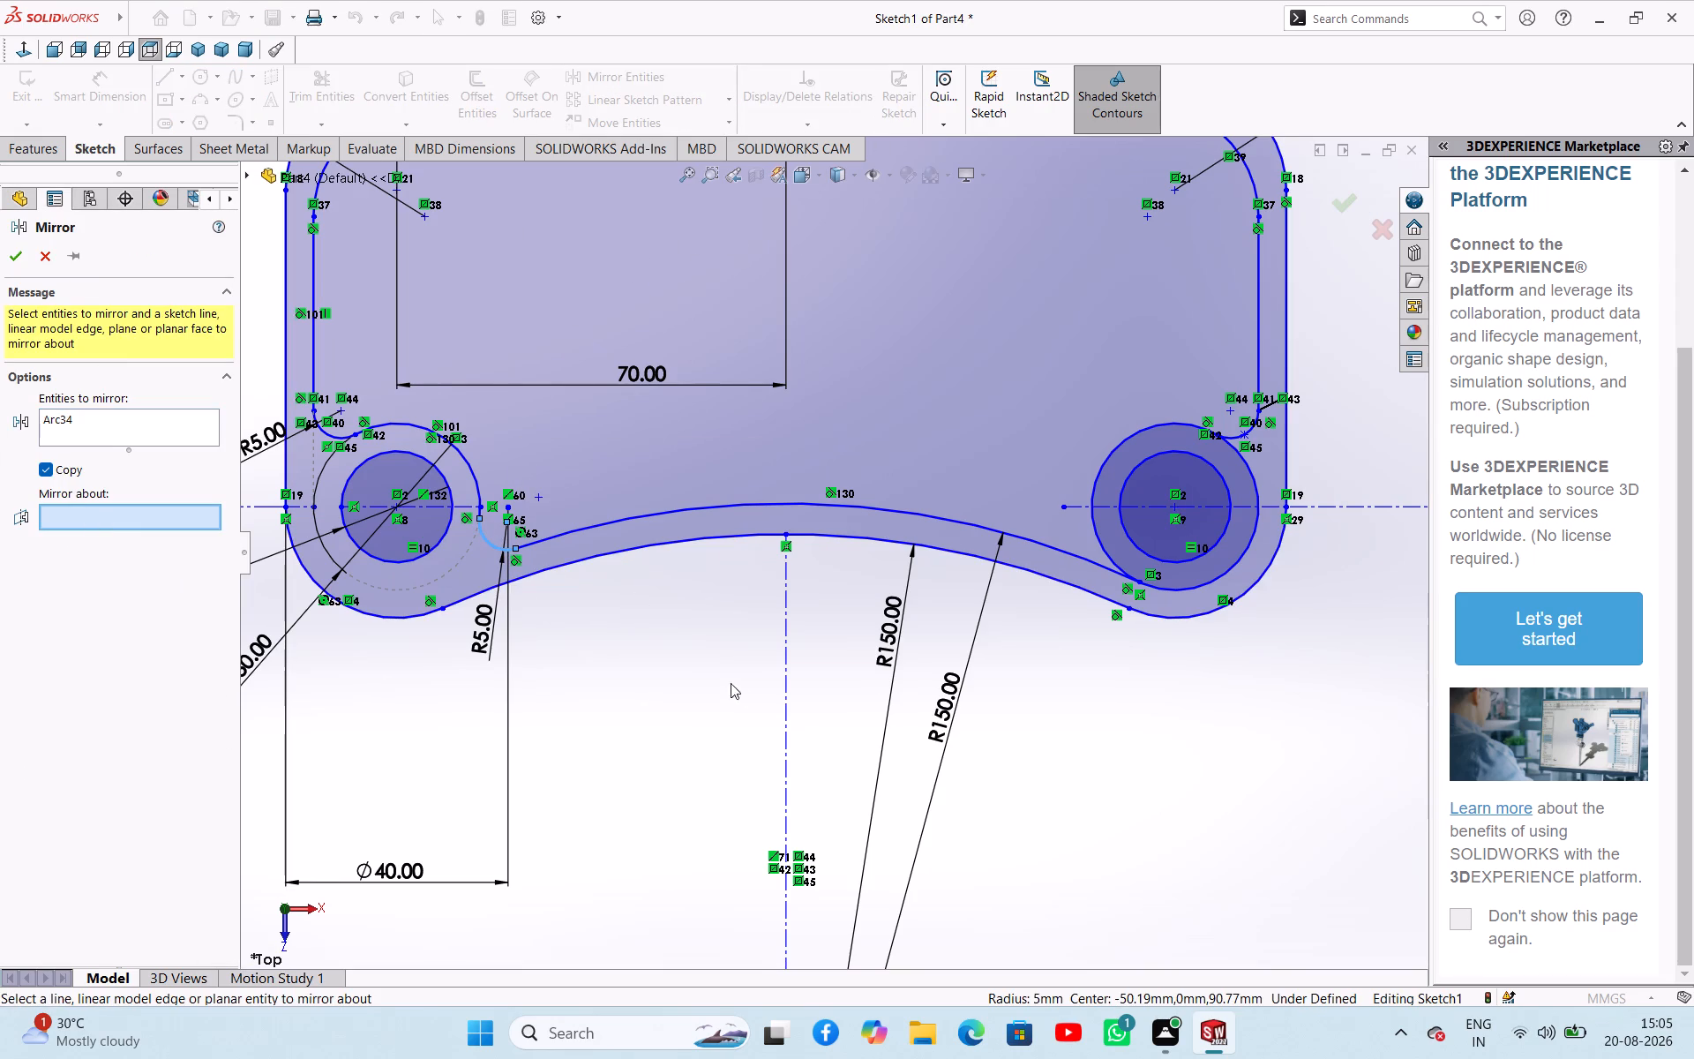
pyautogui.click(786, 715)
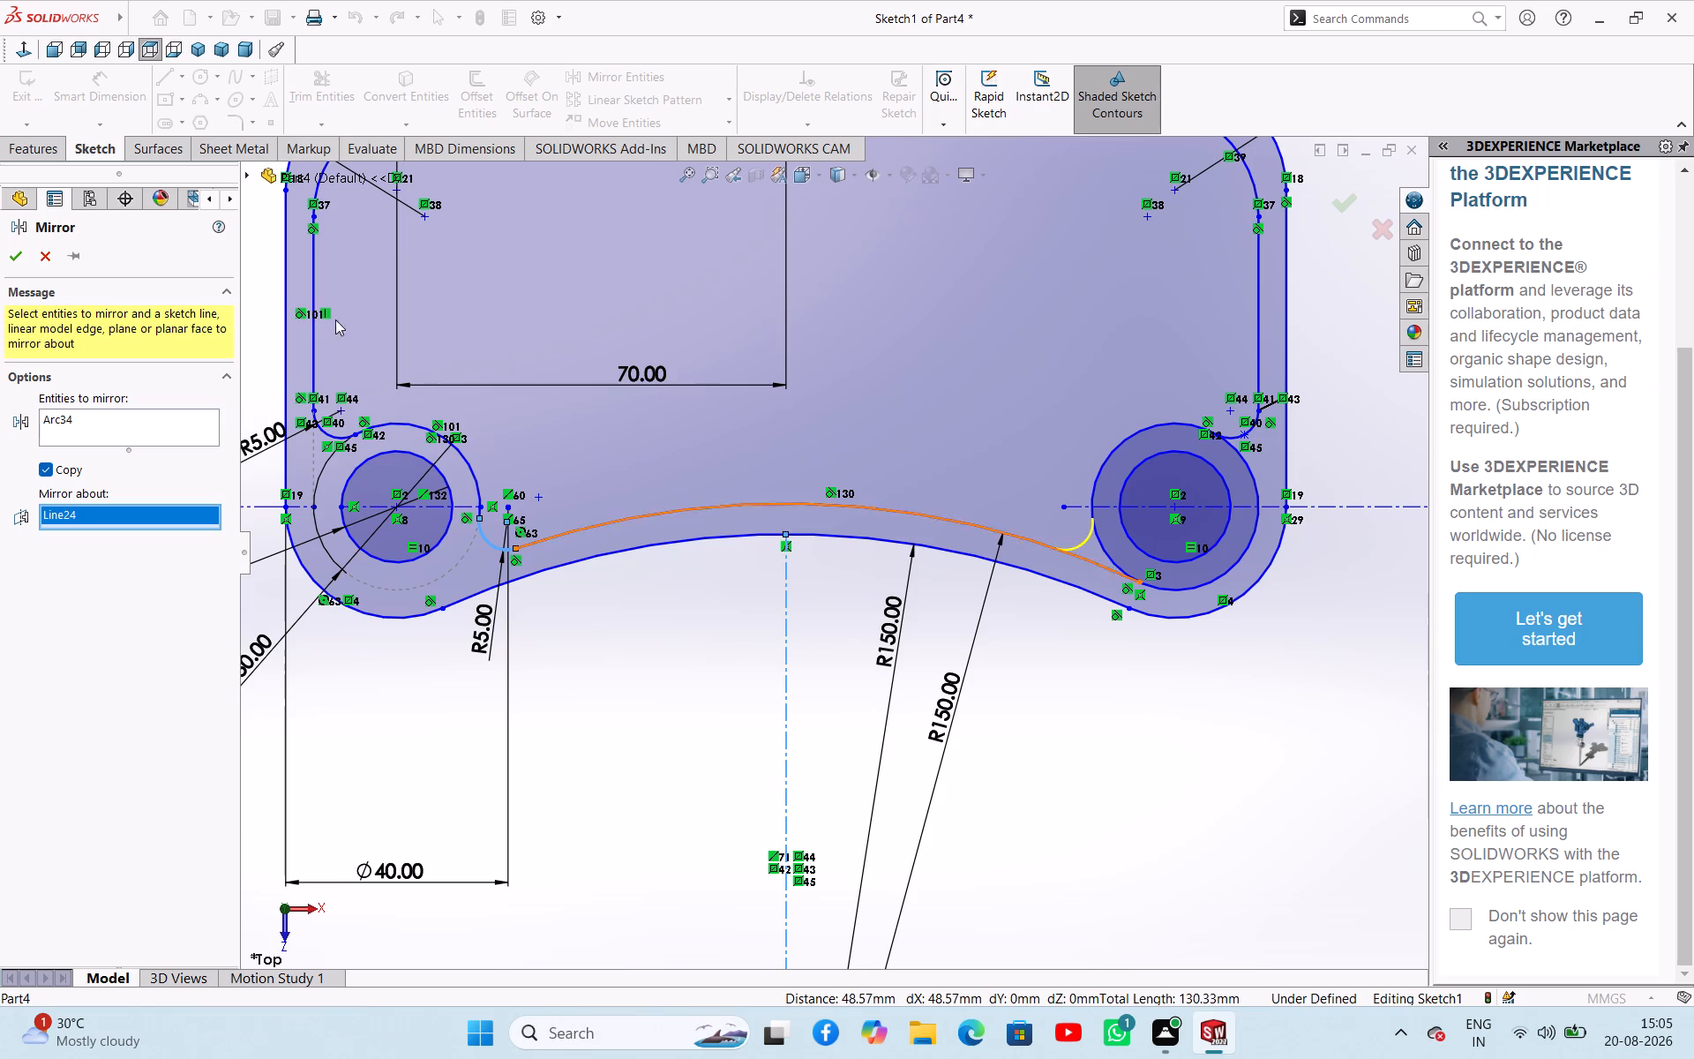
pyautogui.click(23, 256)
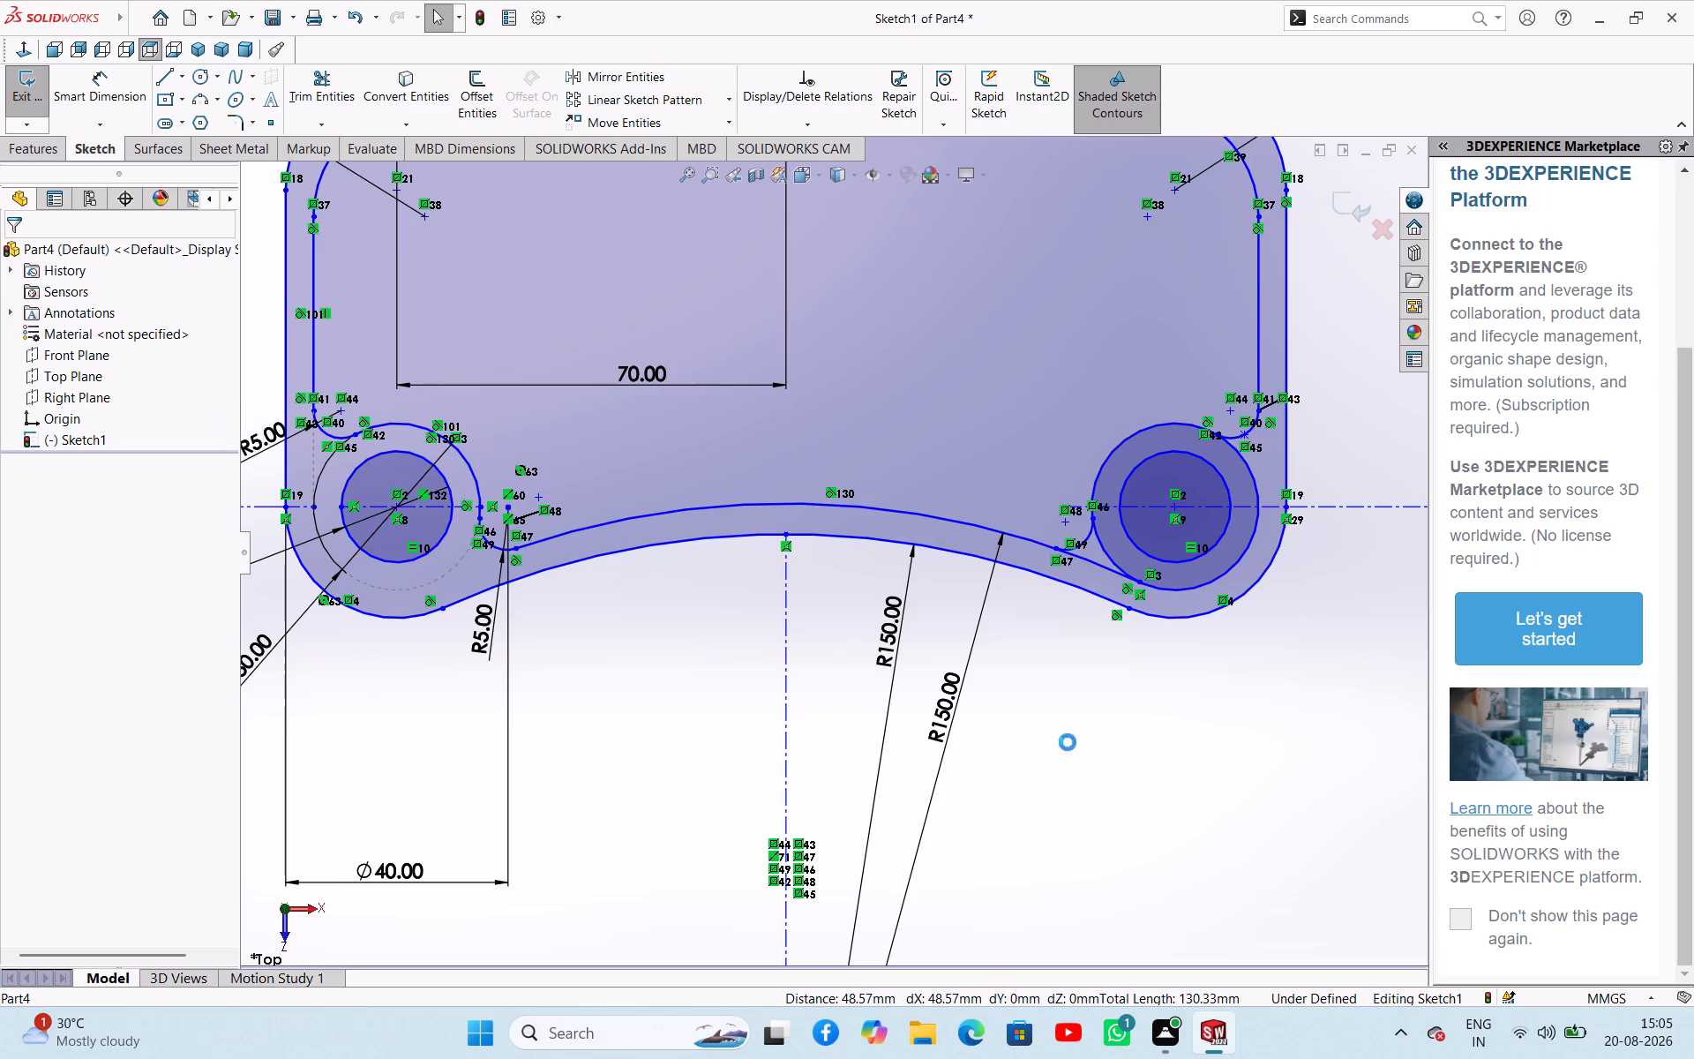
# Make the mirrored right arc tangent to the recess's inner R150 bottom arc.
pyautogui.scroll(-6, 1084, 541)
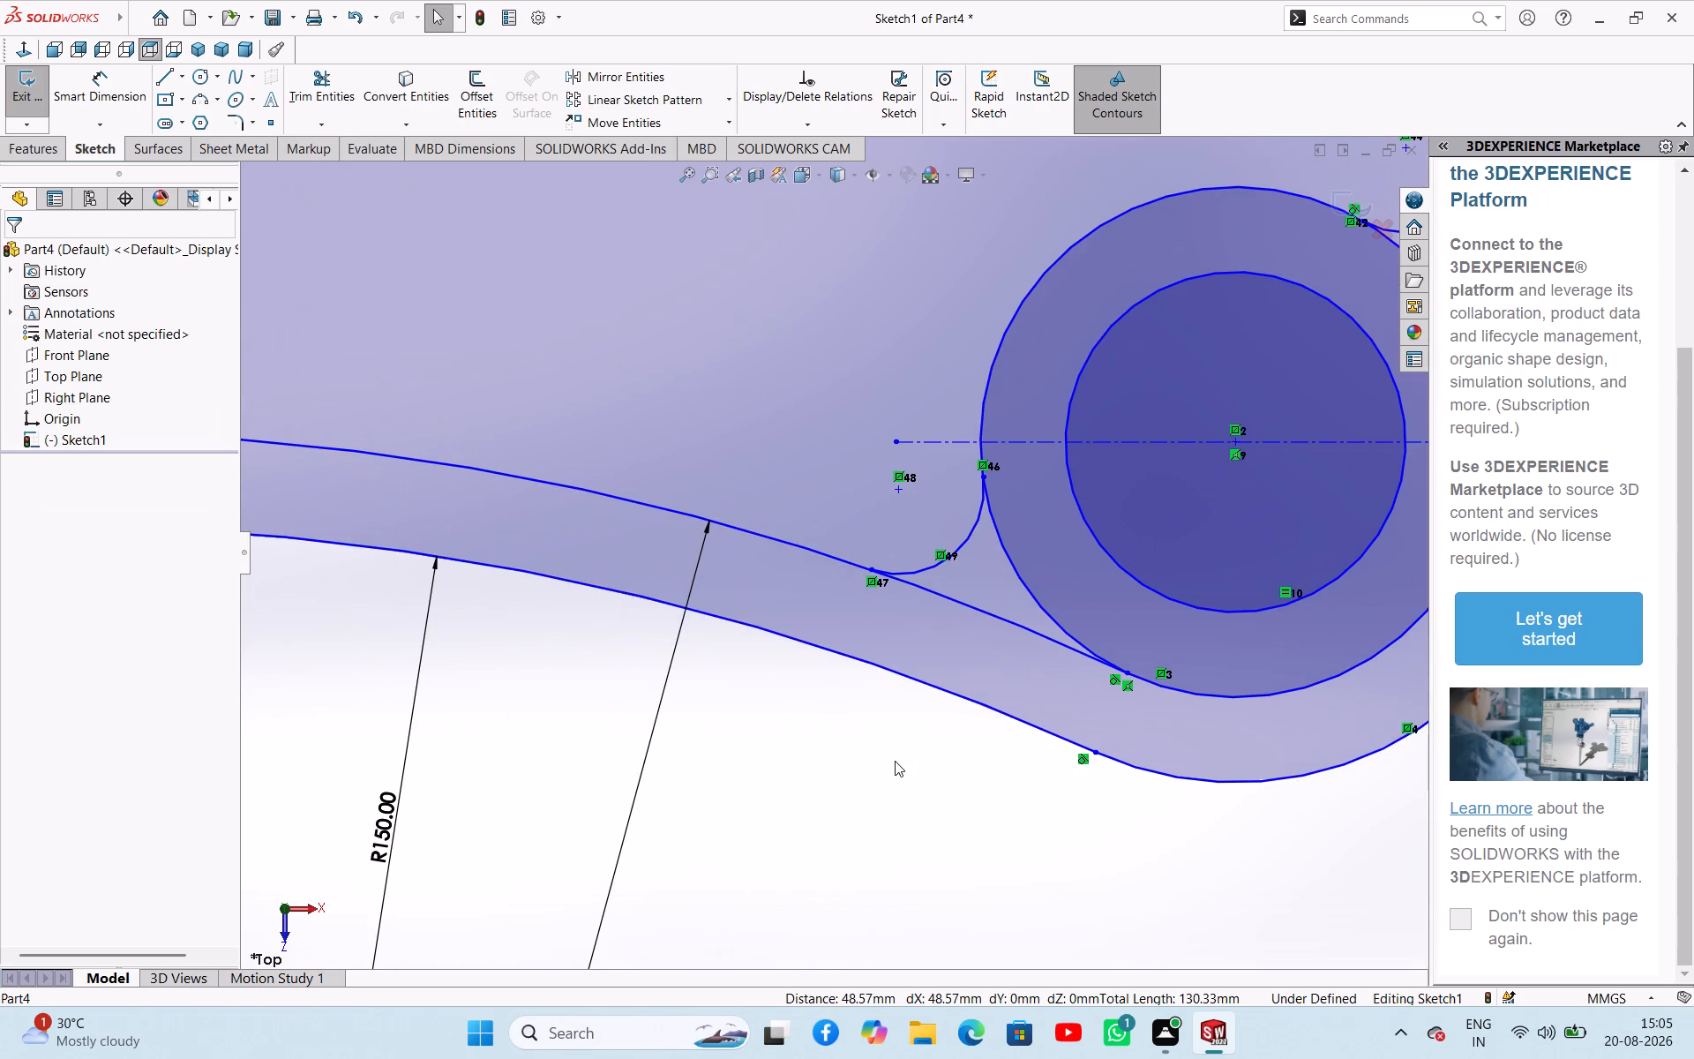
pyautogui.click(895, 761)
pyautogui.keyDown('ctrl'); pyautogui.click(915, 566); pyautogui.keyUp('ctrl')
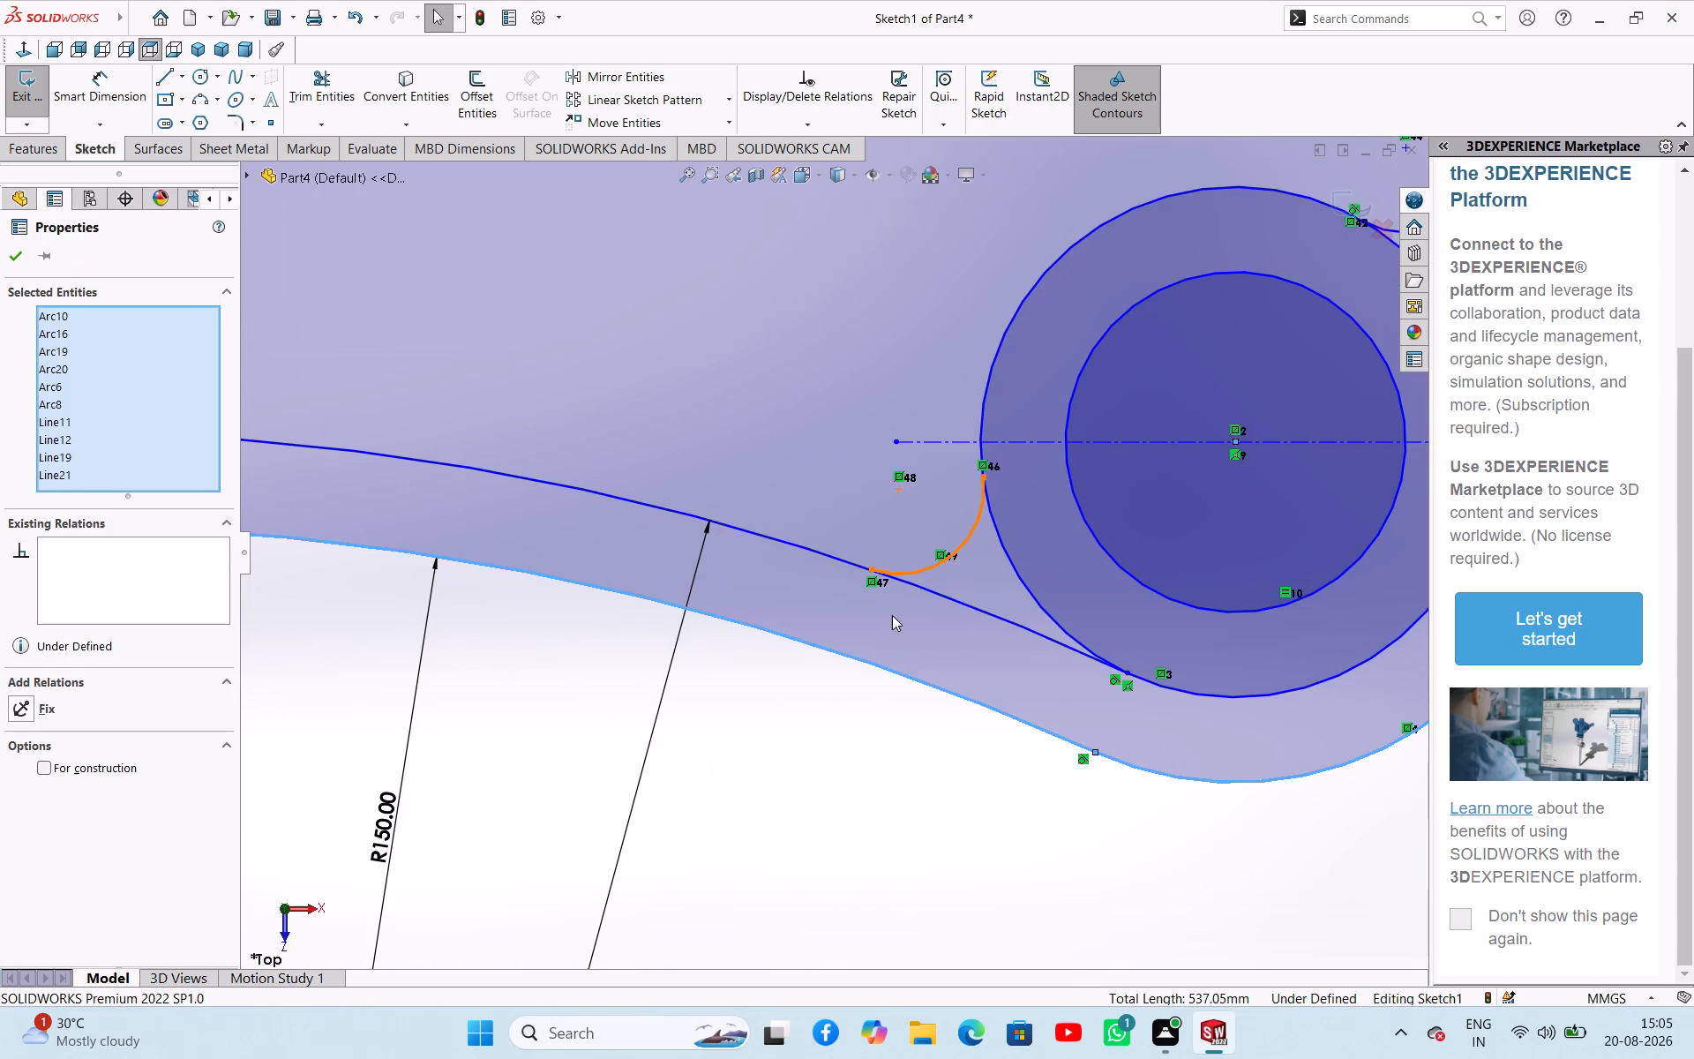
pyautogui.click(870, 725)
pyautogui.keyDown('ctrl'); pyautogui.click(836, 557); pyautogui.keyUp('ctrl')
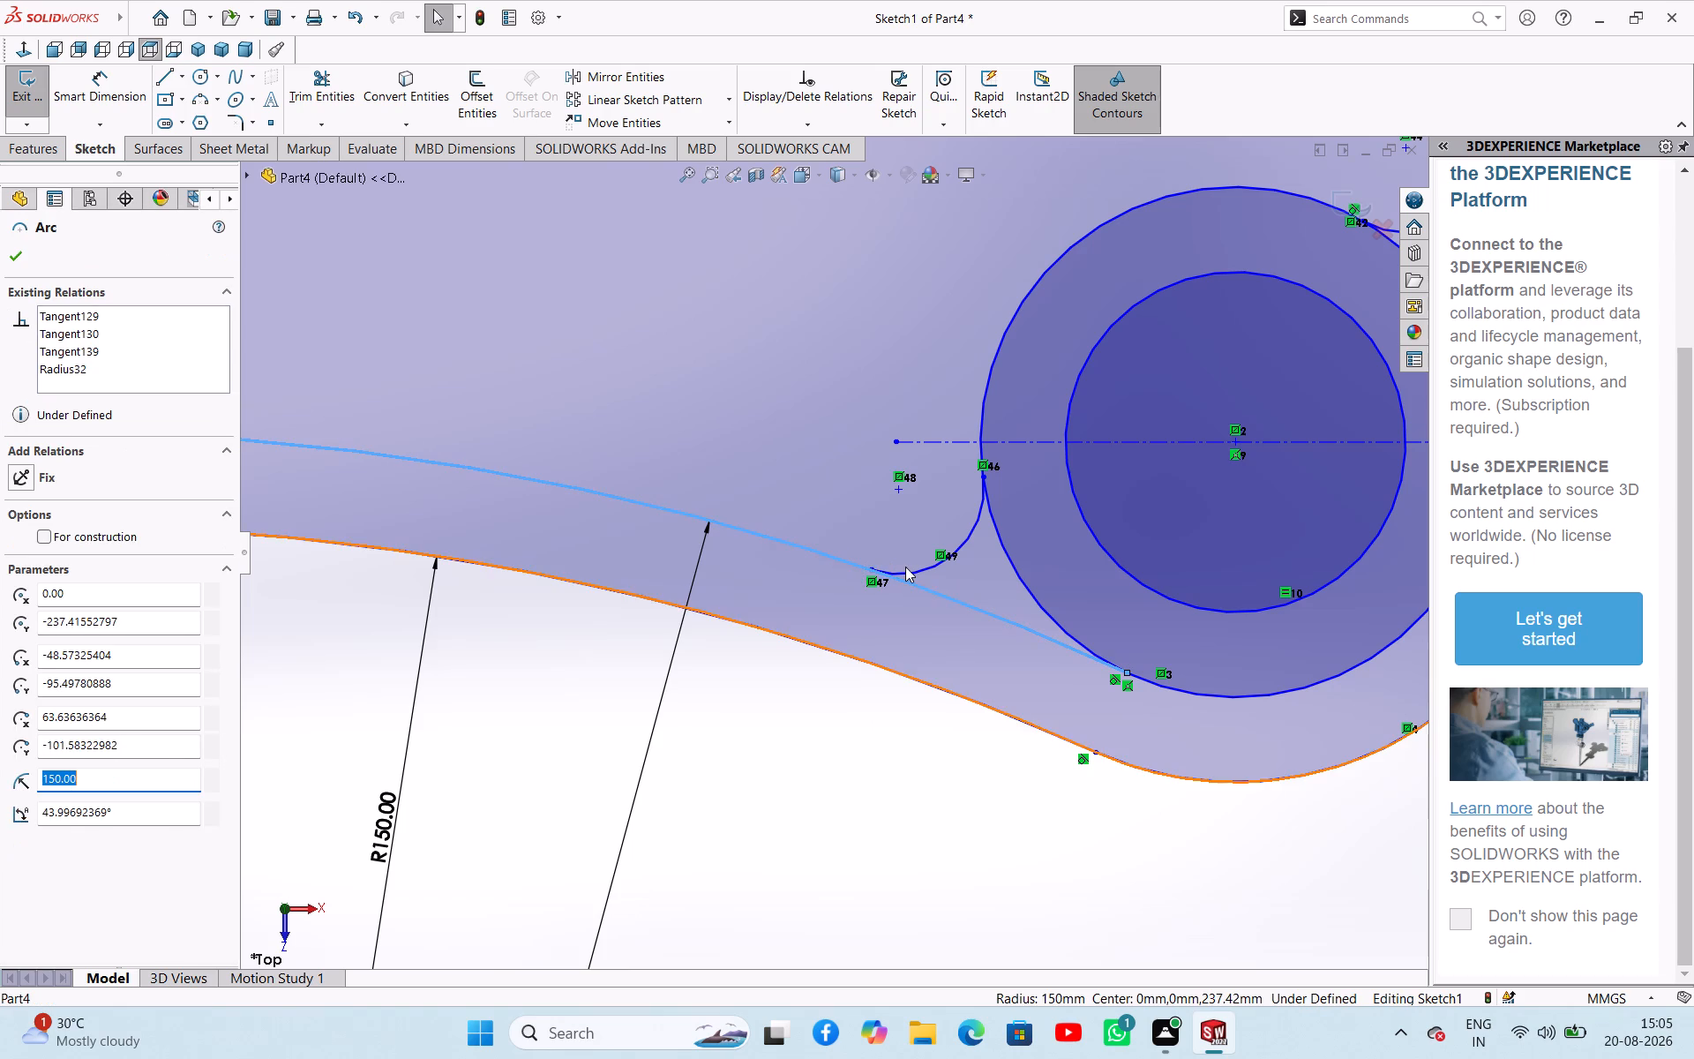
pyautogui.keyDown('ctrl'); pyautogui.click(909, 570); pyautogui.keyUp('ctrl')
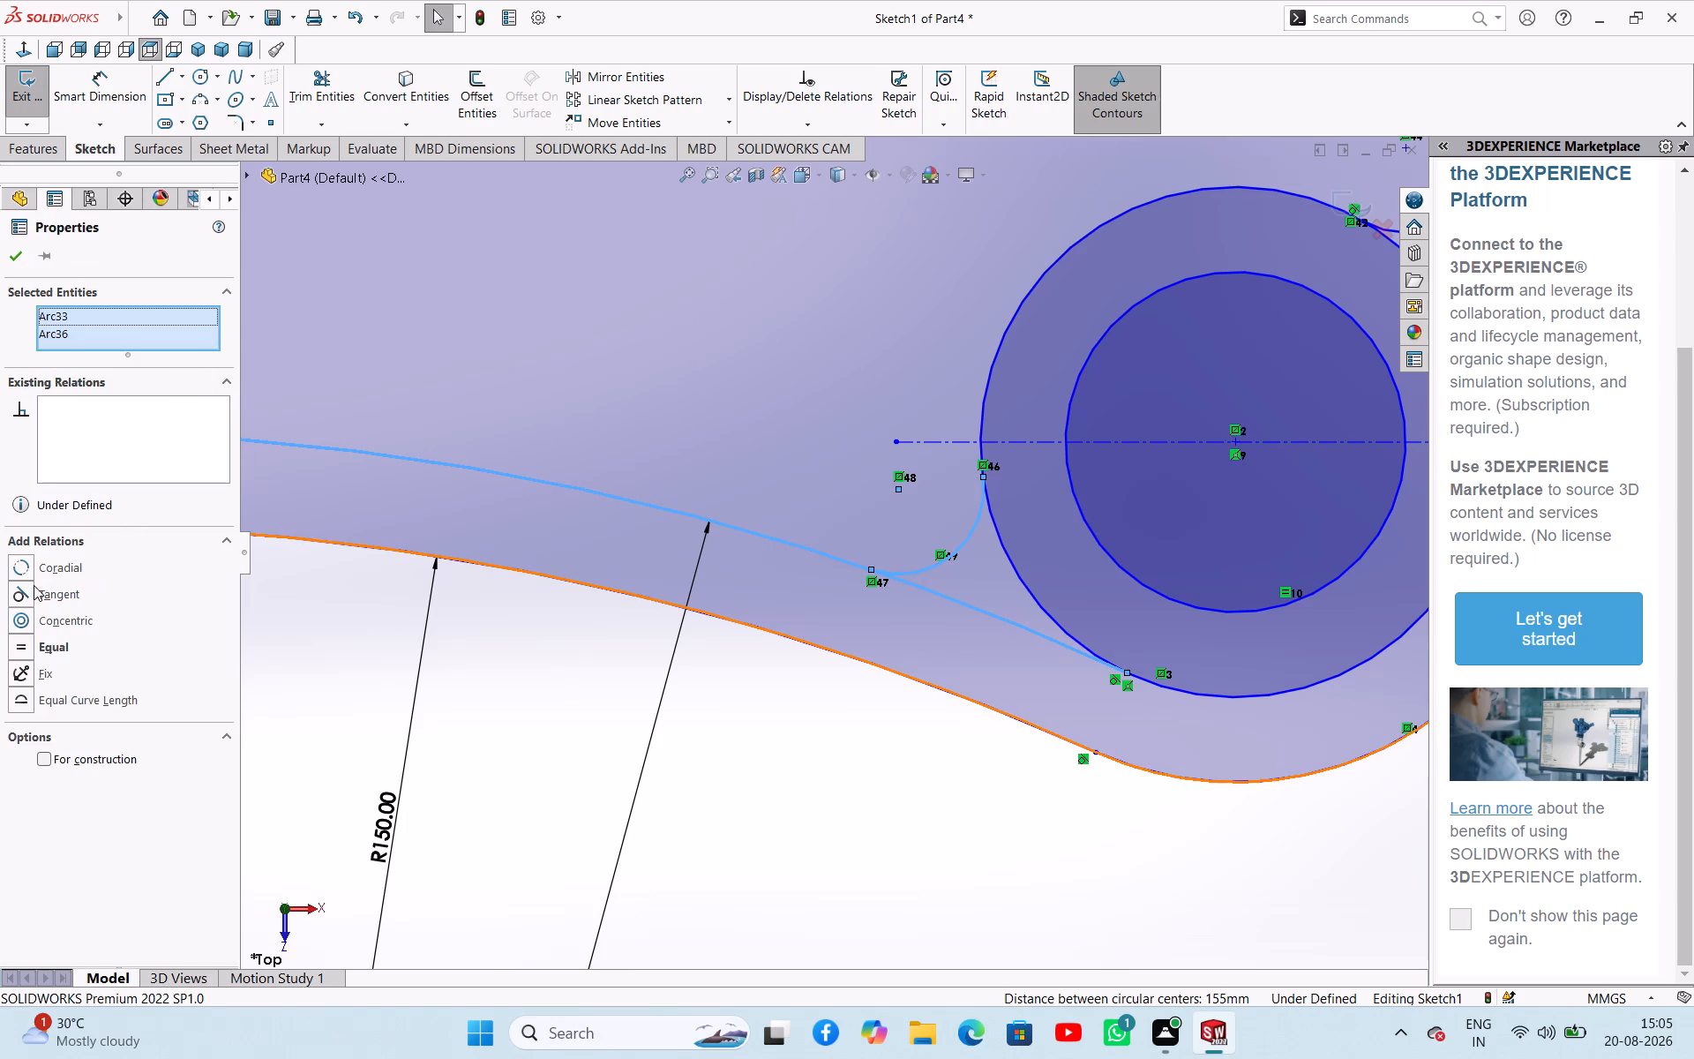
pyautogui.click(62, 590)
pyautogui.click(747, 899)
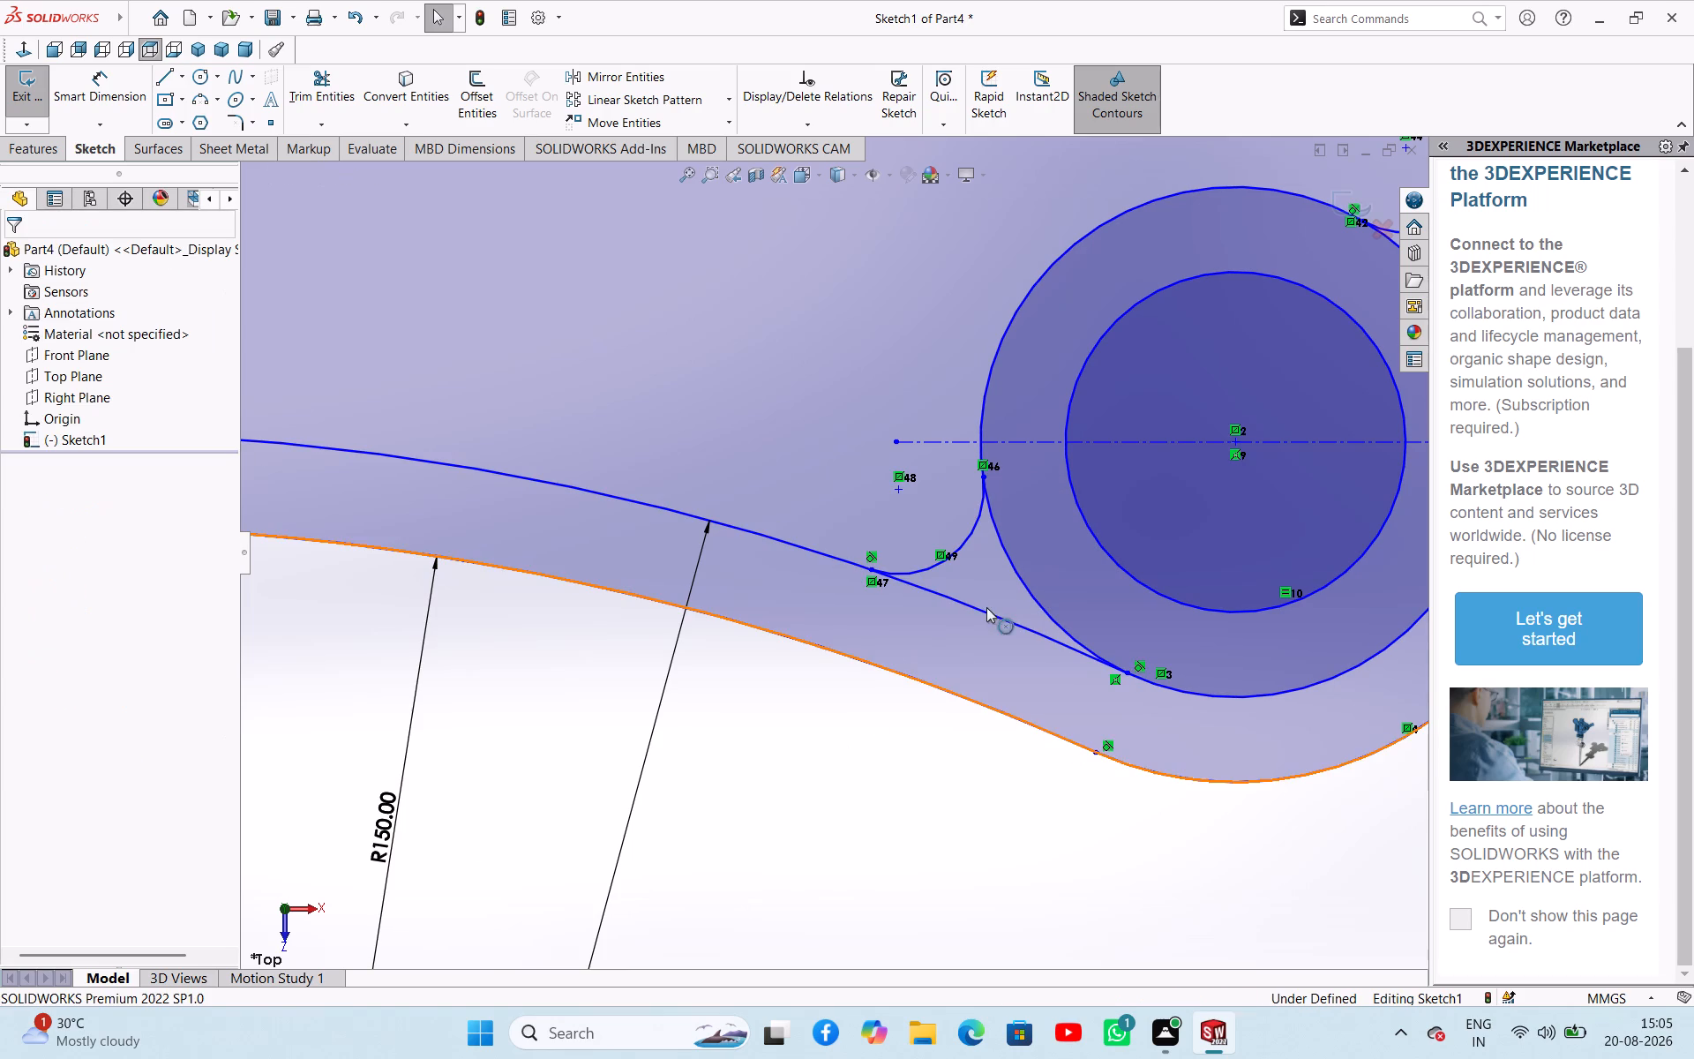
# Make the mirrored right arc tangent to the right lower boss's 30 mm circle.
pyautogui.keyDown('ctrl'); pyautogui.click(975, 525); pyautogui.keyUp('ctrl')
pyautogui.keyDown('ctrl'); pyautogui.click(1006, 545); pyautogui.keyUp('ctrl')
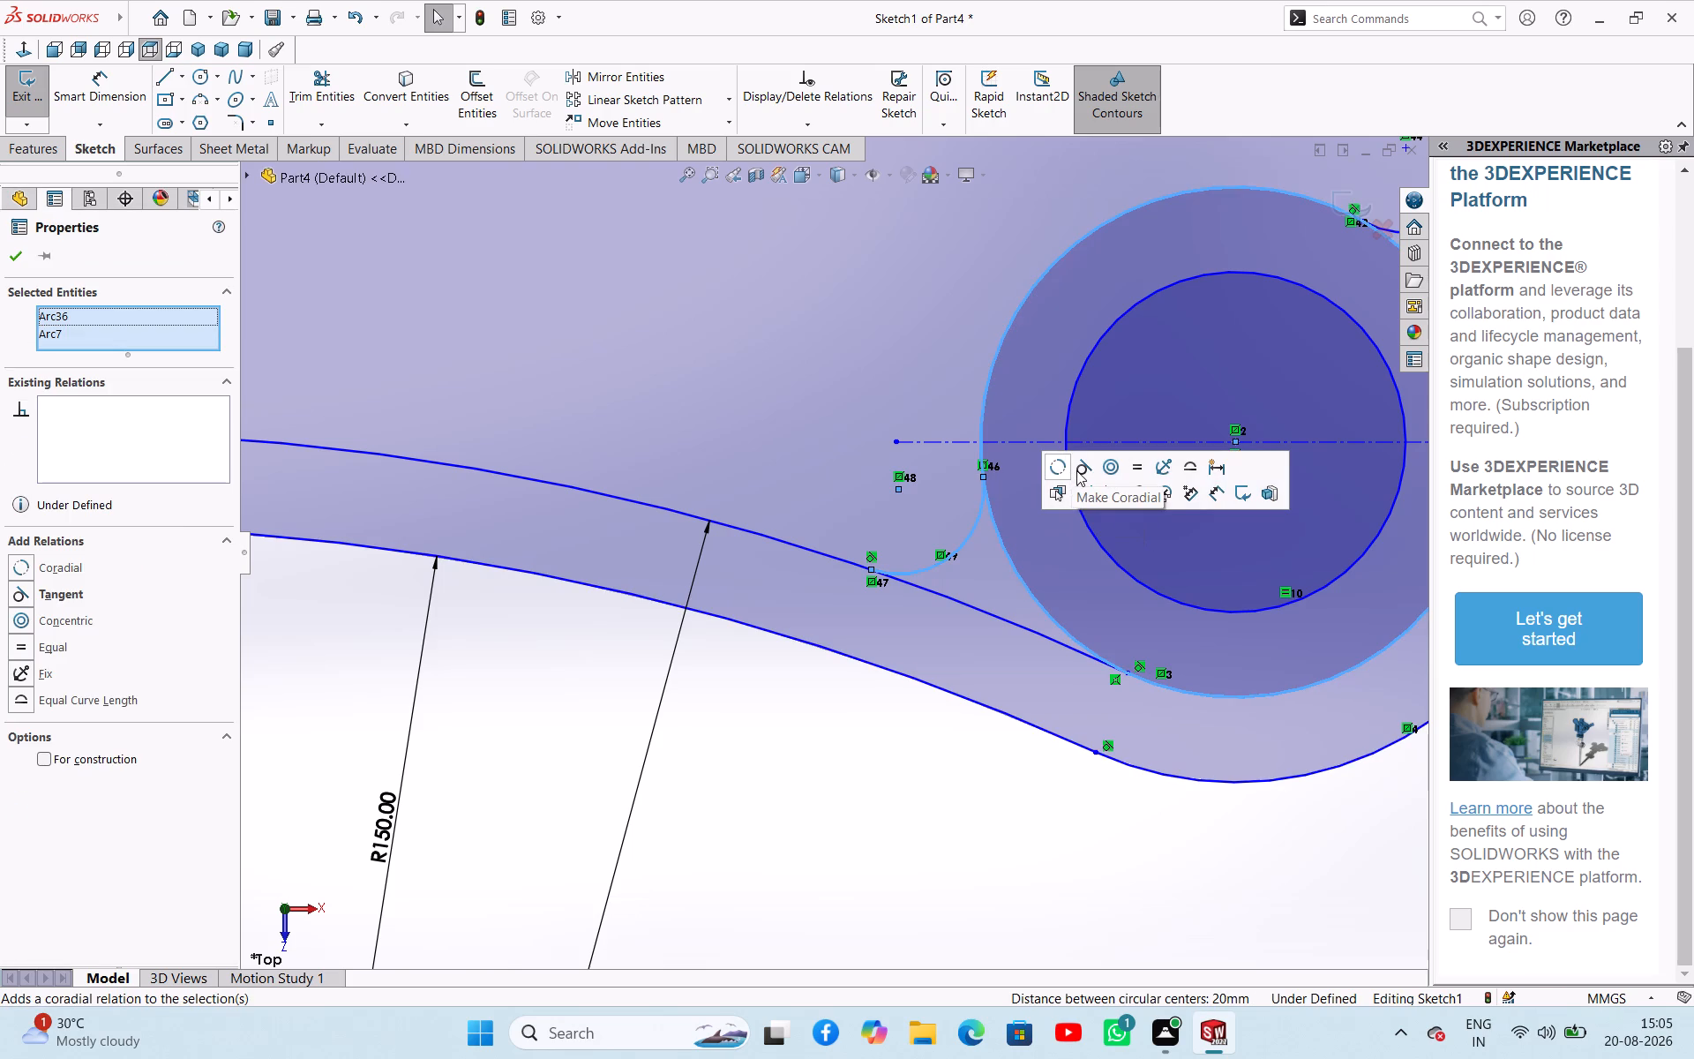
pyautogui.click(1076, 470)
pyautogui.click(851, 800)
pyautogui.scroll(1, 849, 753)
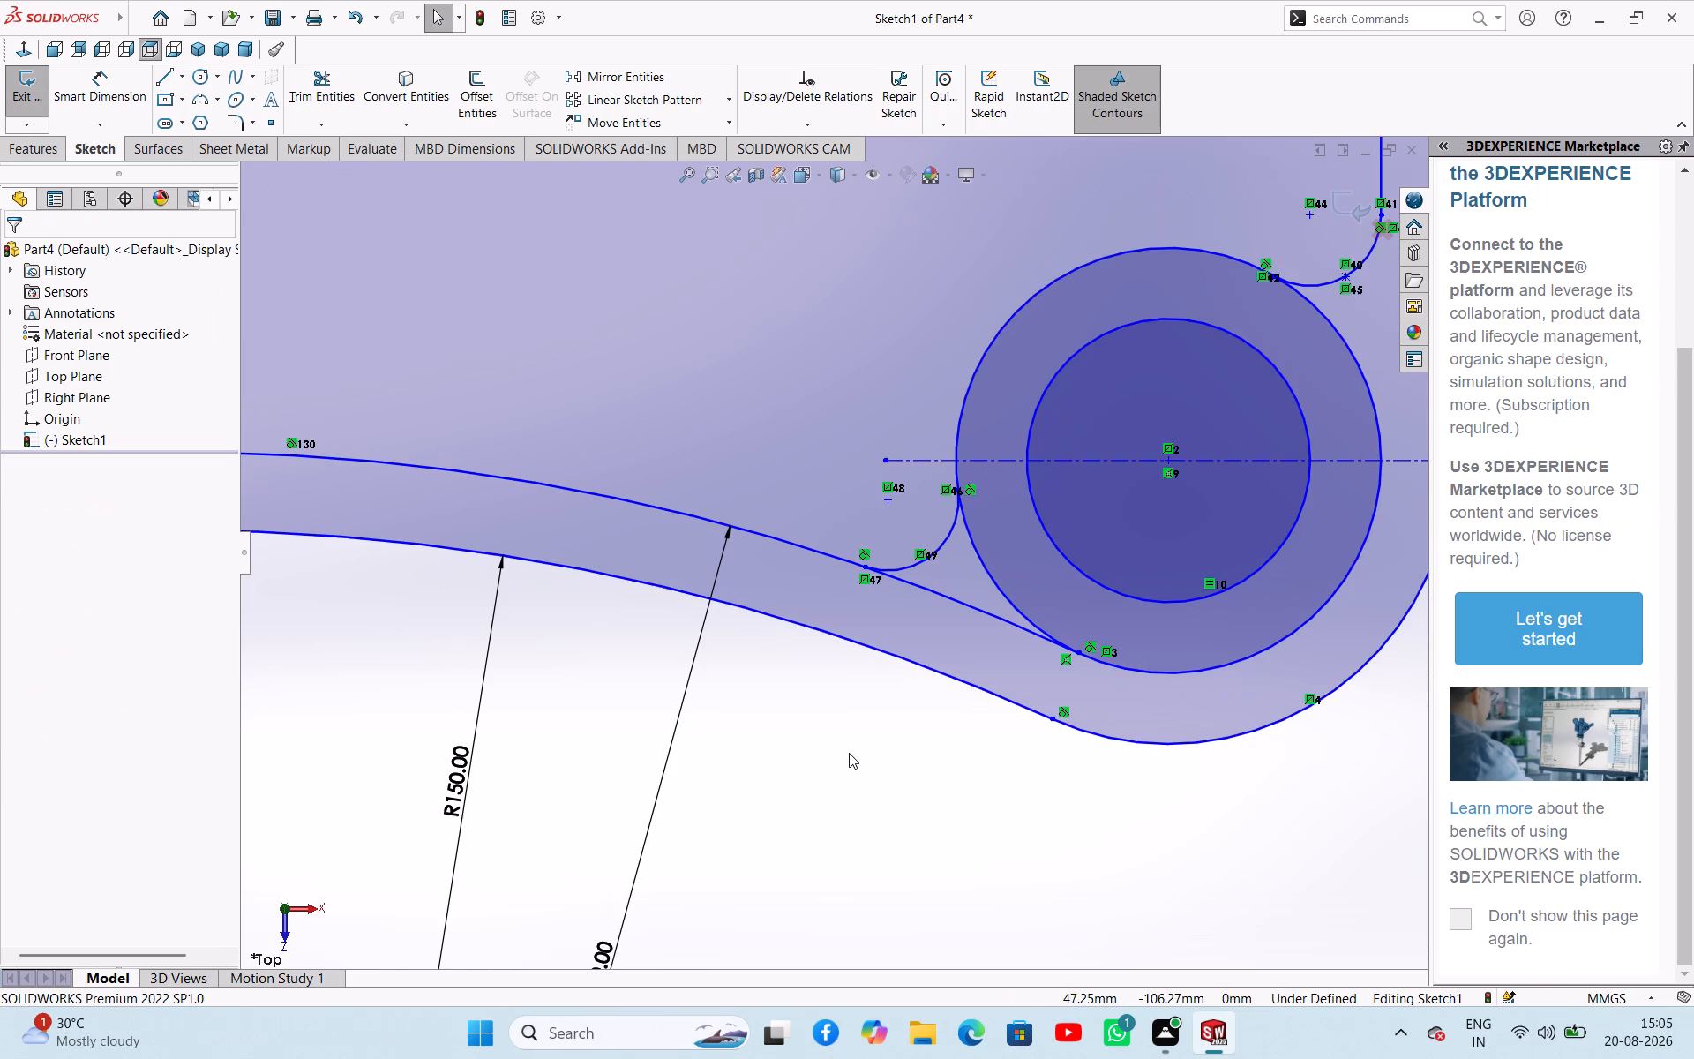
# Trim the inner R150 arc's excess and the outer portion of the right lower boss's 30 mm circle, and exit the sketch.
pyautogui.scroll(5, 879, 746)
pyautogui.scroll(4, 915, 678)
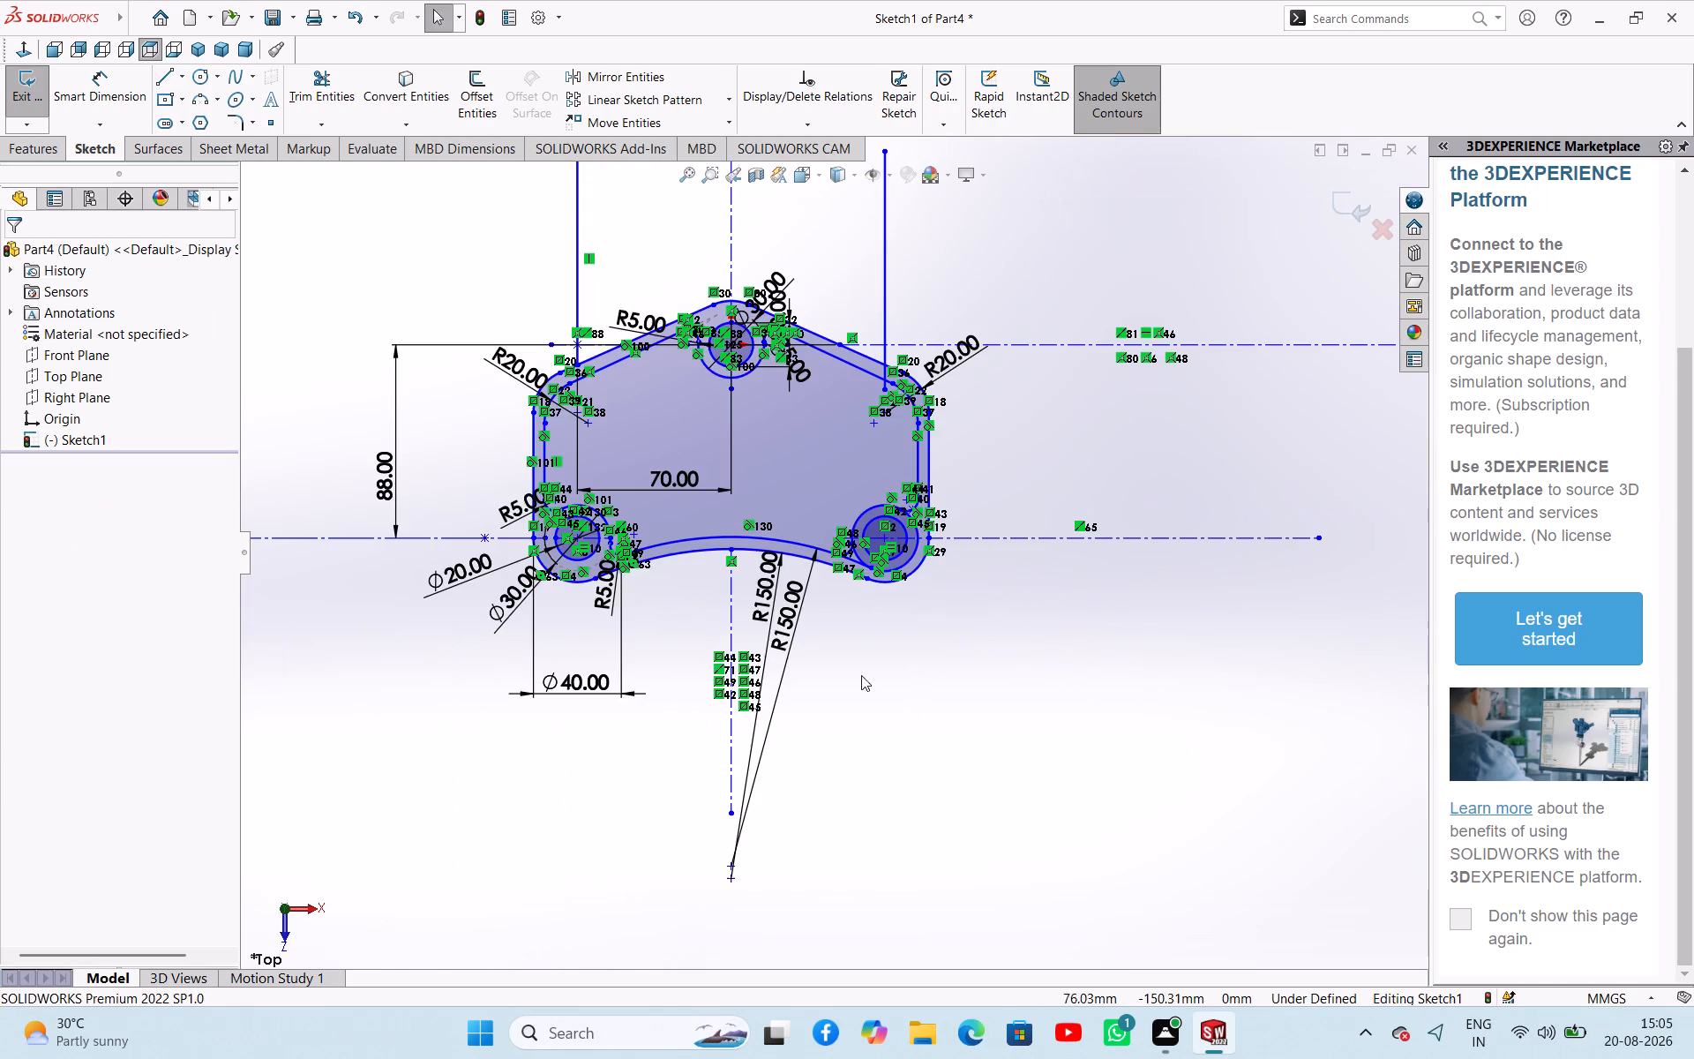
pyautogui.scroll(-6, 668, 559)
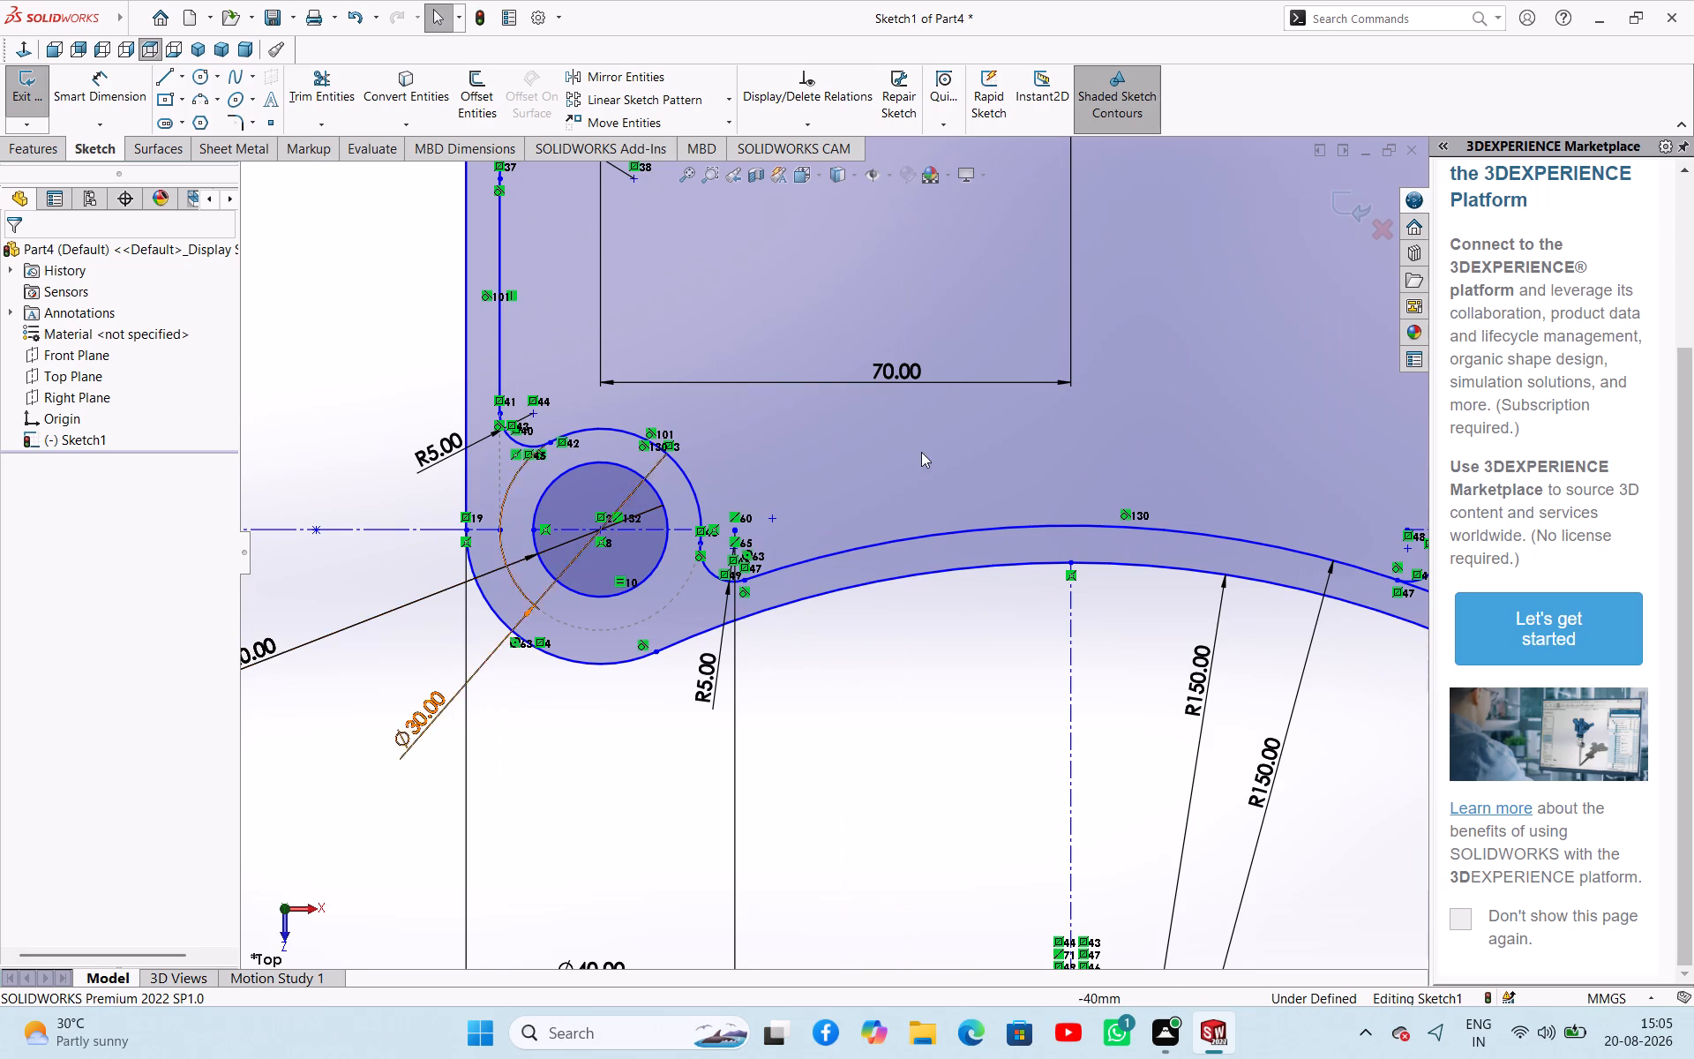
pyautogui.click(309, 89)
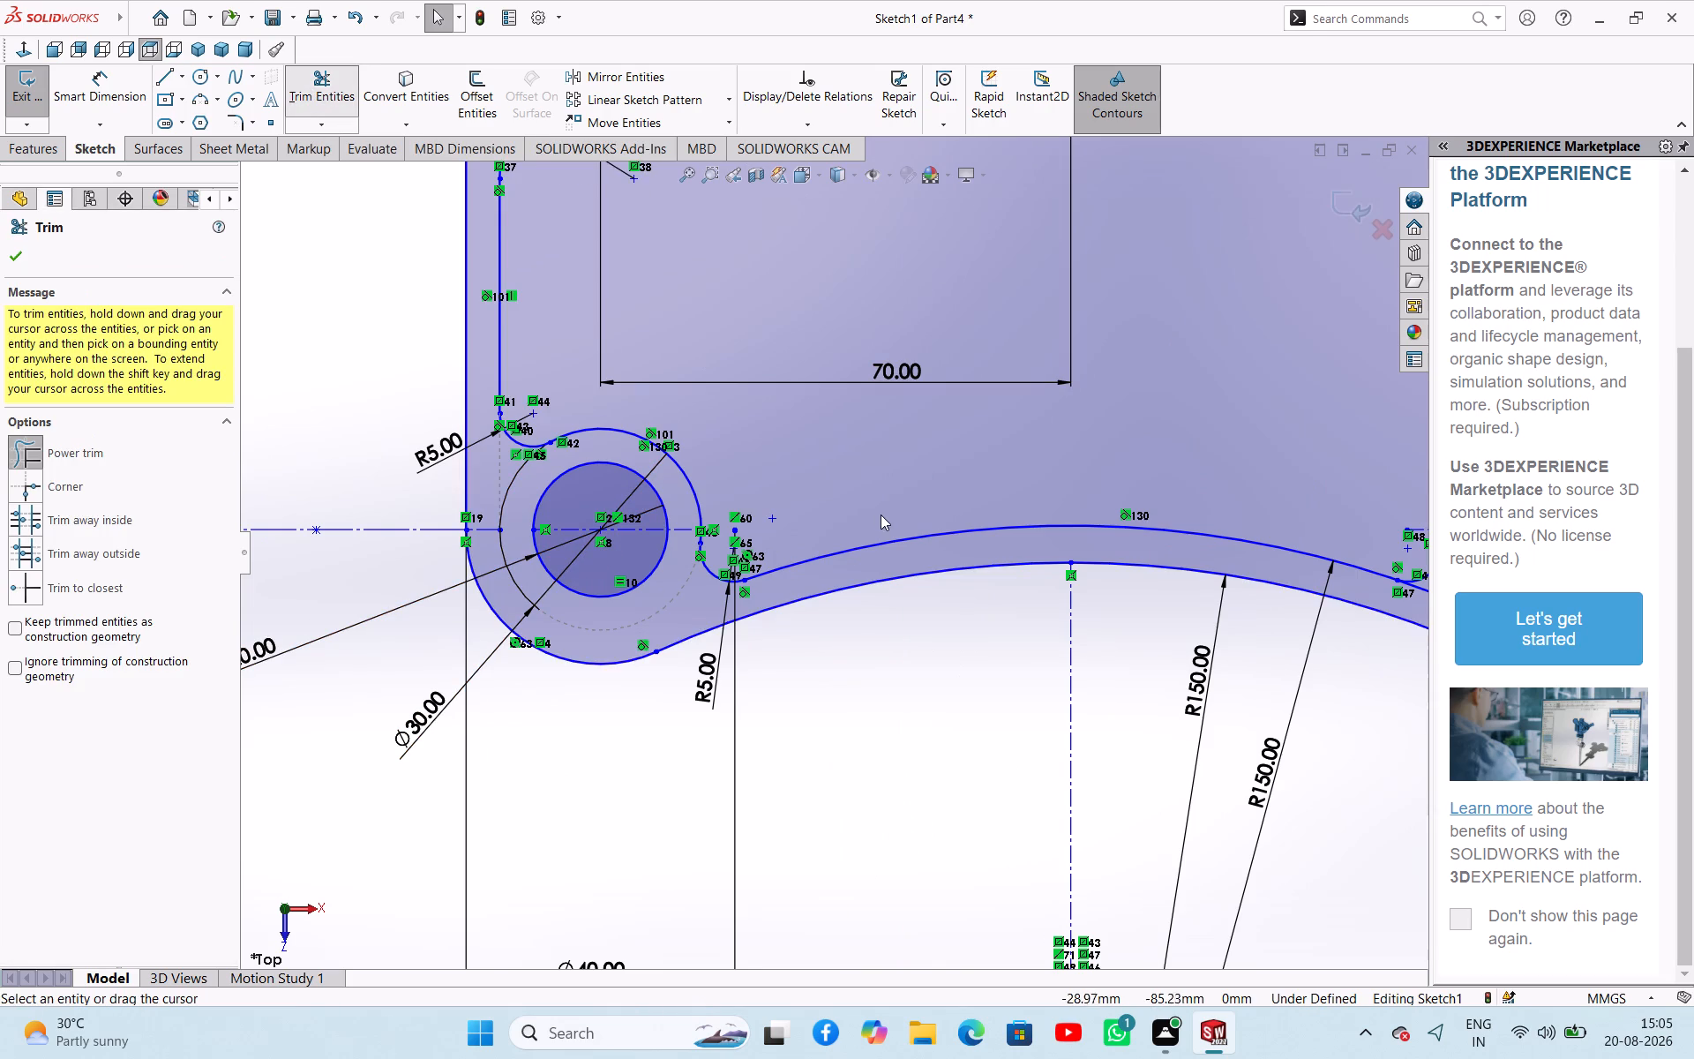
pyautogui.scroll(5, 882, 515)
pyautogui.scroll(-4, 1217, 596)
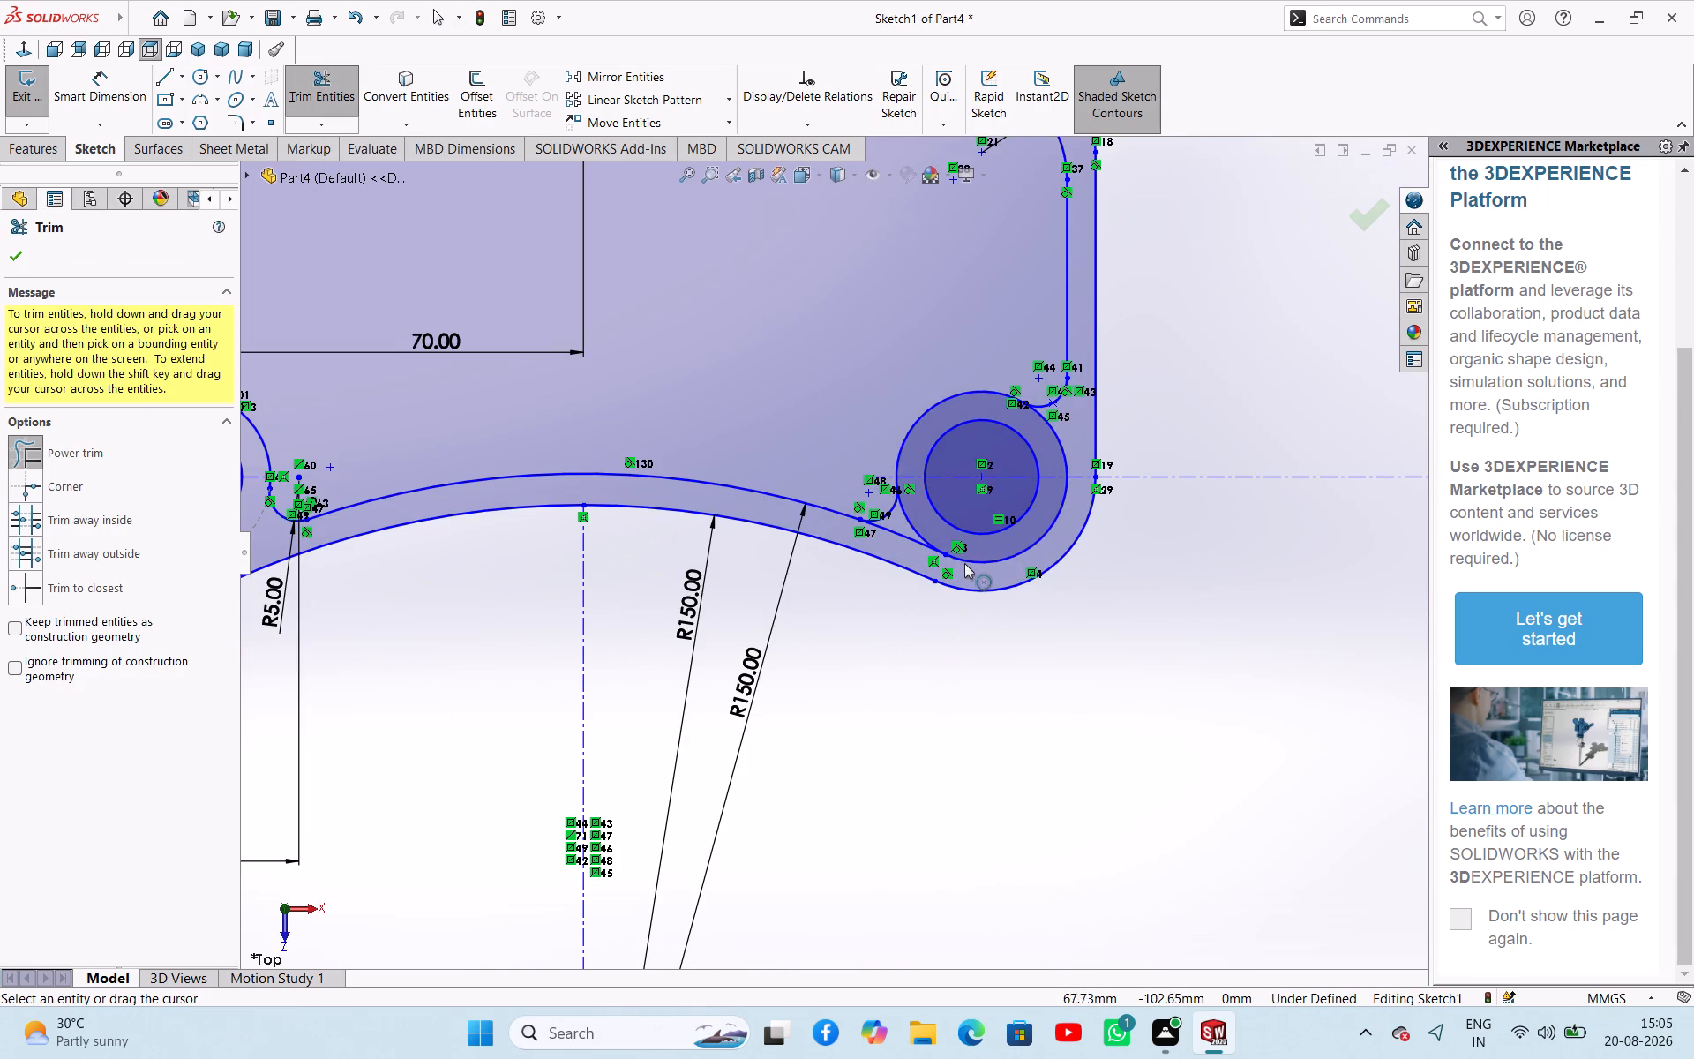
pyautogui.scroll(2, 961, 565)
pyautogui.scroll(-1, 957, 565)
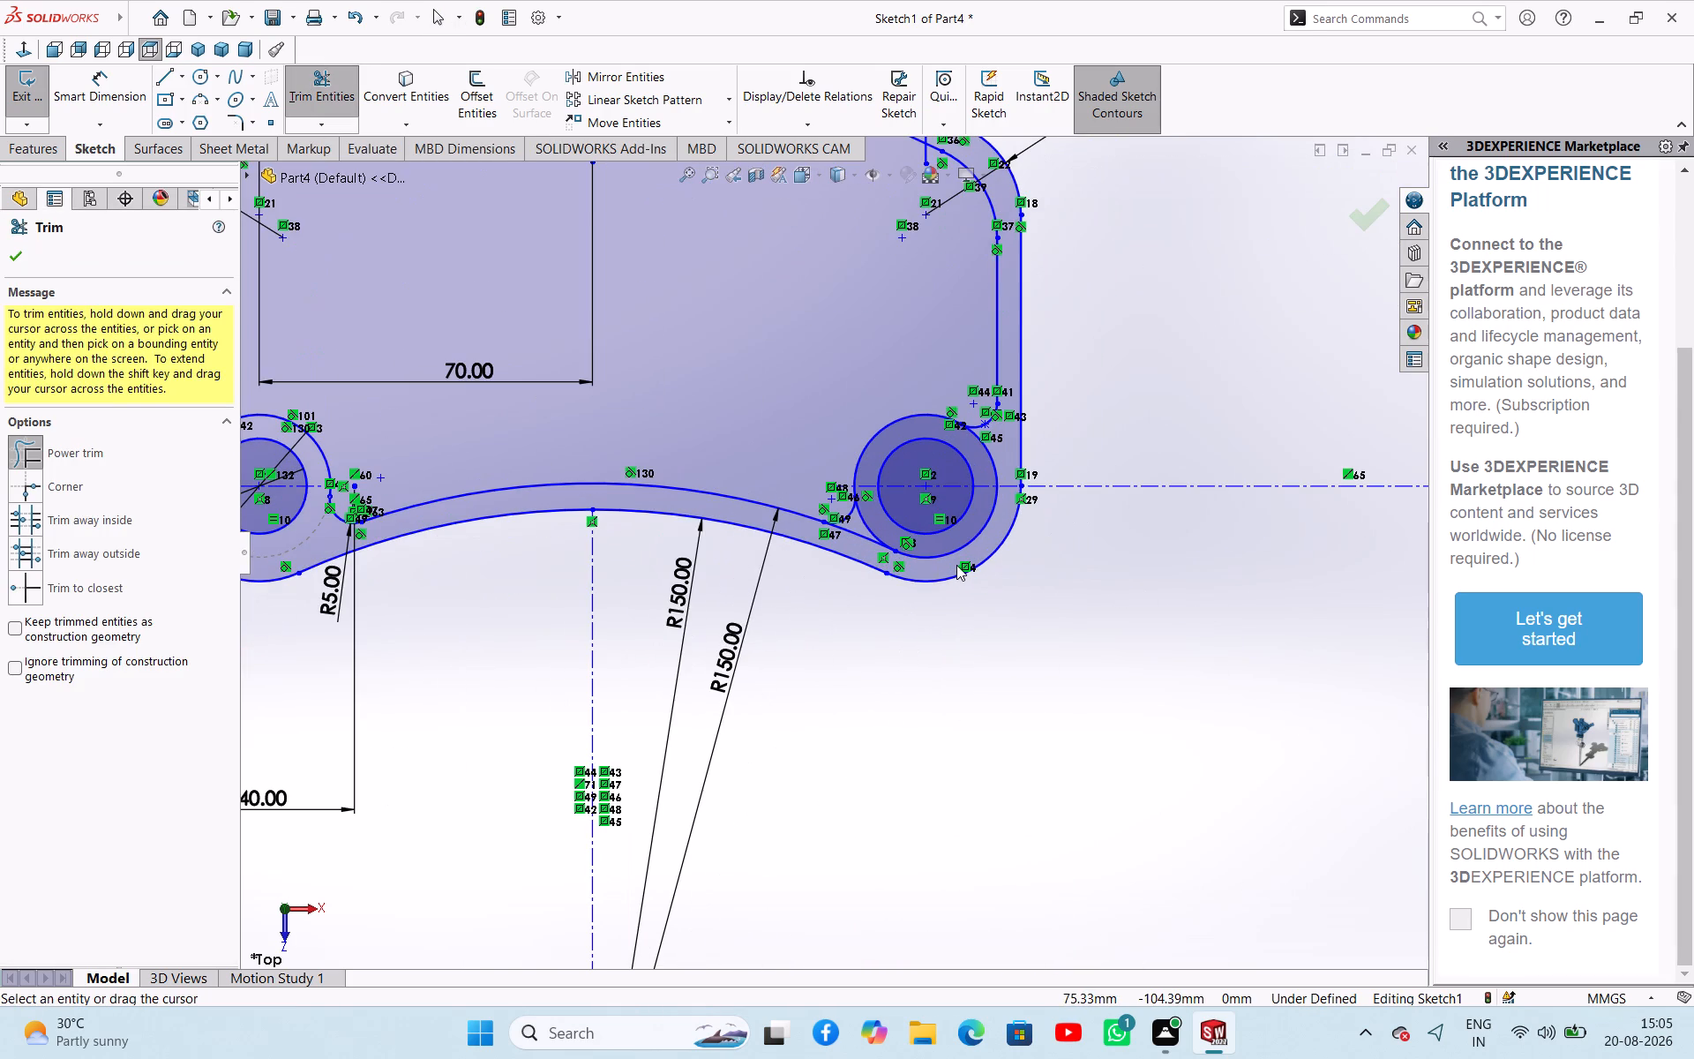
pyautogui.moveTo(862, 551); pyautogui.dragTo(873, 524)
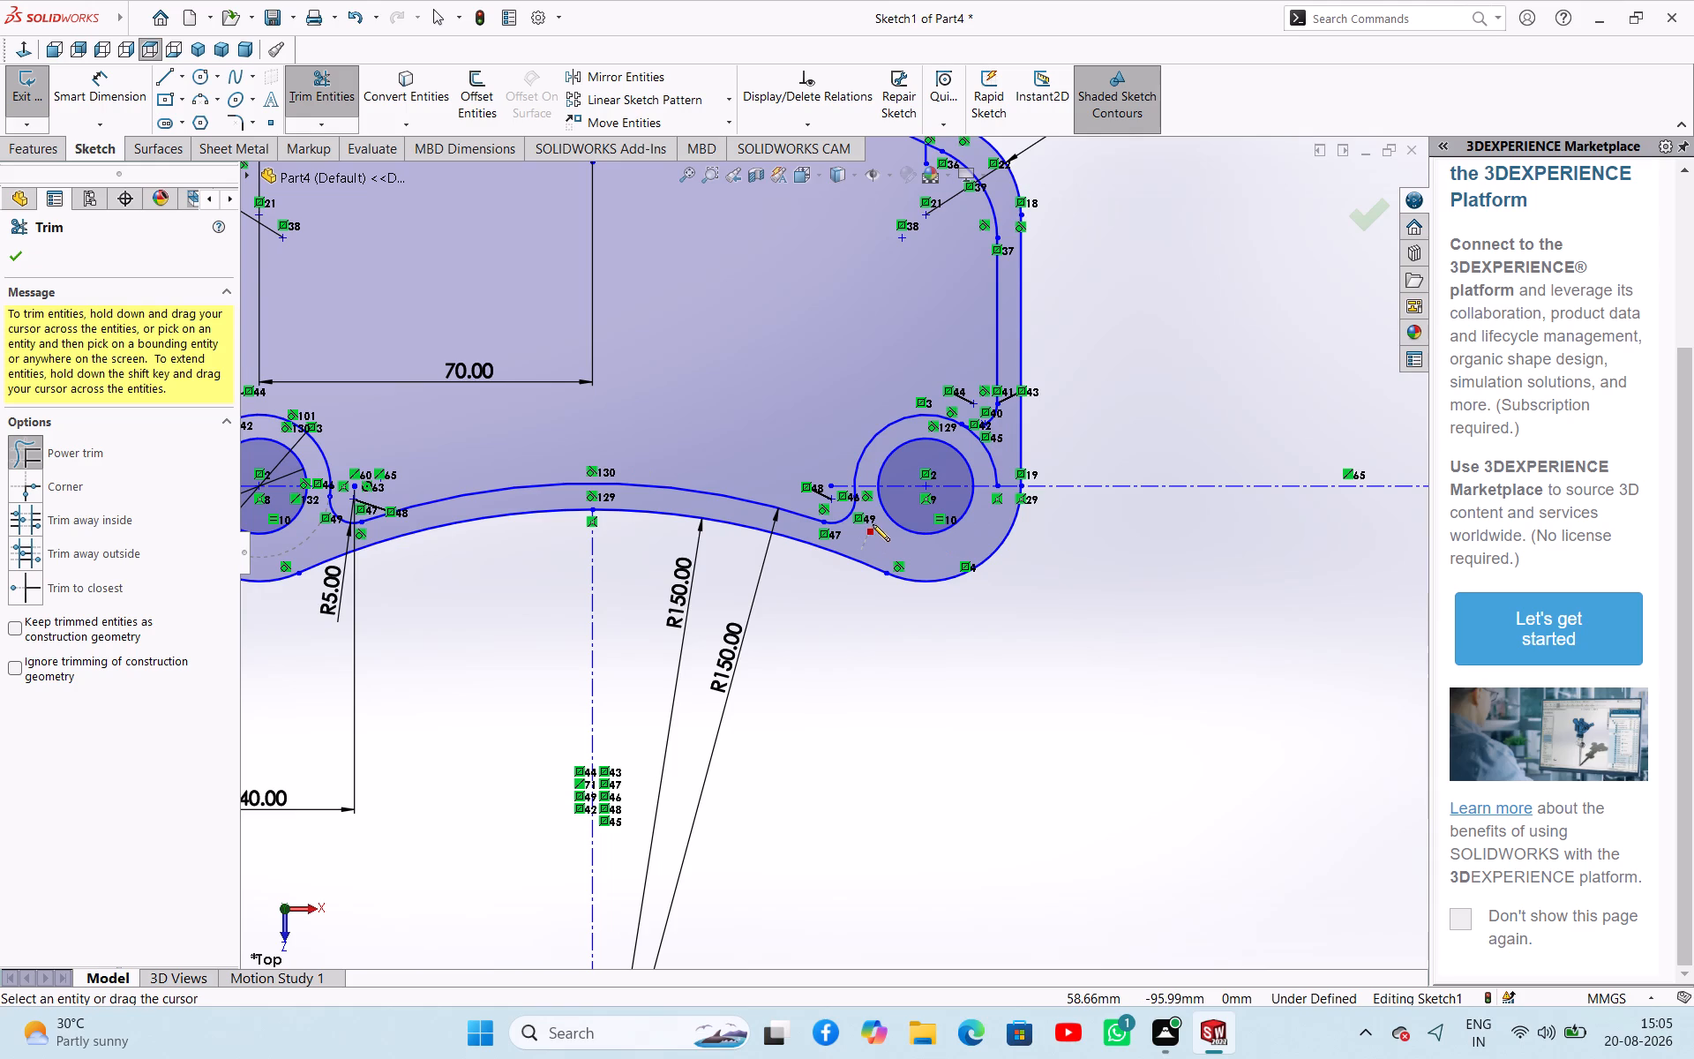
pyautogui.moveTo(873, 524); pyautogui.dragTo(990, 458)
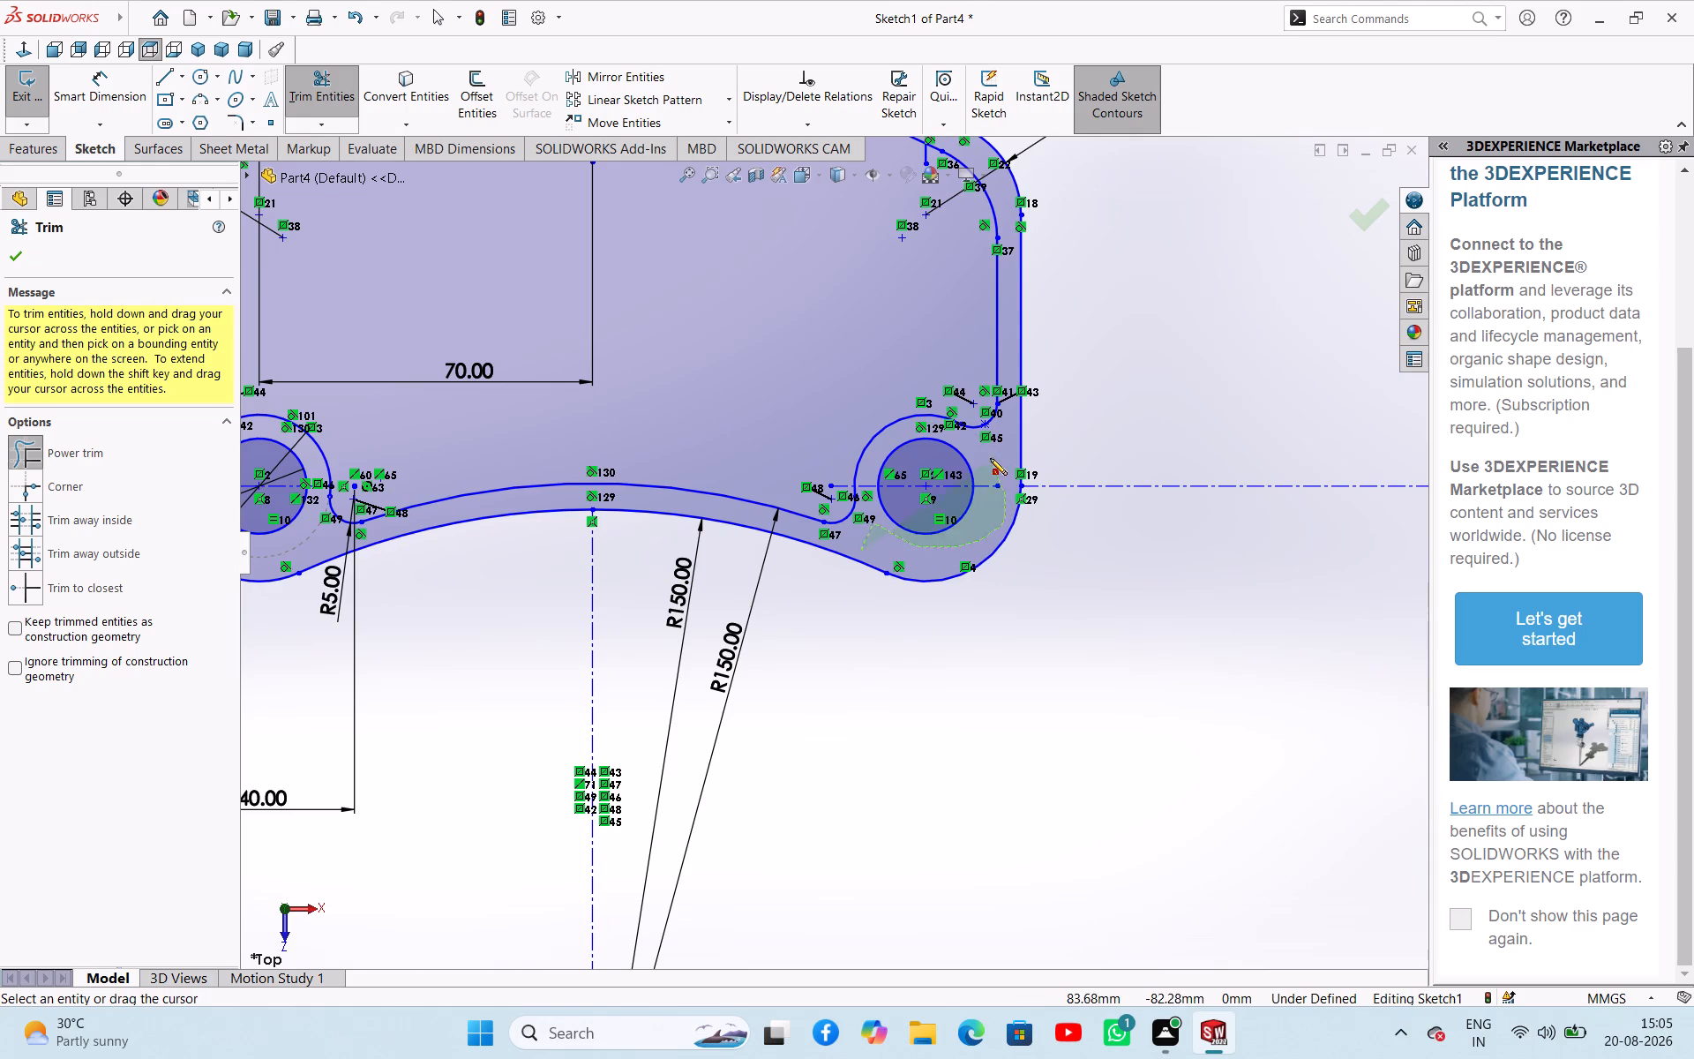
pyautogui.moveTo(990, 458); pyautogui.dragTo(995, 486)
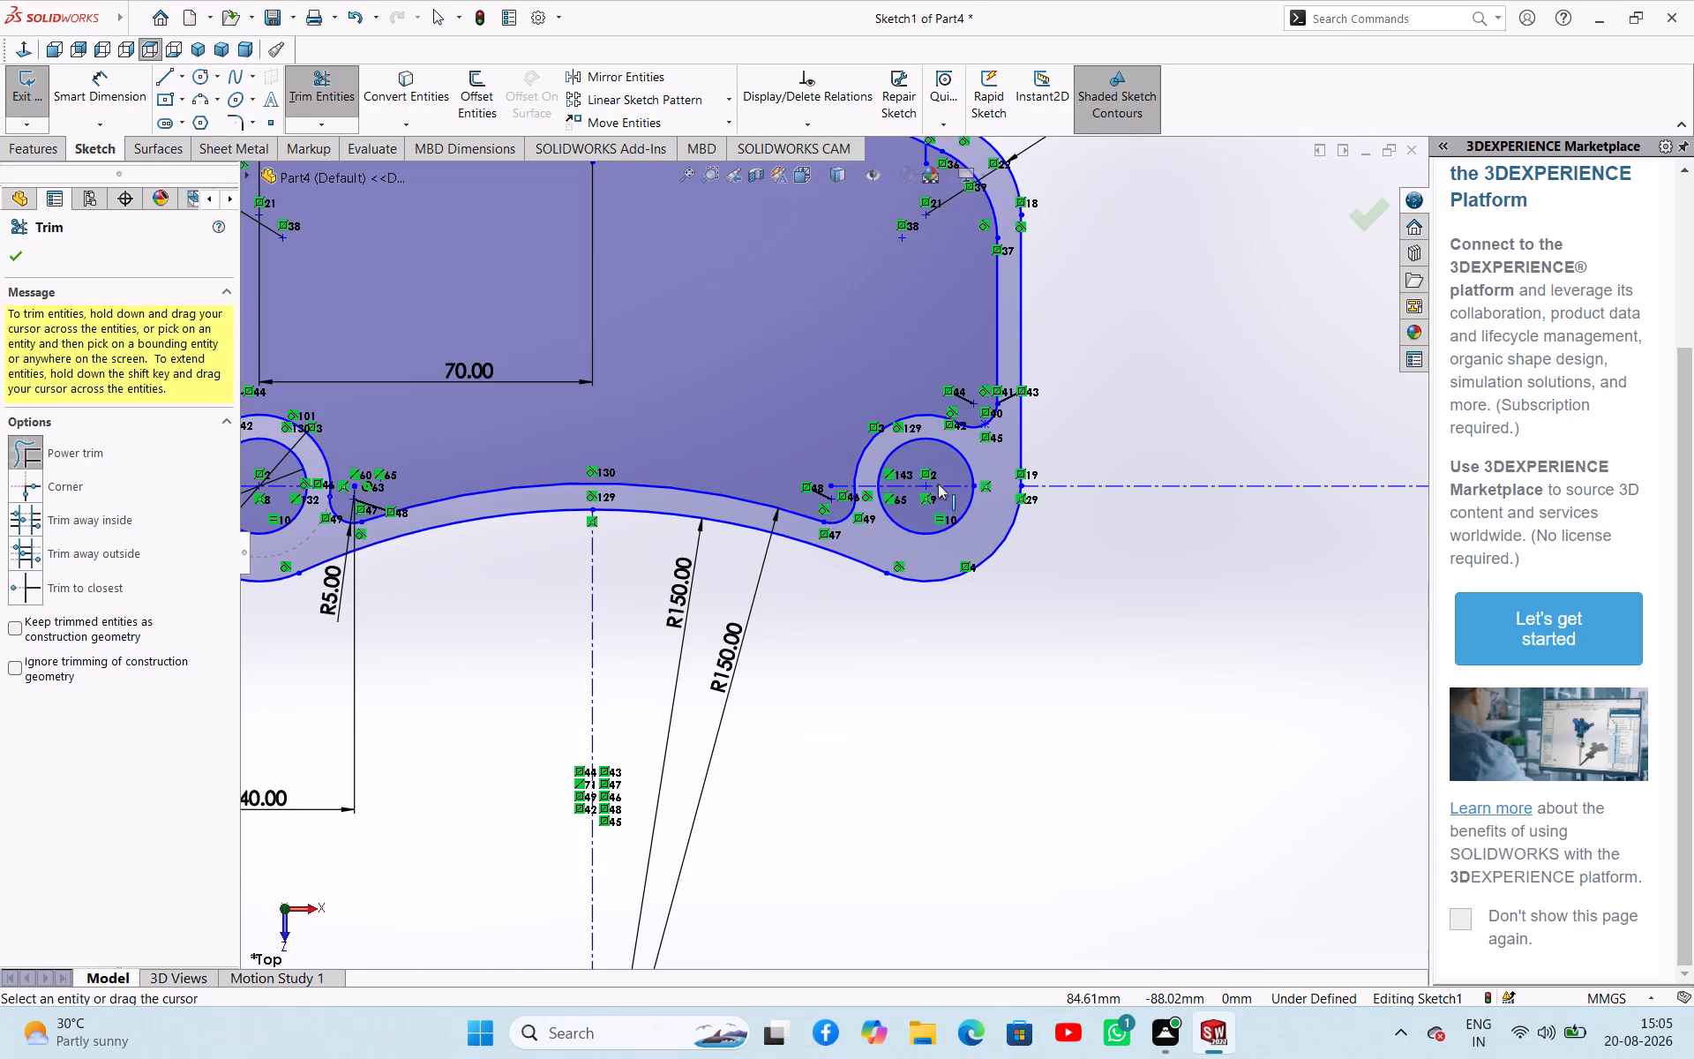
pyautogui.scroll(-4, 847, 477)
pyautogui.scroll(7, 847, 493)
pyautogui.scroll(3, 891, 597)
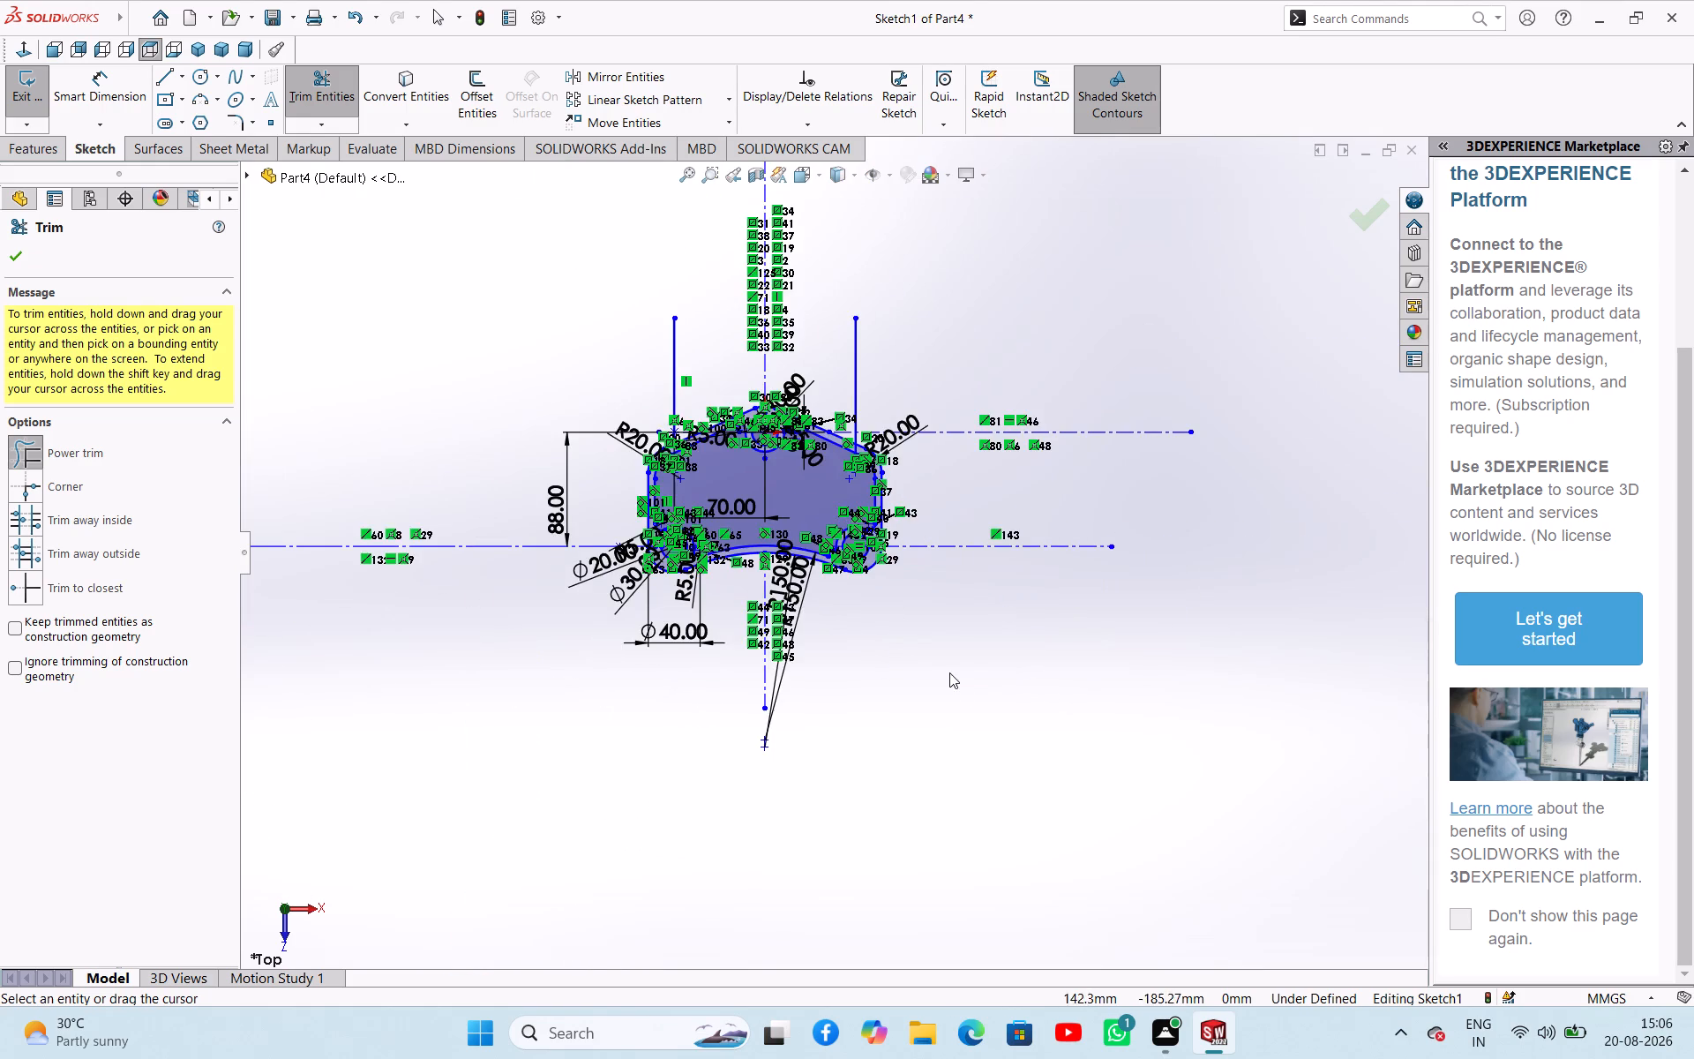
pyautogui.moveTo(949, 672); pyautogui.dragTo(903, 712, button='middle')
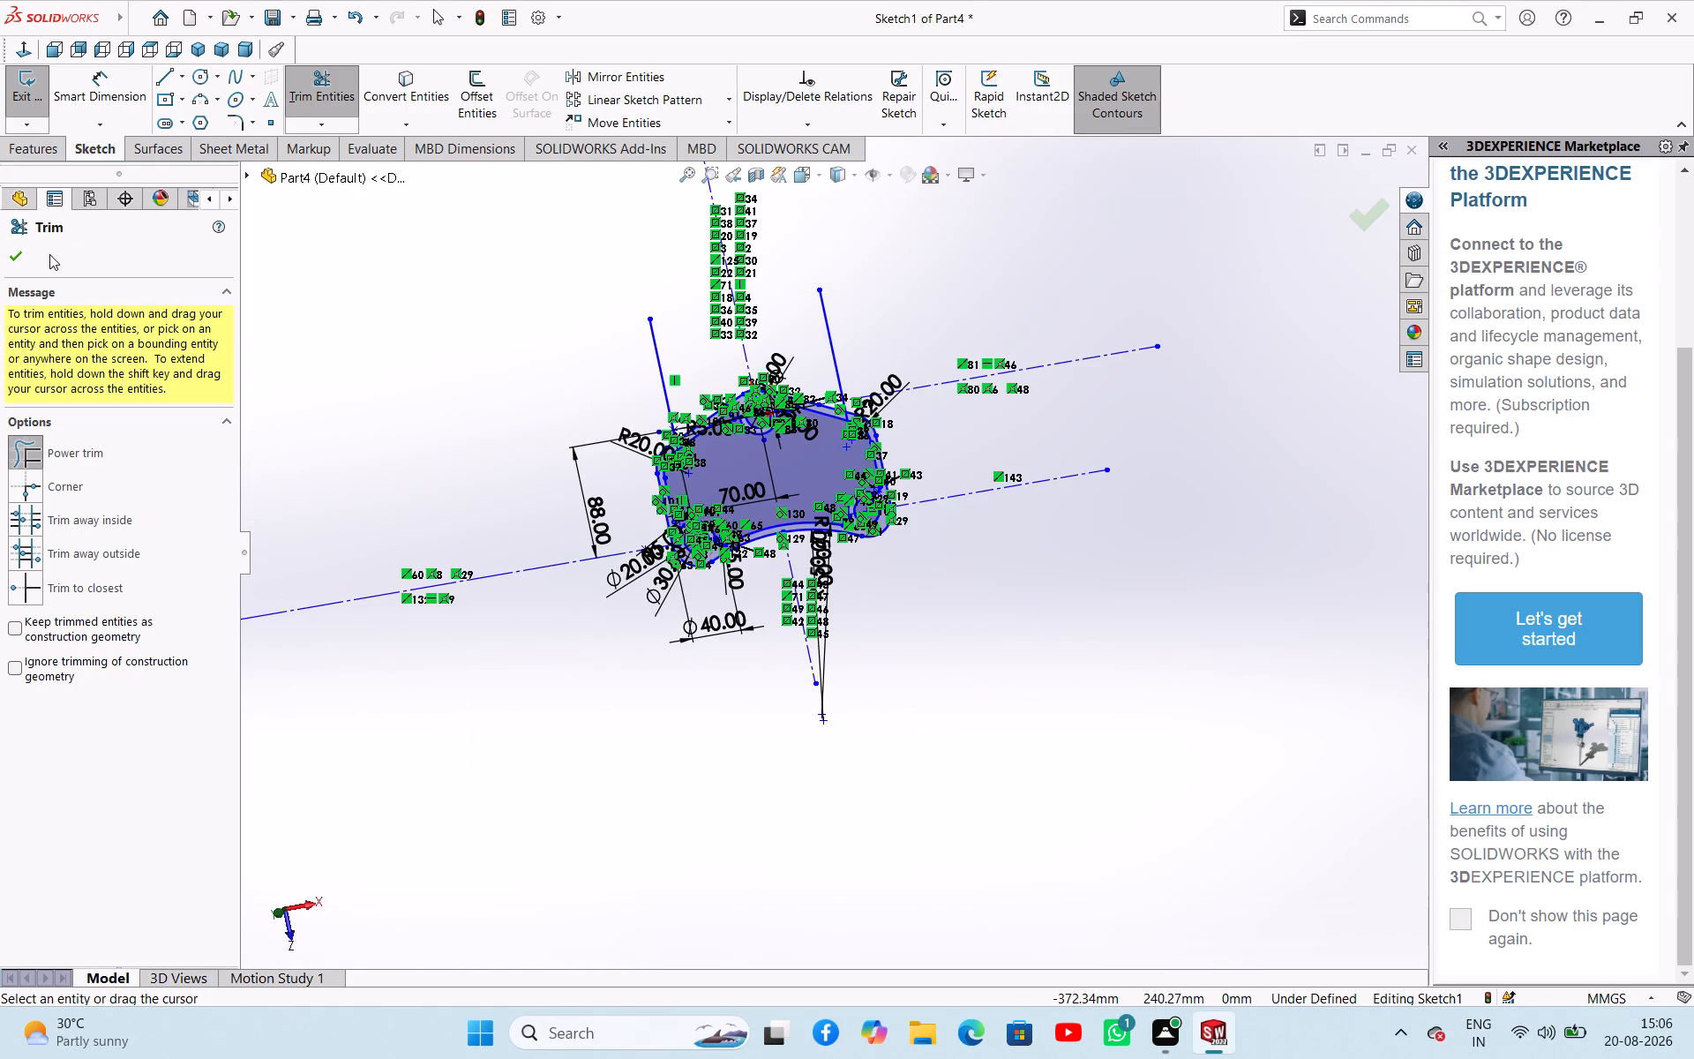
pyautogui.click(12, 249)
pyautogui.click(34, 86)
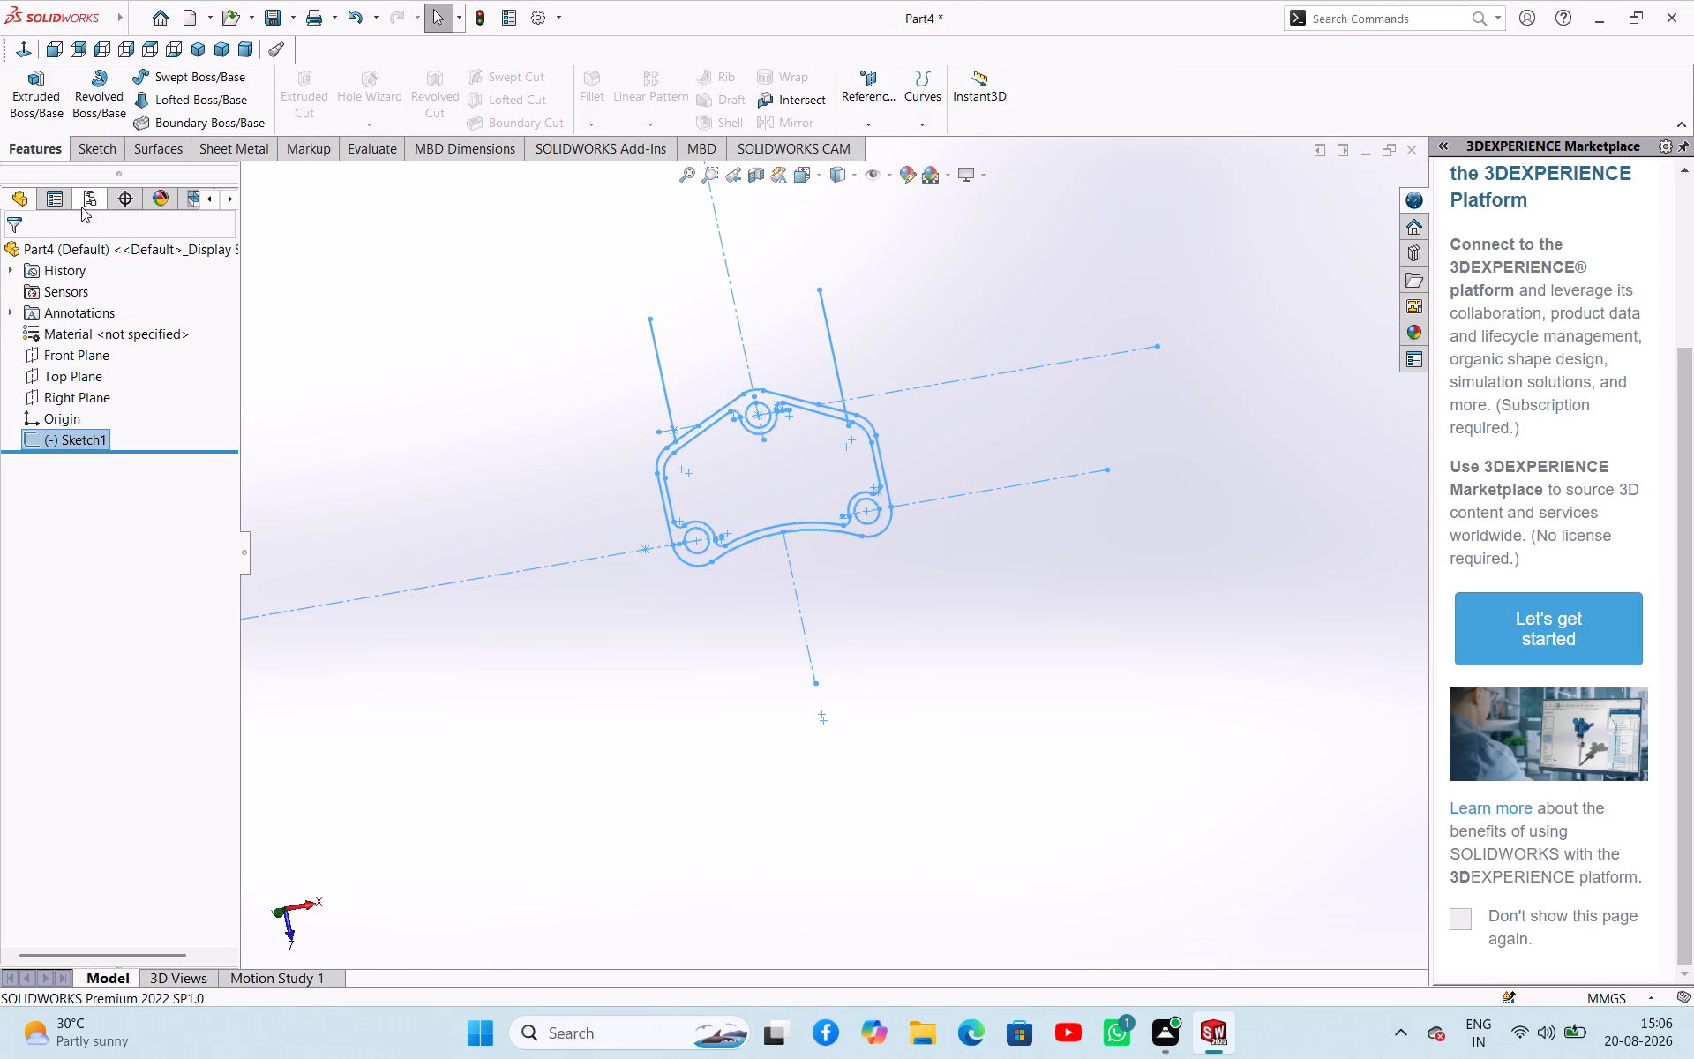
# Reopen Sketch1, delete the two solid vertical lines extending above the plate outline, and exit the sketch.
pyautogui.click(85, 438)
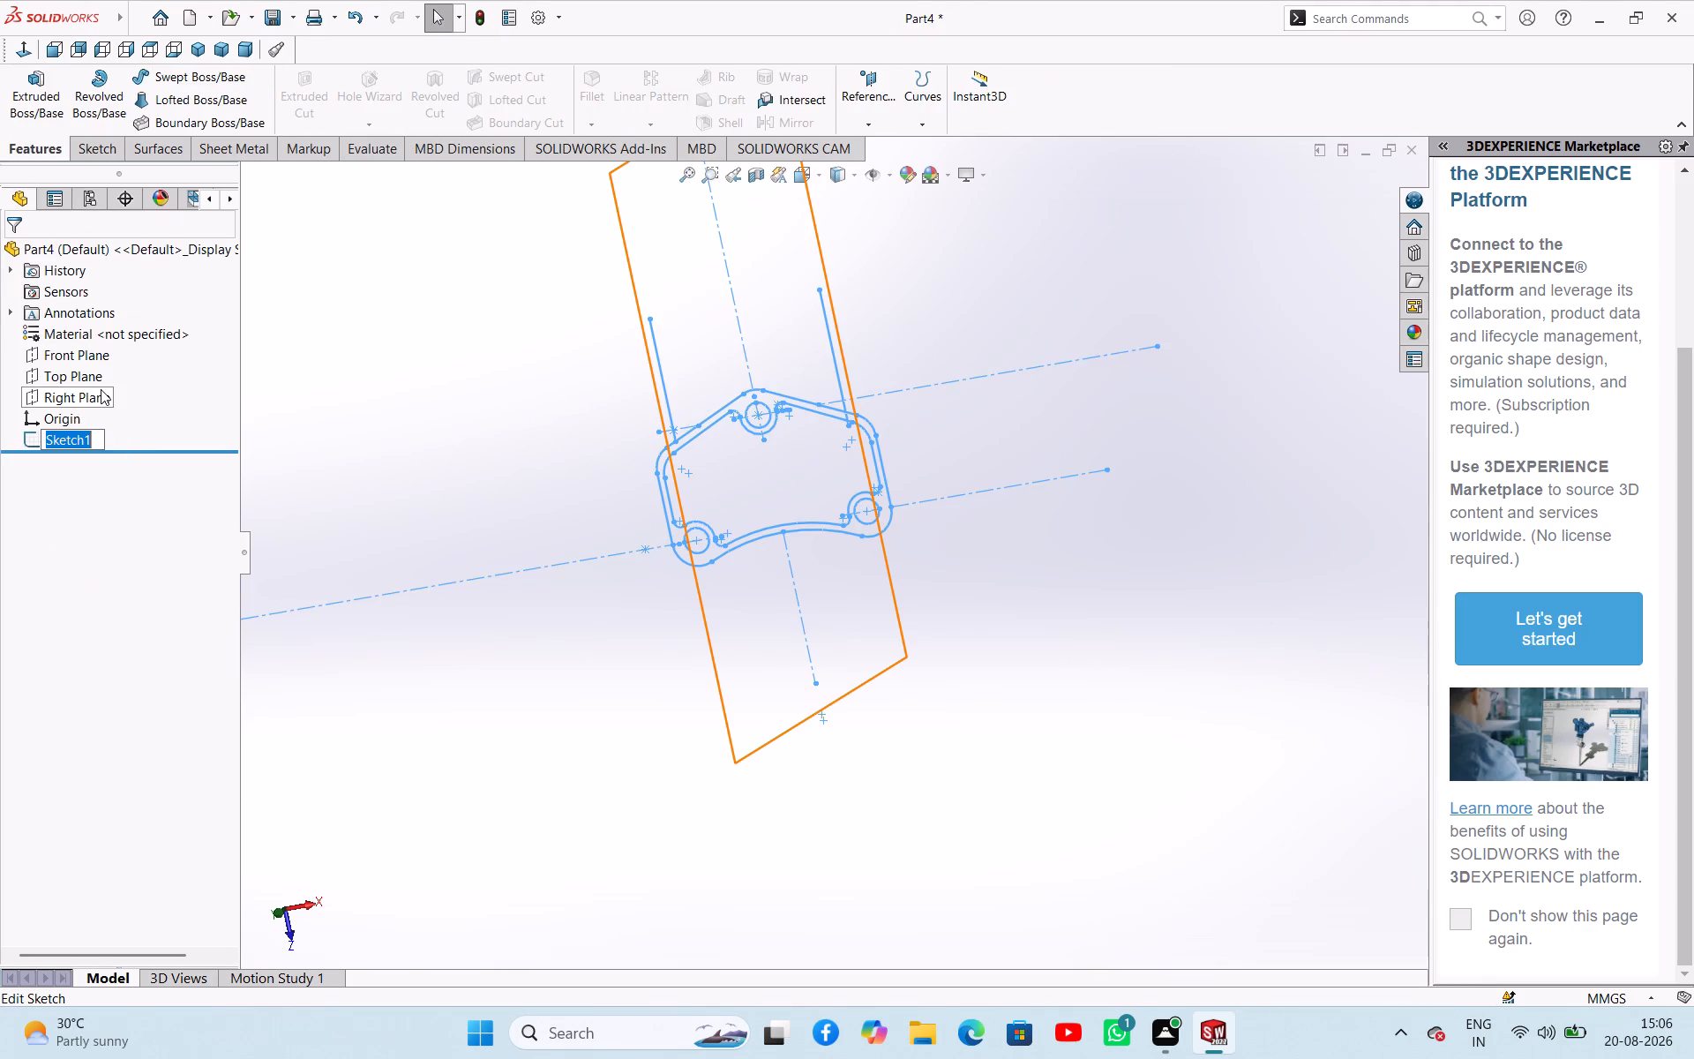
pyautogui.click(262, 444)
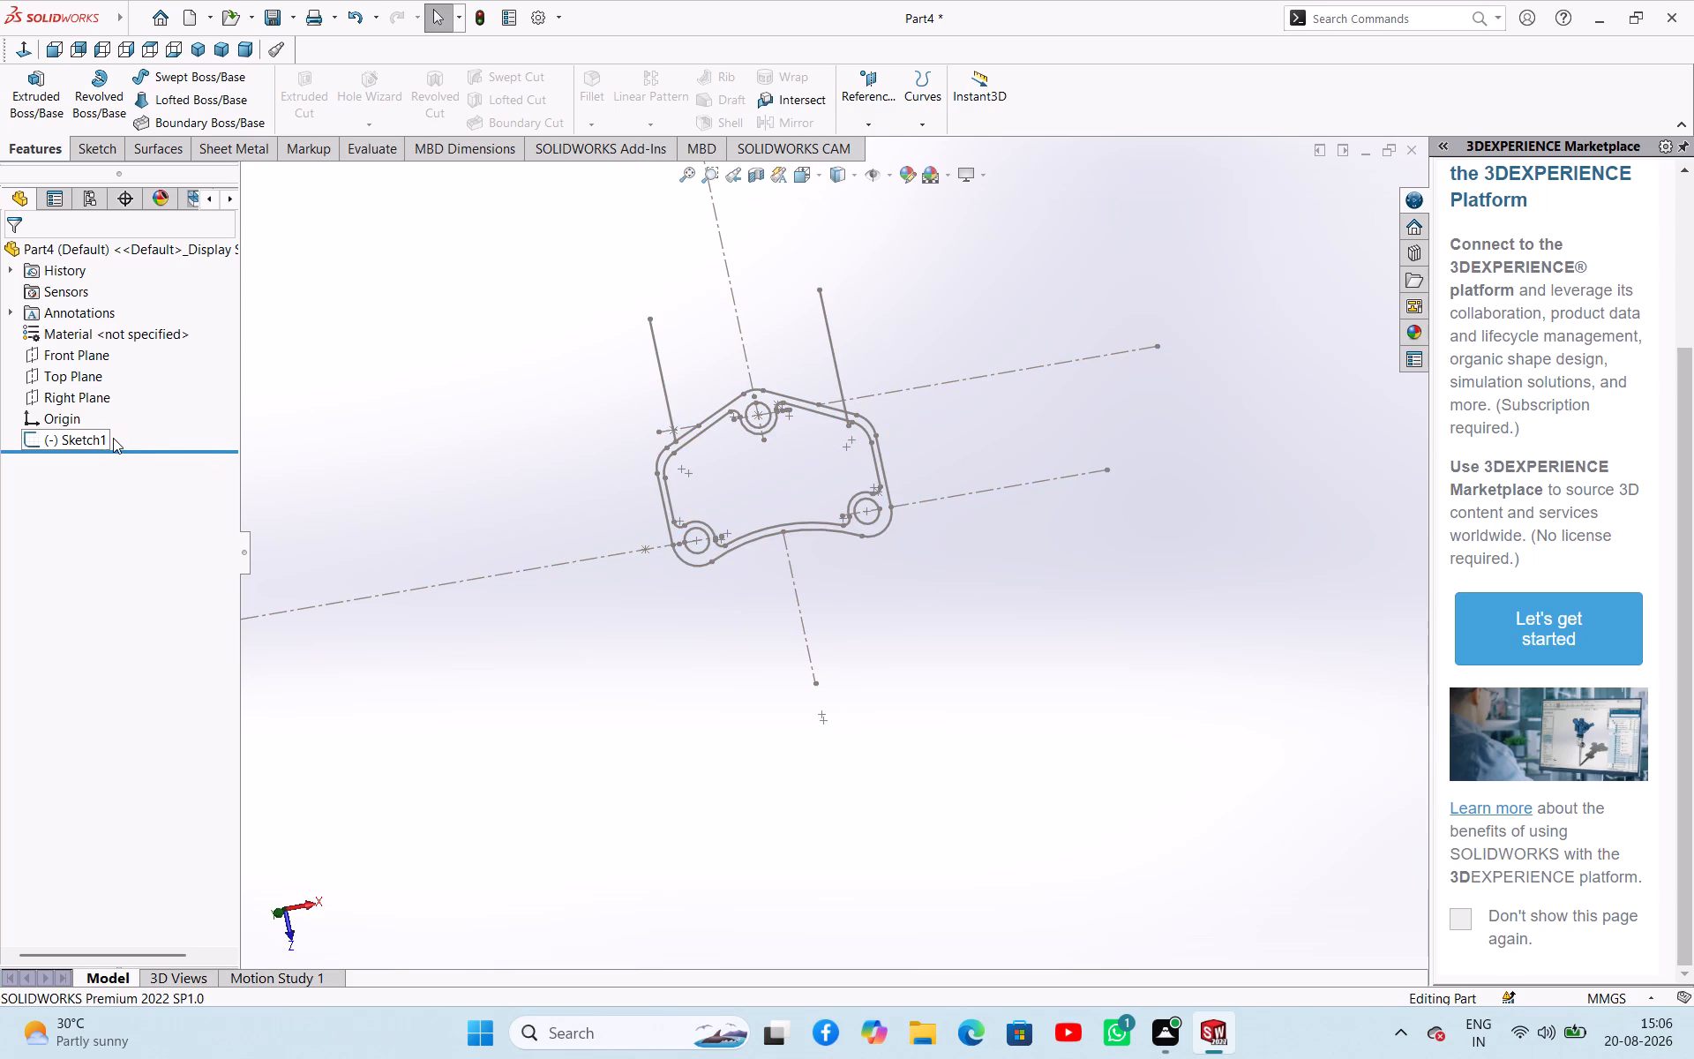
pyautogui.click(97, 438)
pyautogui.click(122, 385)
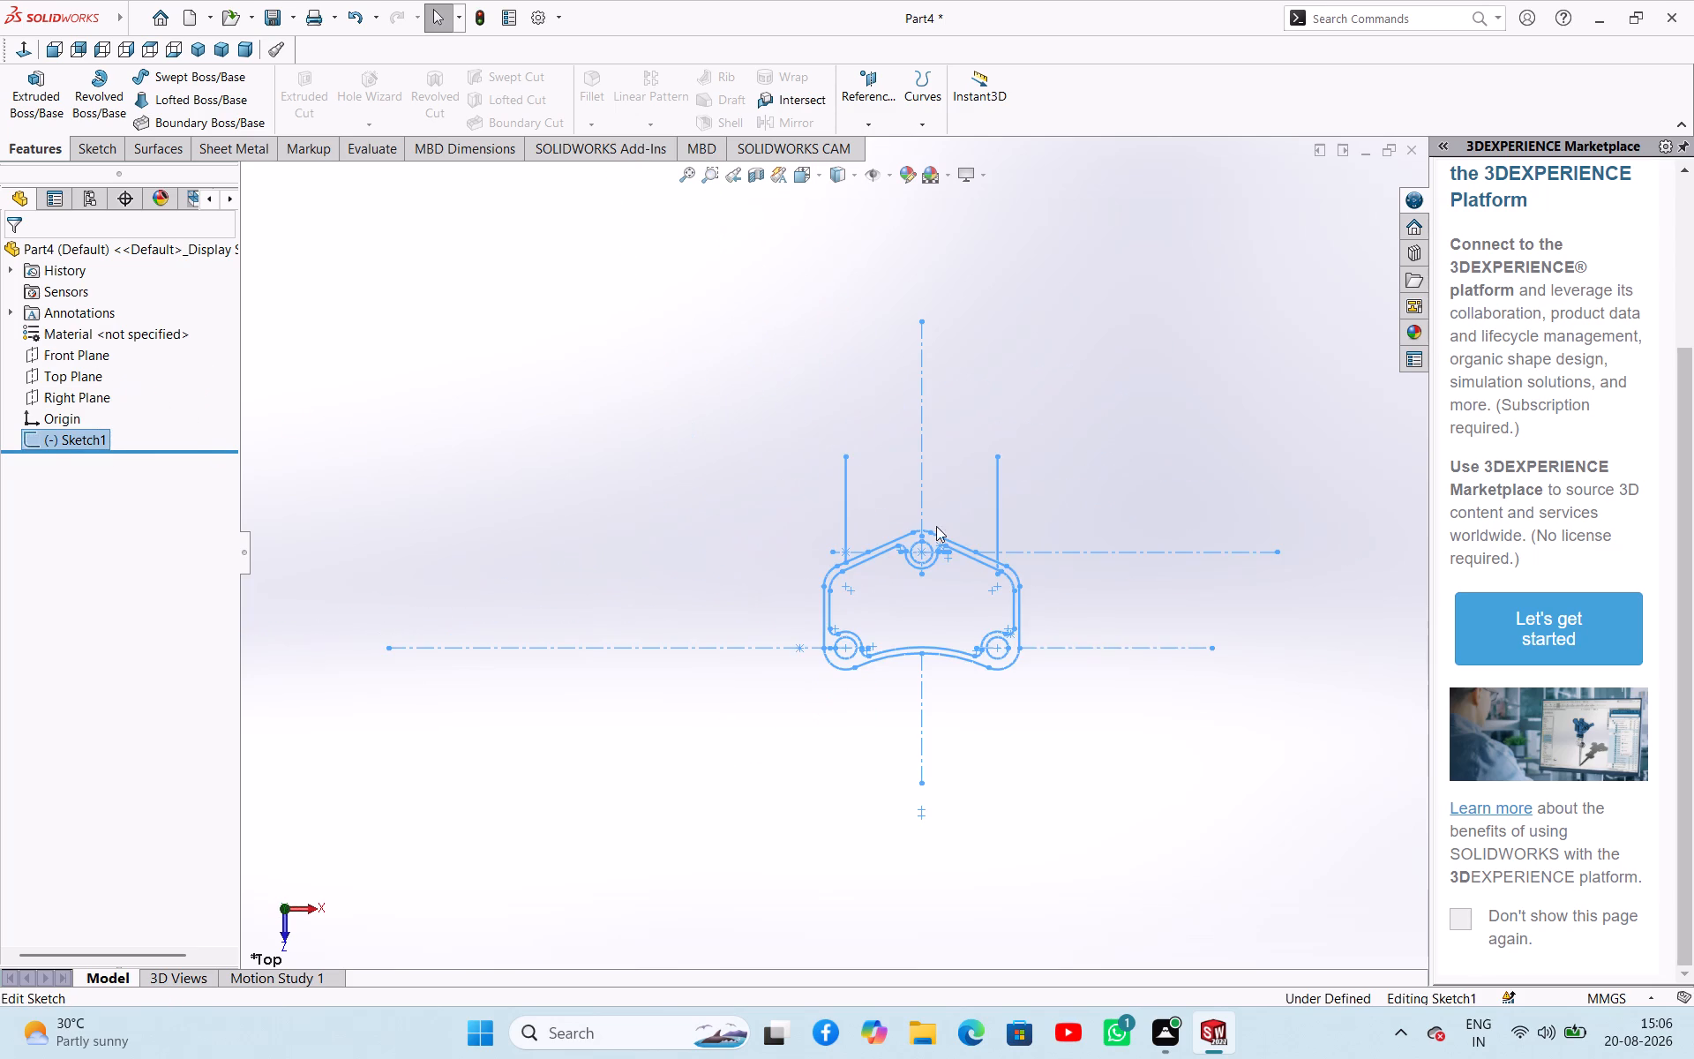
pyautogui.scroll(-4, 968, 522)
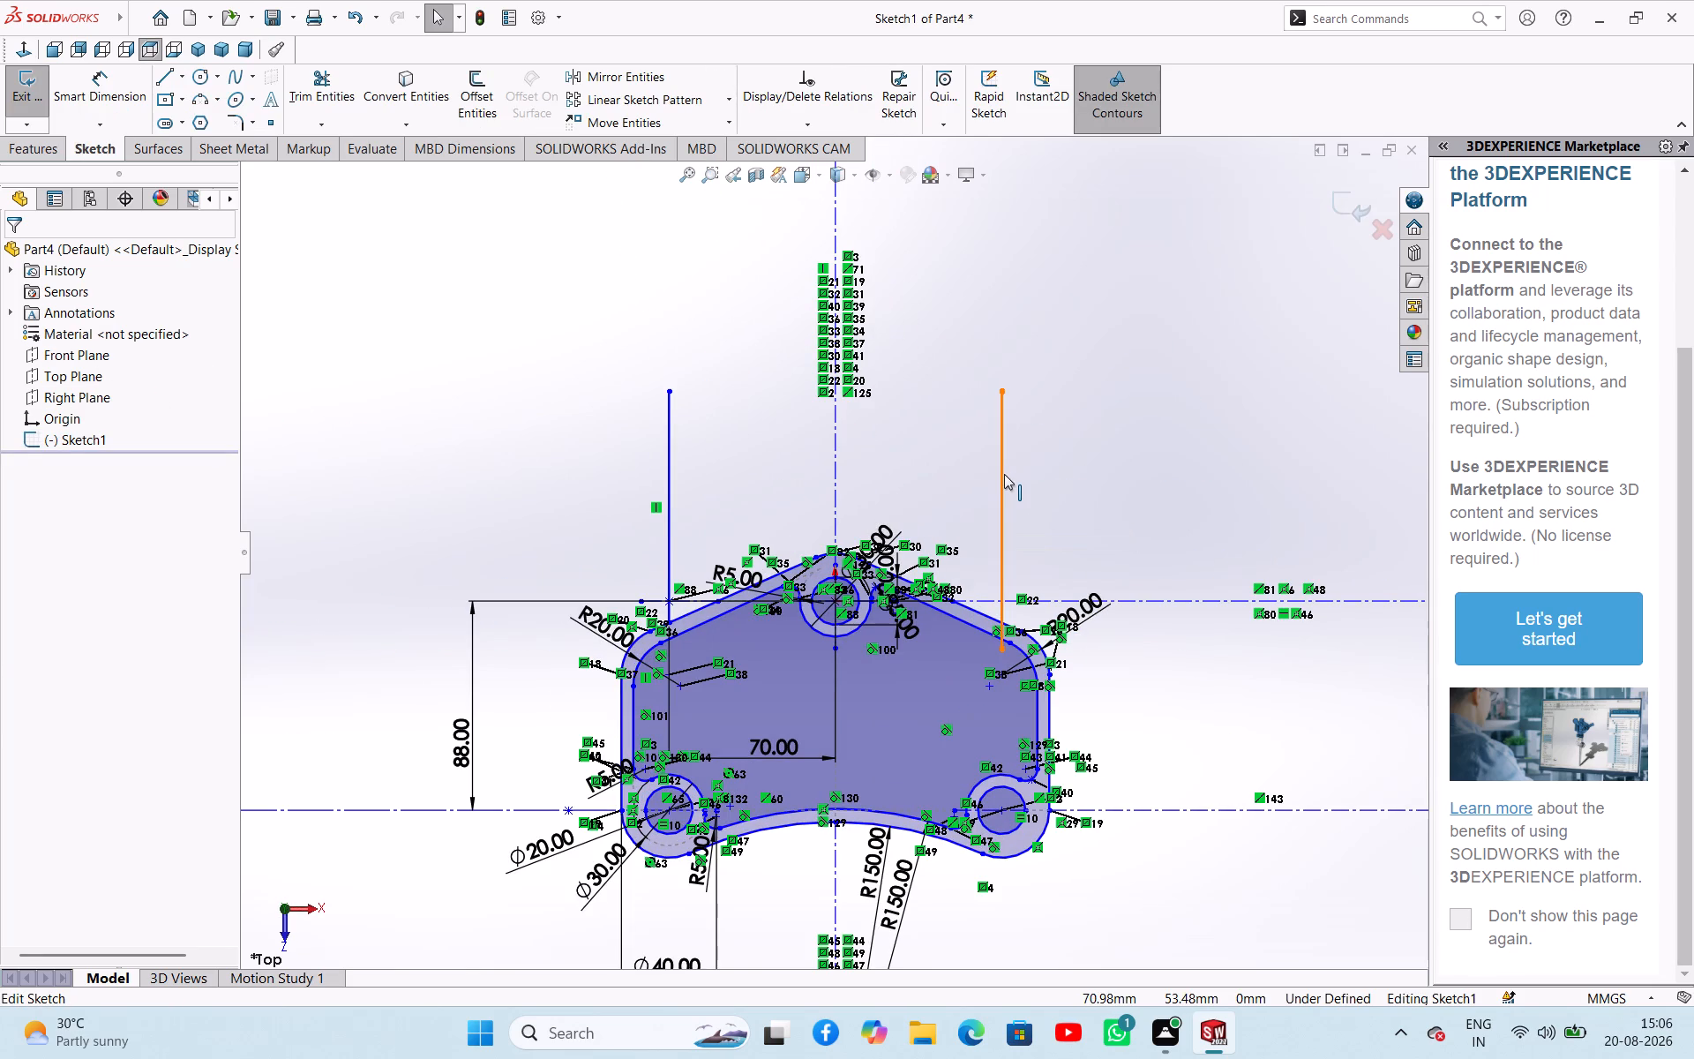
pyautogui.click(1004, 474)
pyautogui.press('Delete')
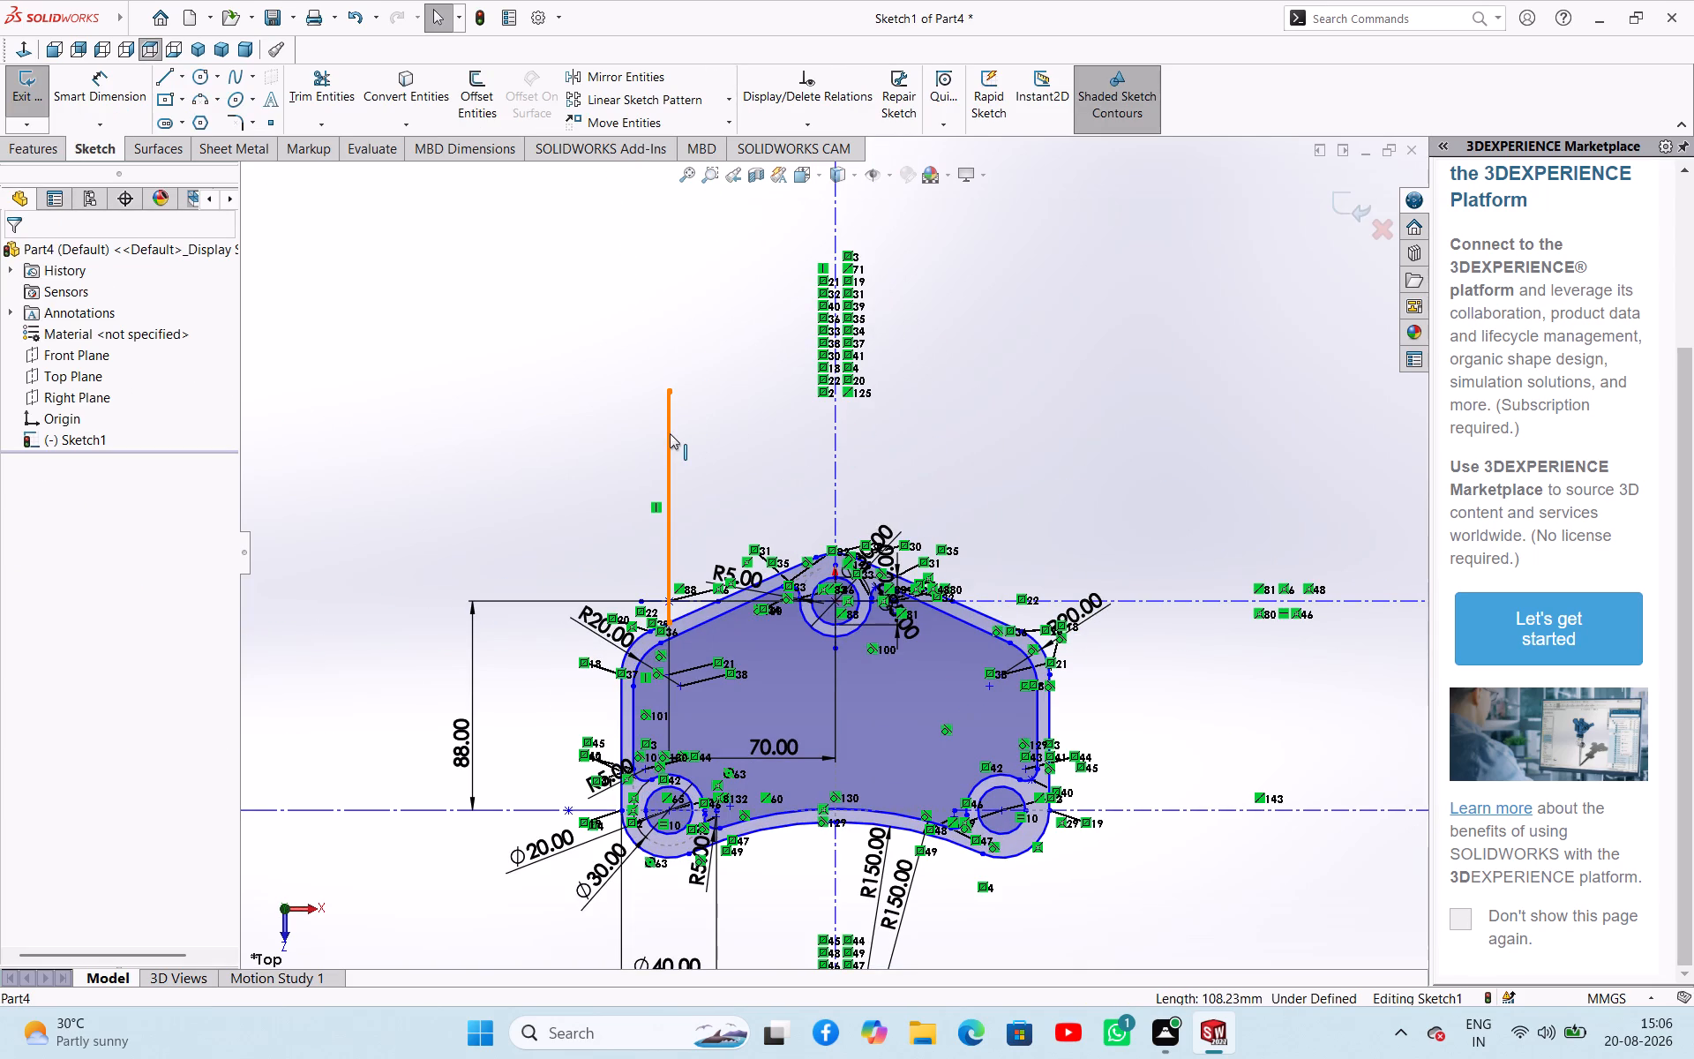
pyautogui.click(670, 433)
pyautogui.press('Delete')
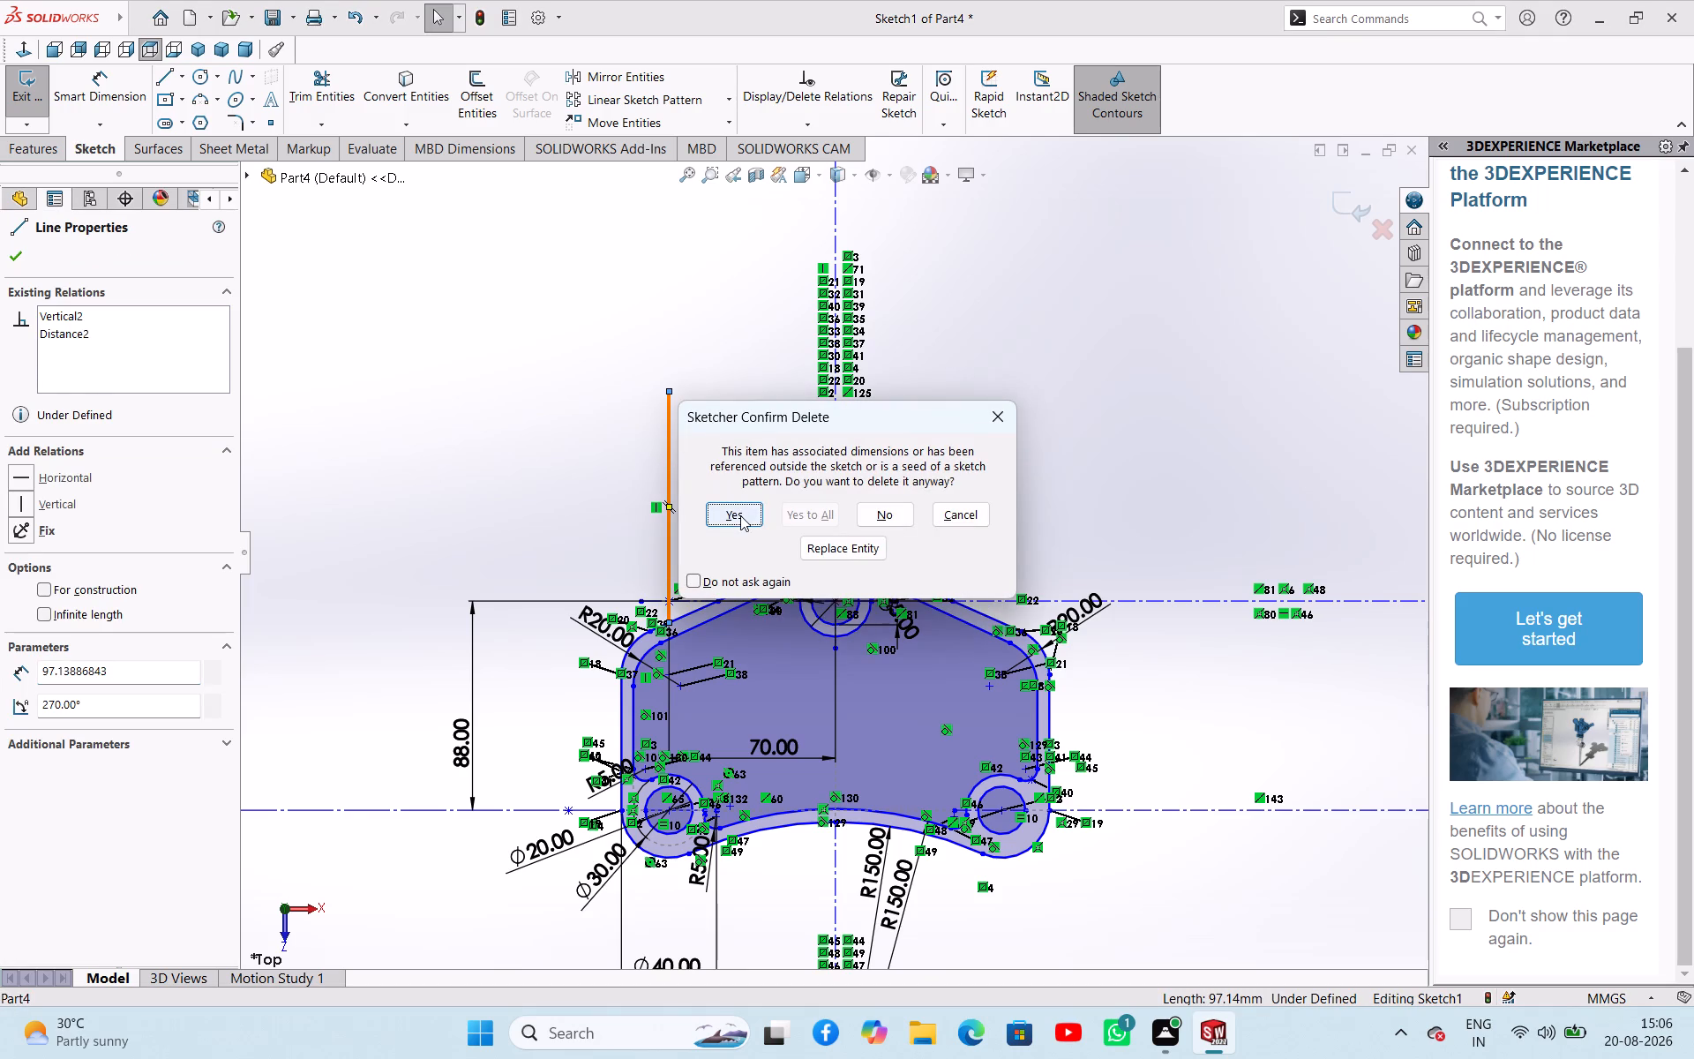
pyautogui.click(740, 515)
pyautogui.click(955, 488)
pyautogui.scroll(2, 935, 518)
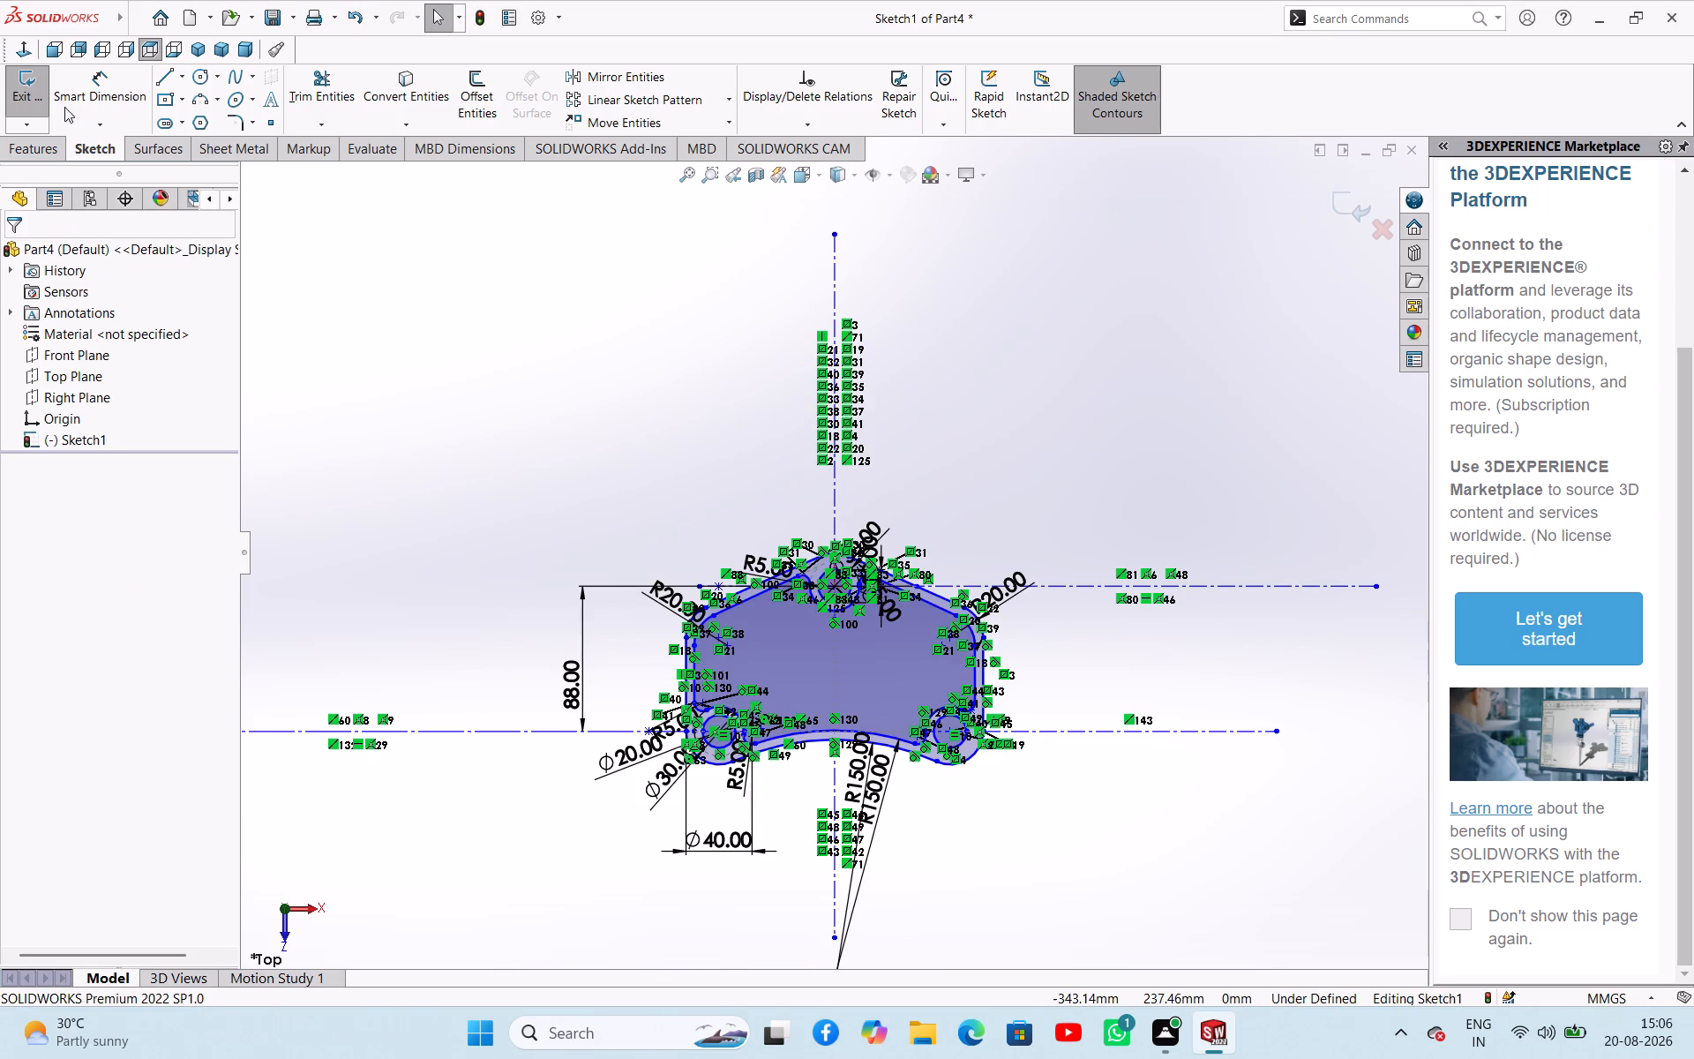
pyautogui.click(41, 94)
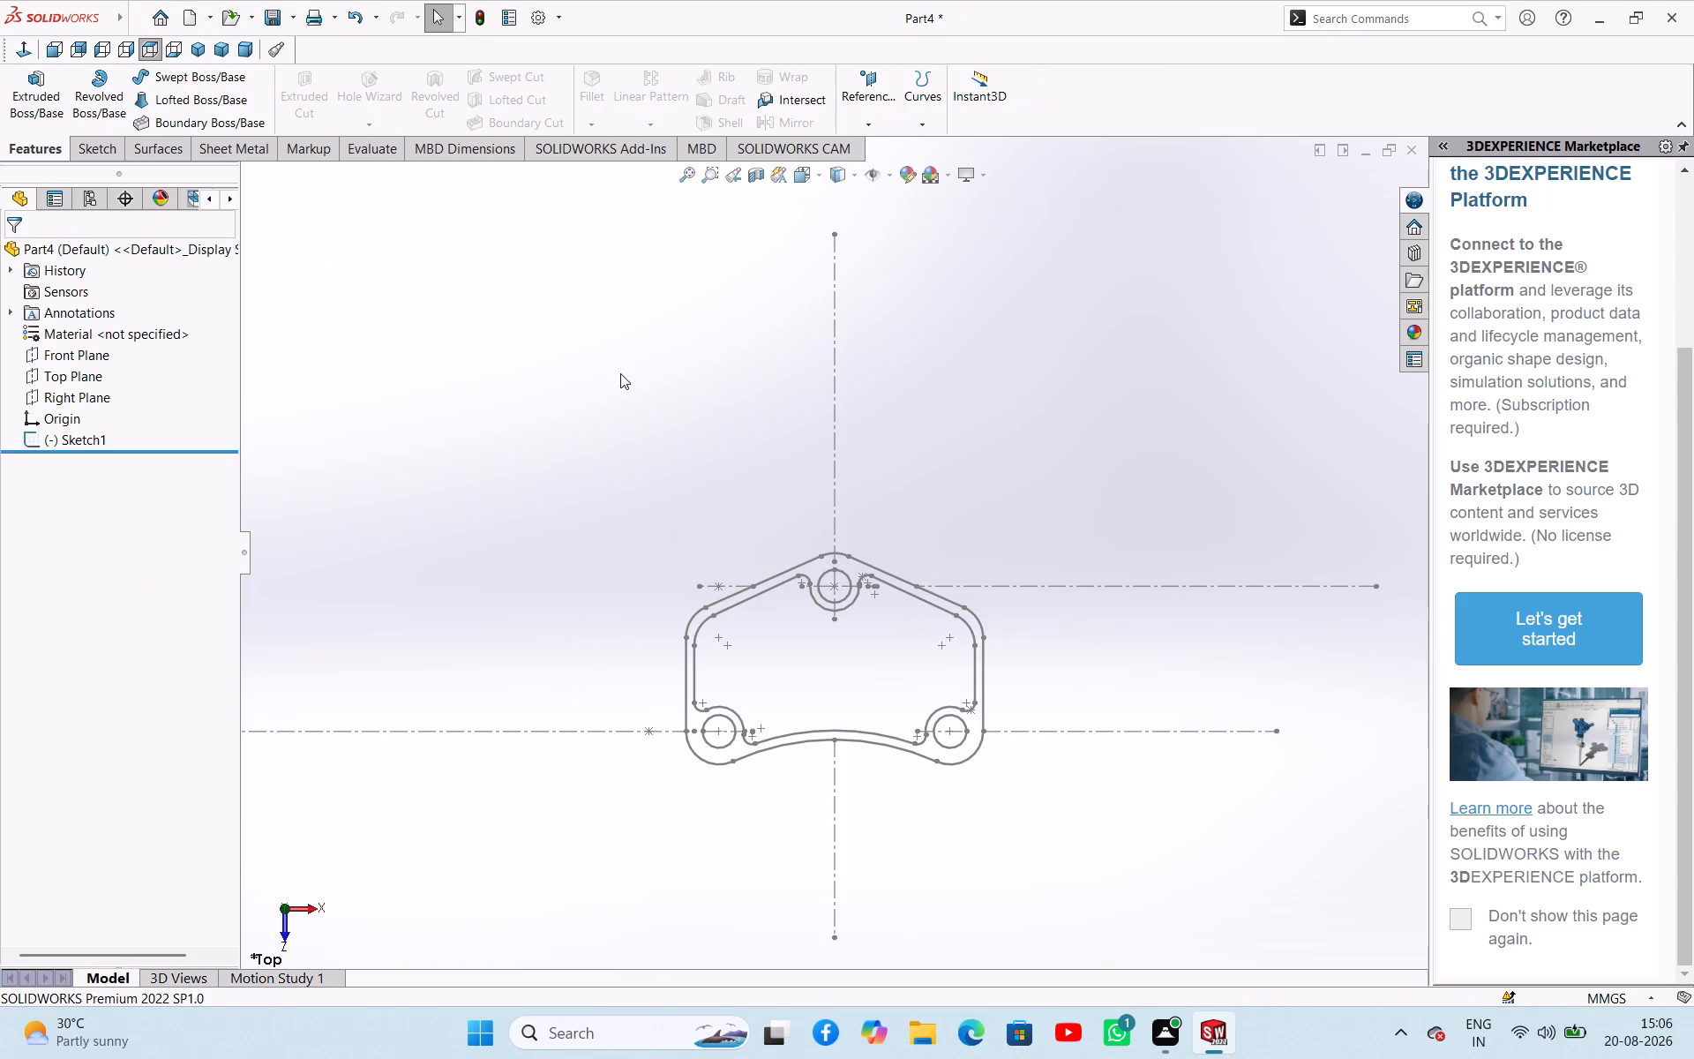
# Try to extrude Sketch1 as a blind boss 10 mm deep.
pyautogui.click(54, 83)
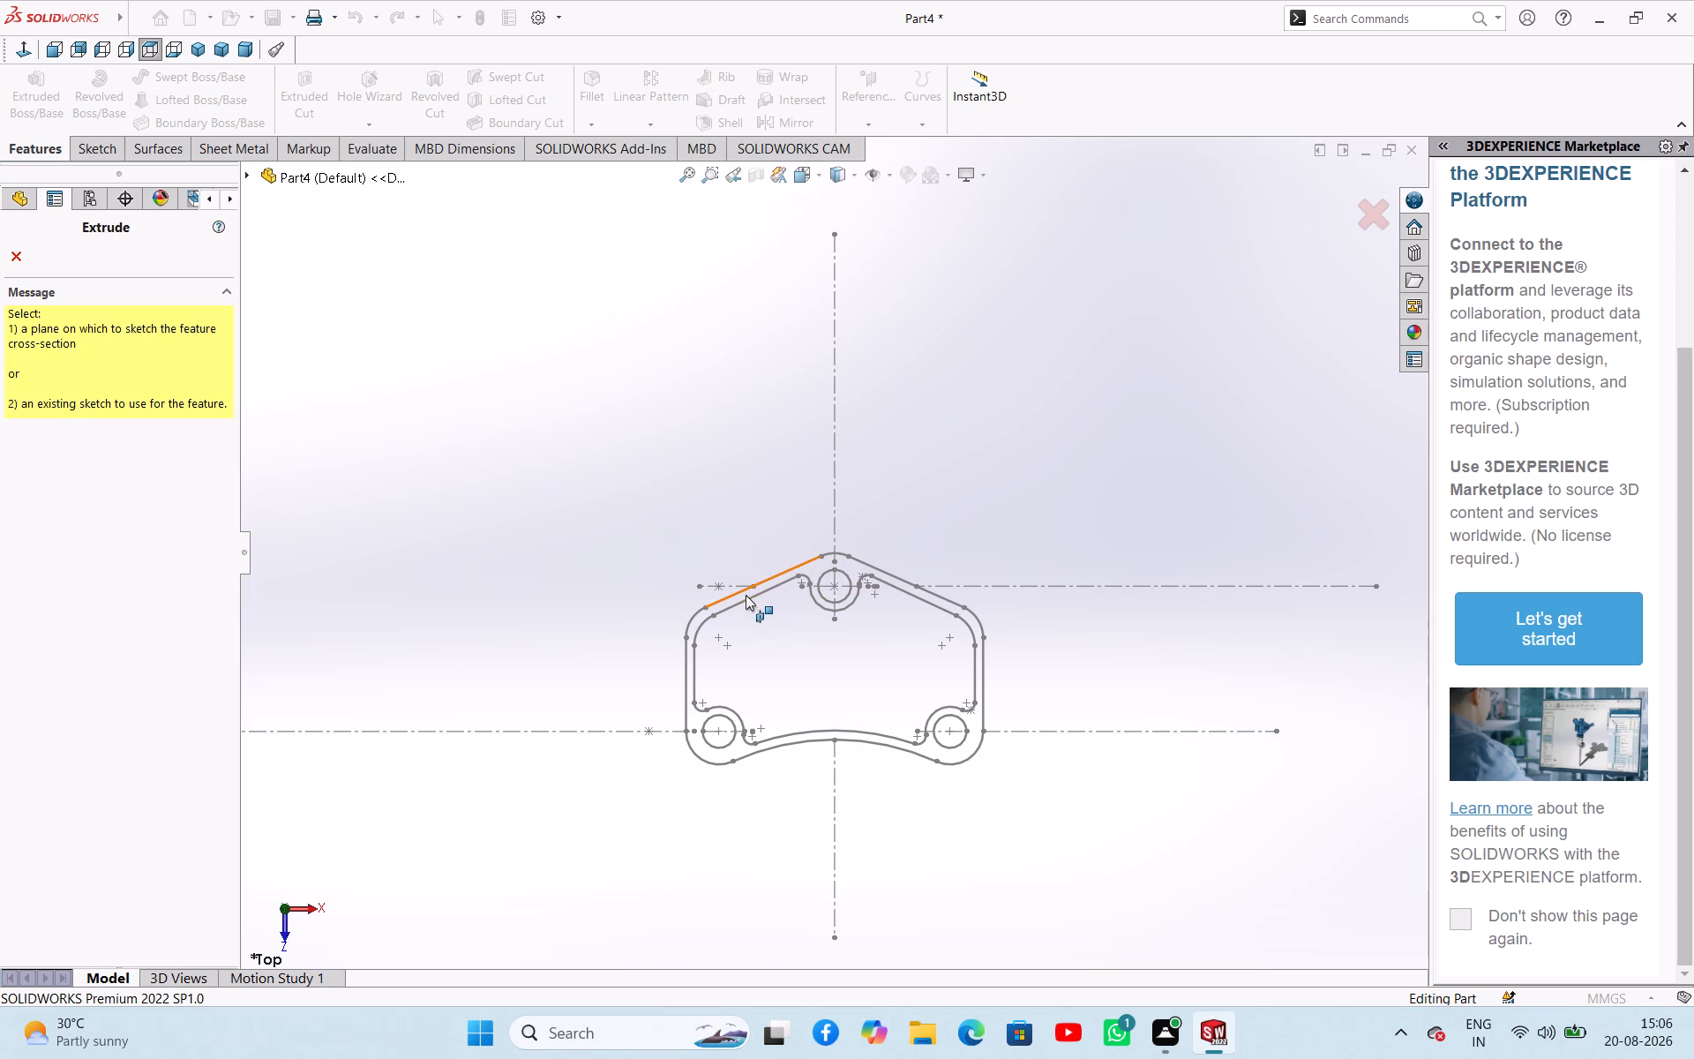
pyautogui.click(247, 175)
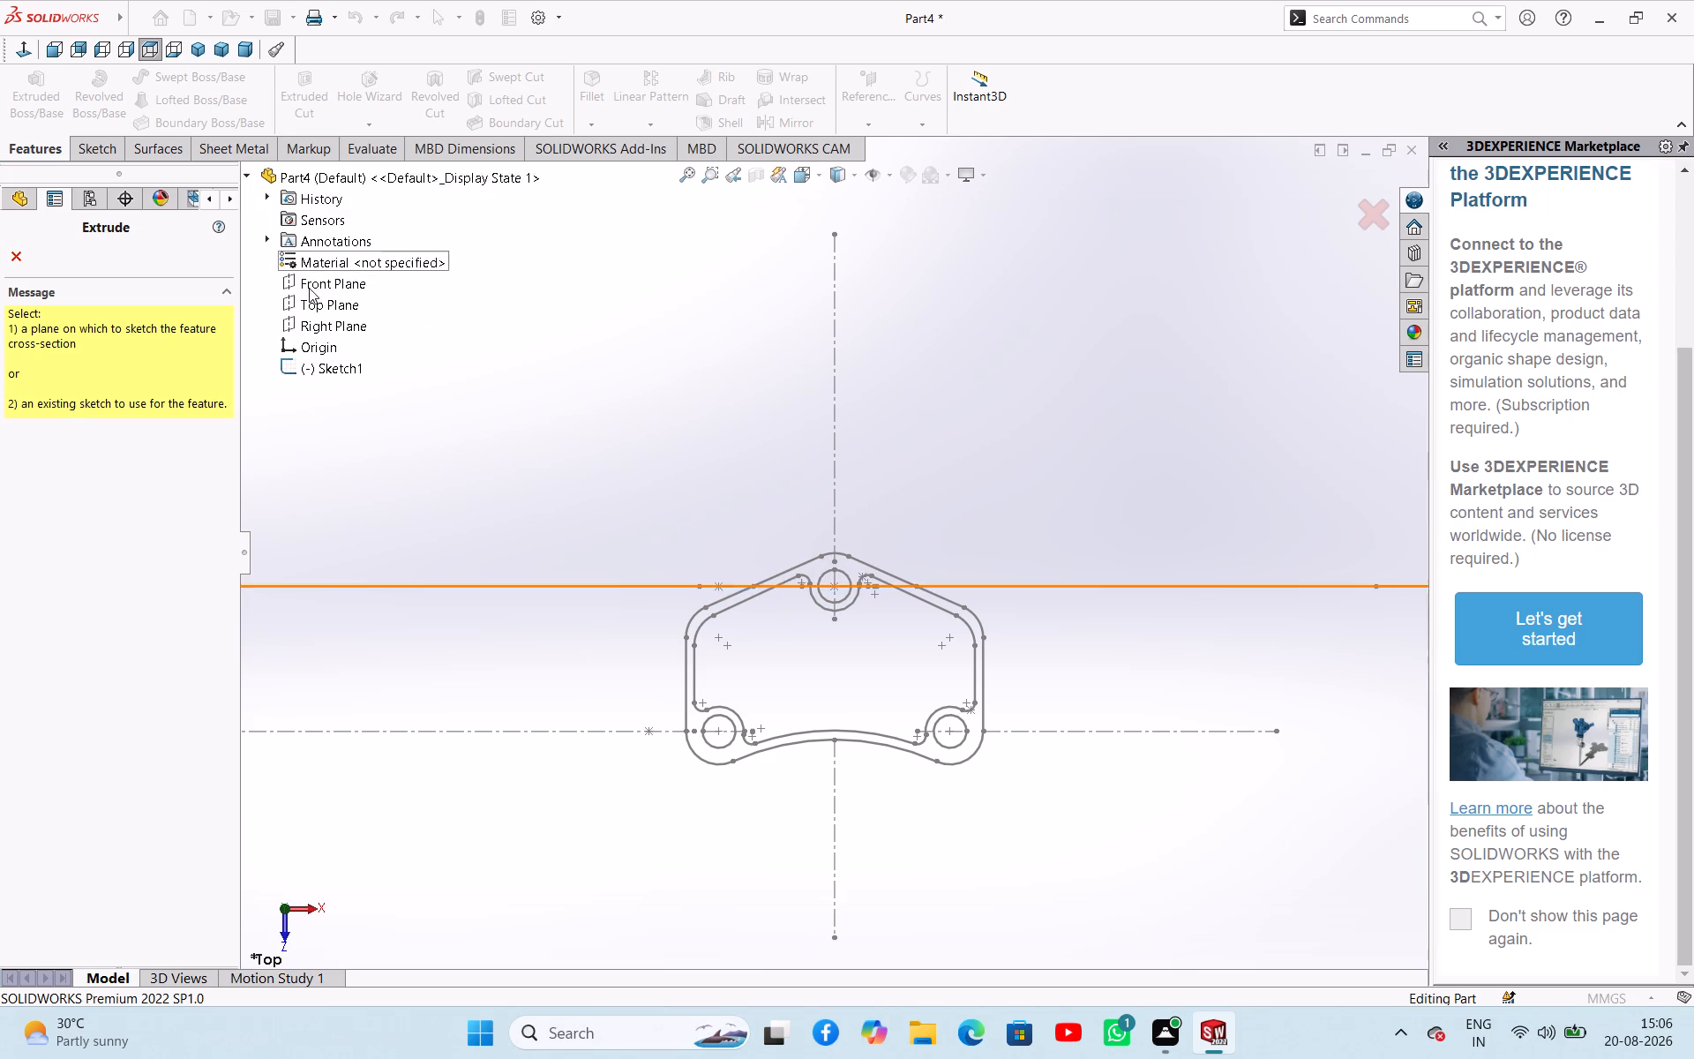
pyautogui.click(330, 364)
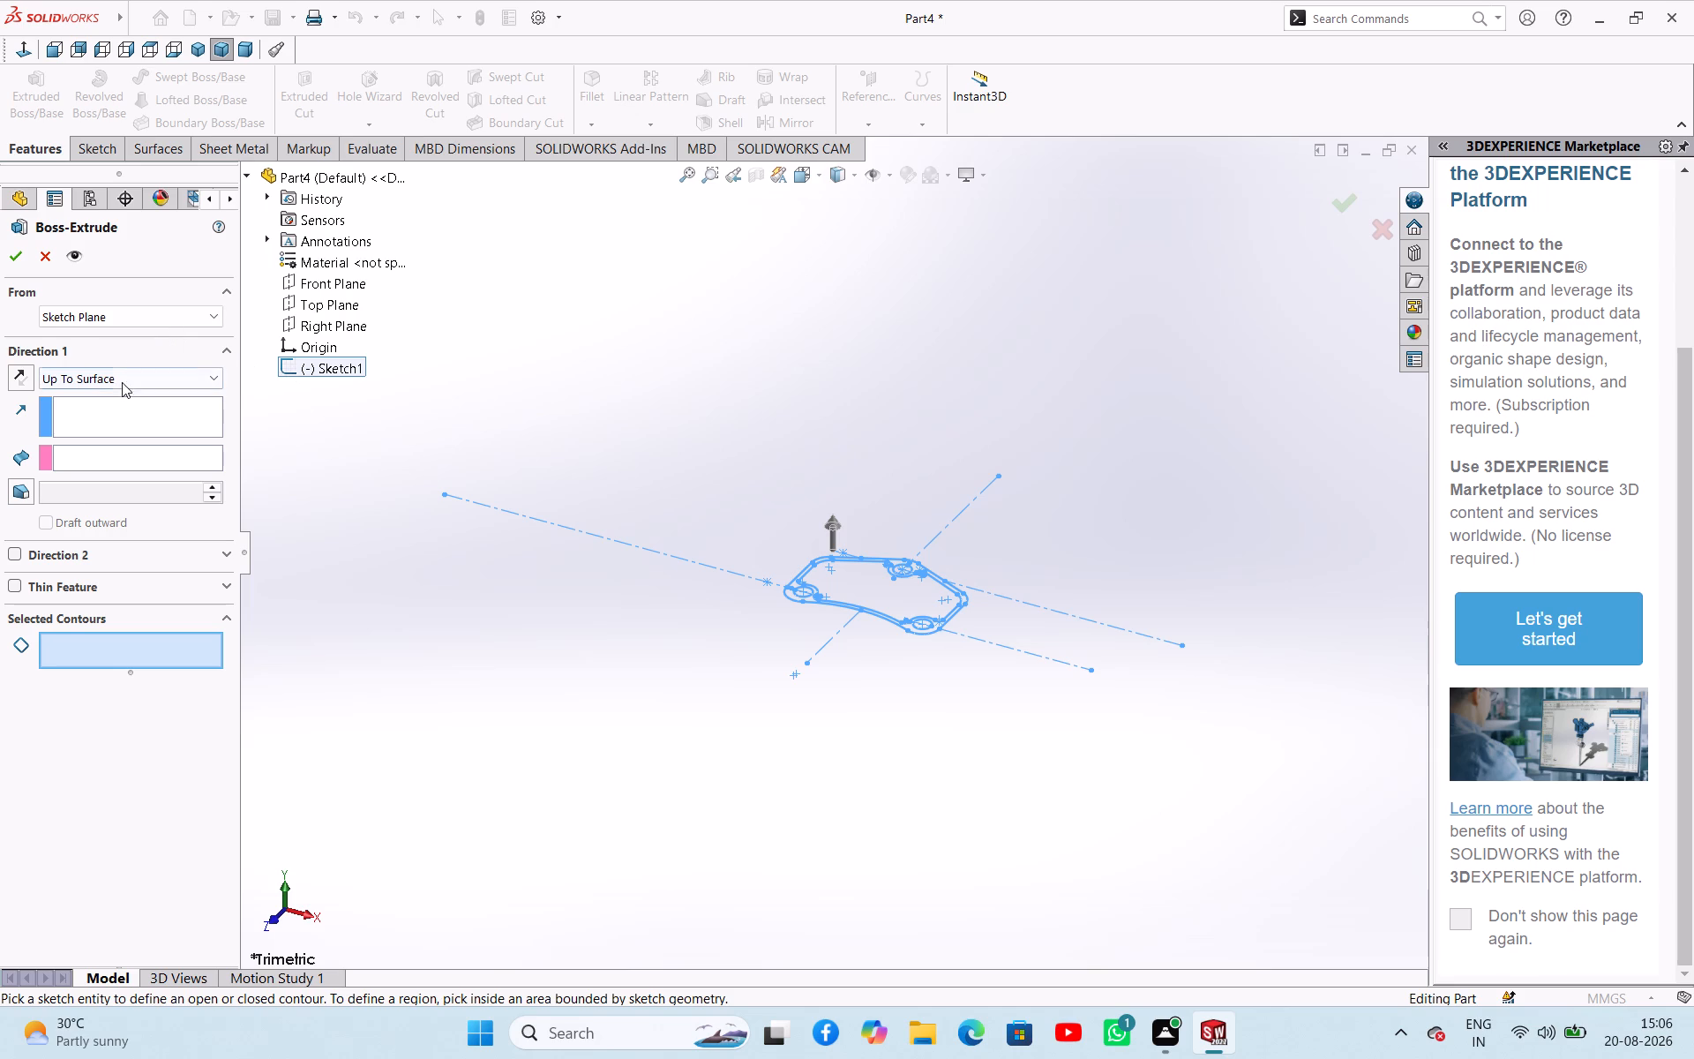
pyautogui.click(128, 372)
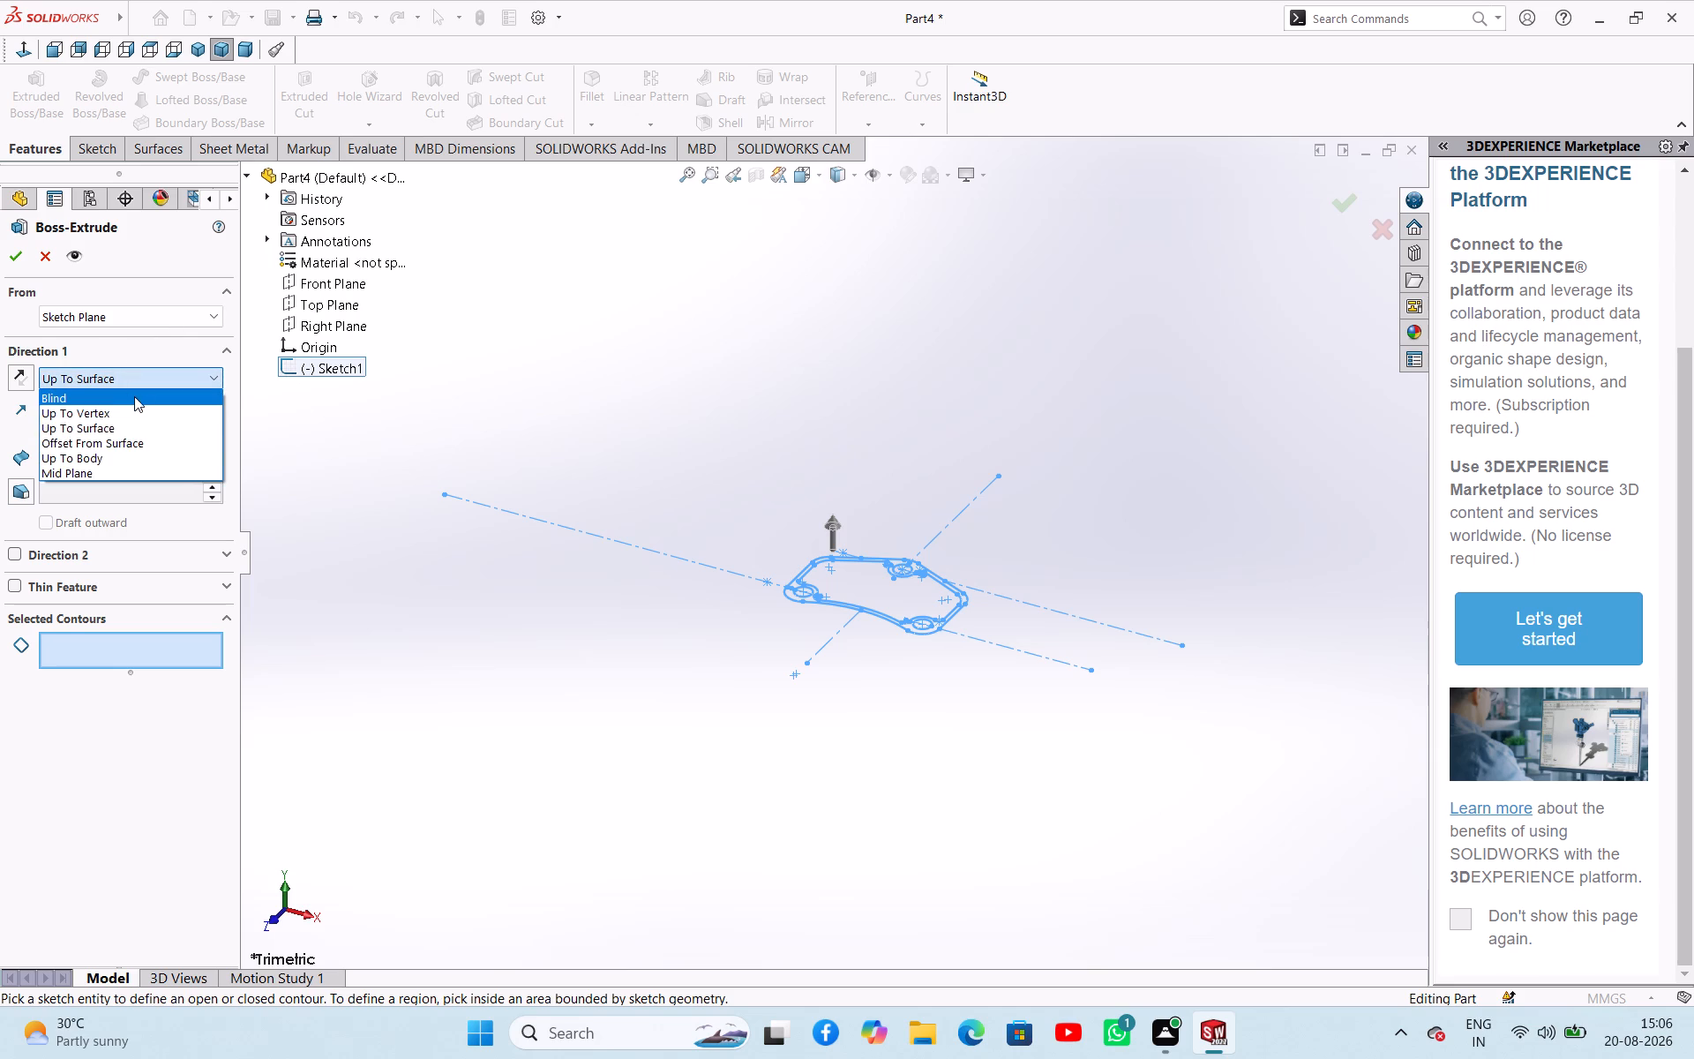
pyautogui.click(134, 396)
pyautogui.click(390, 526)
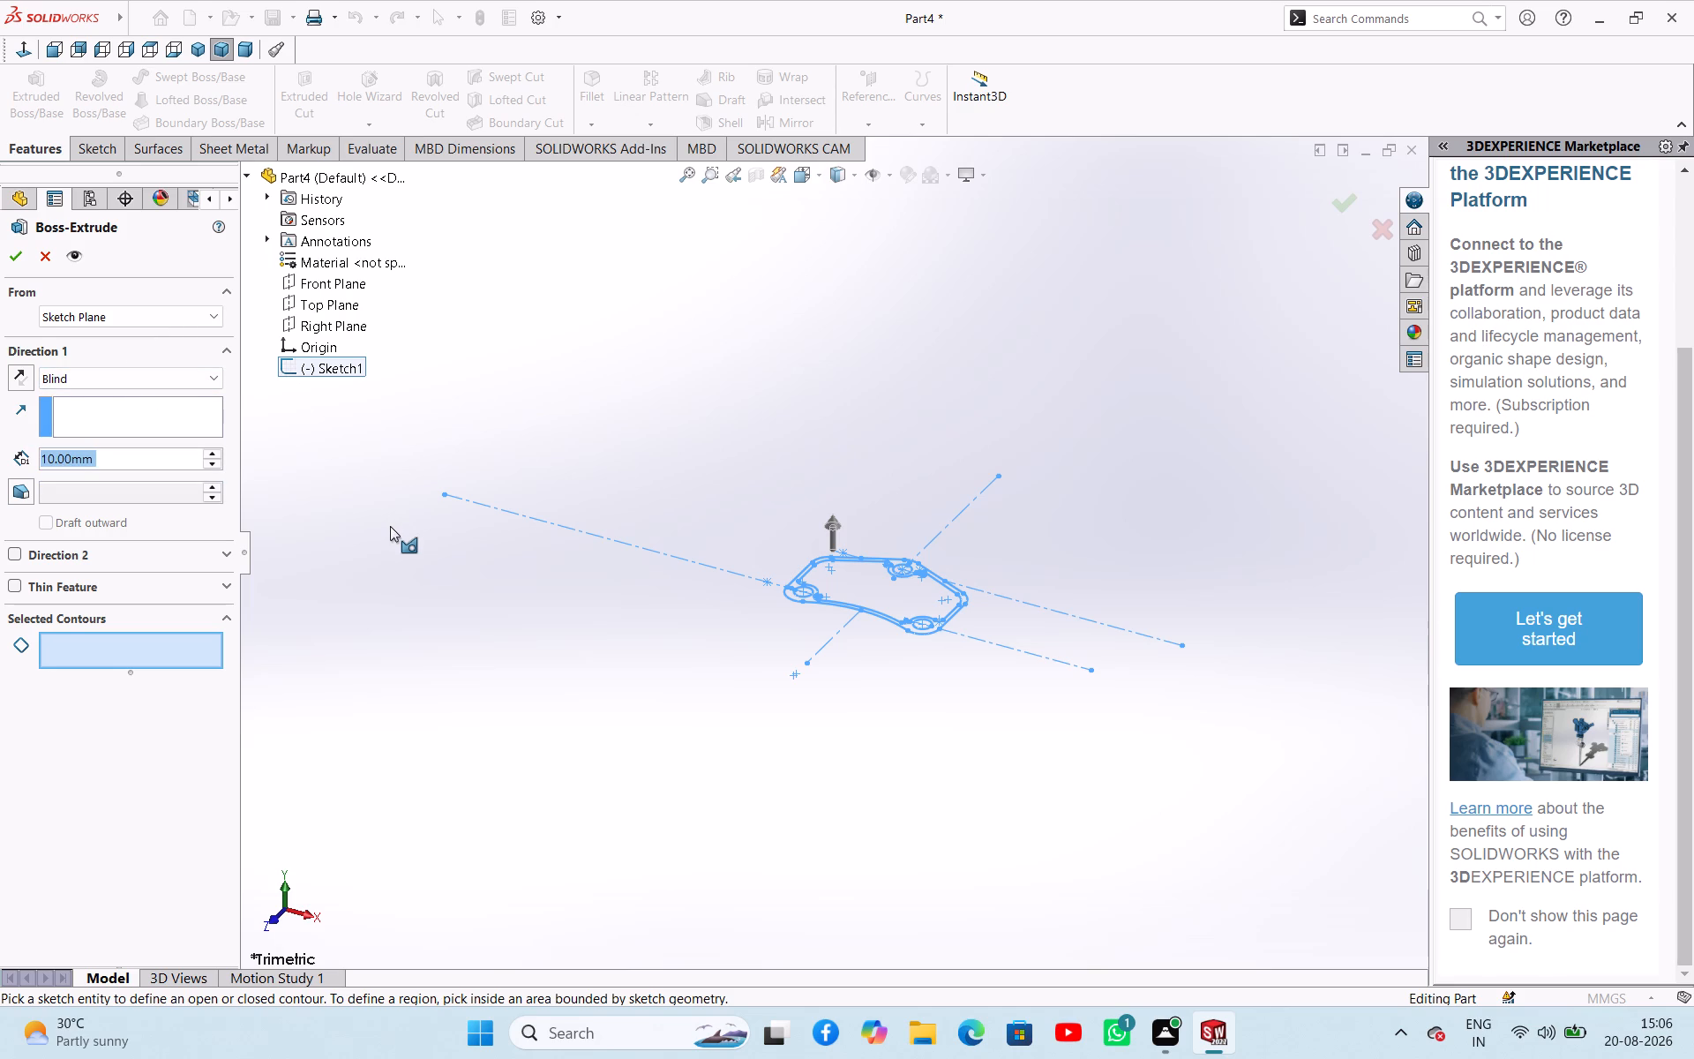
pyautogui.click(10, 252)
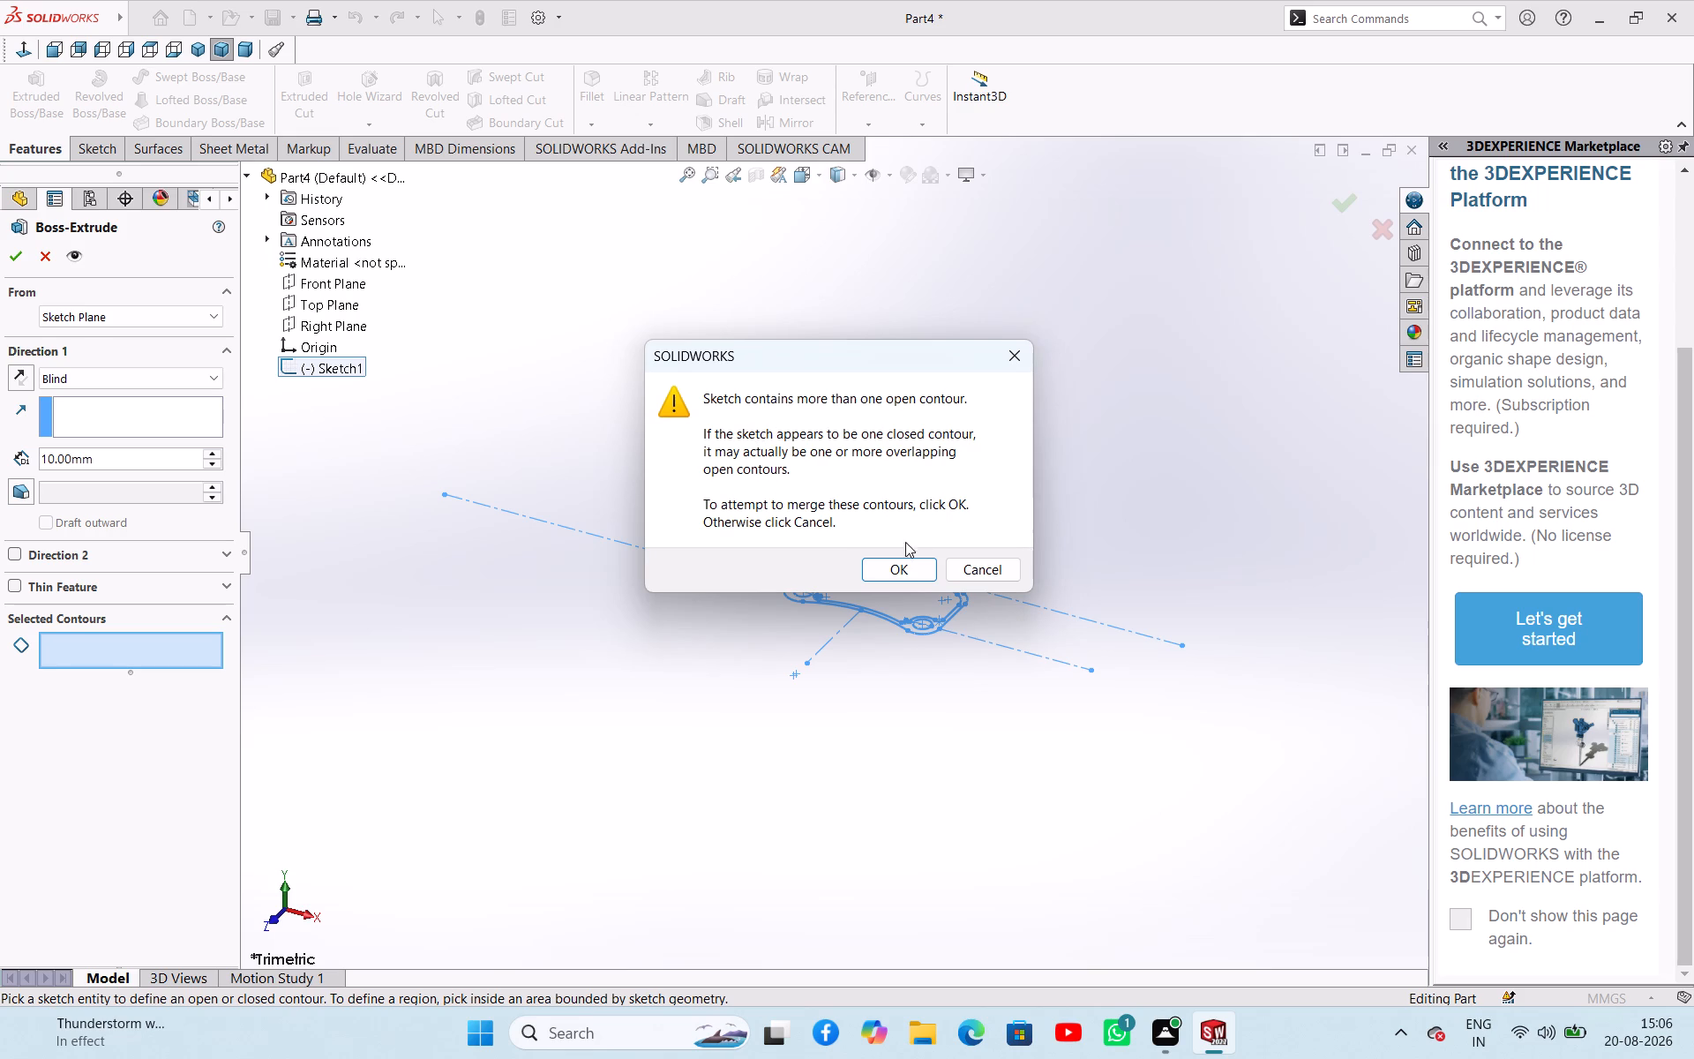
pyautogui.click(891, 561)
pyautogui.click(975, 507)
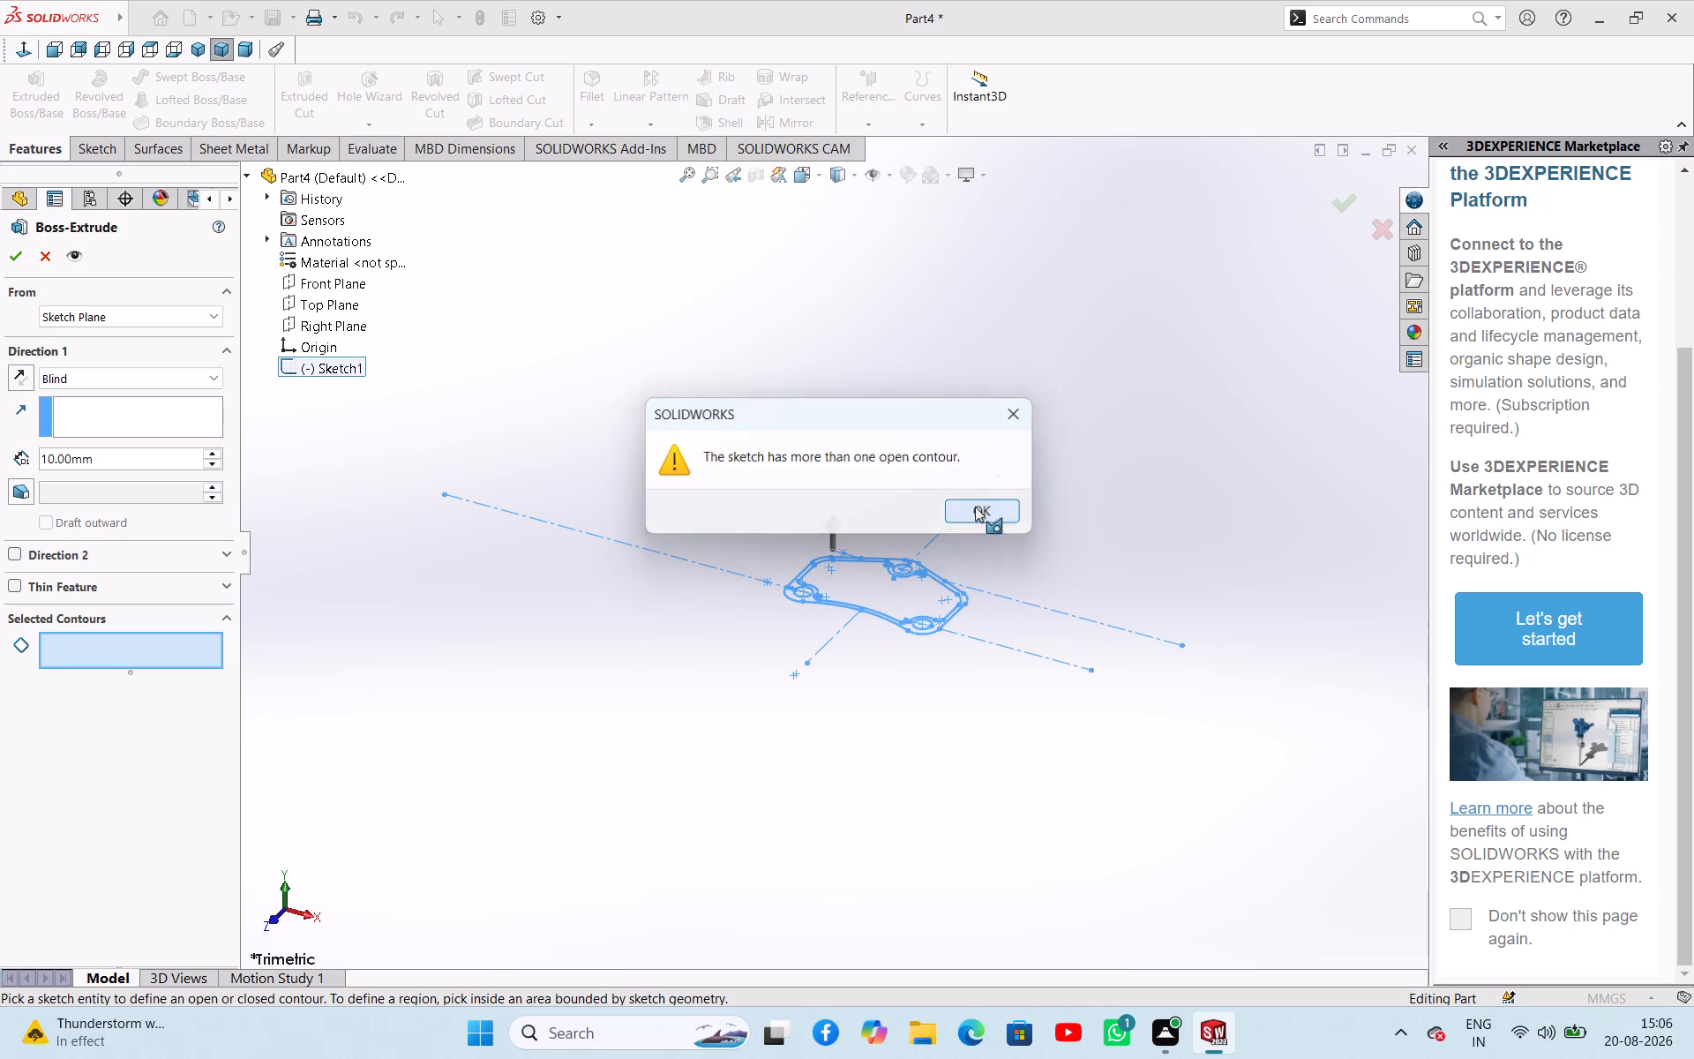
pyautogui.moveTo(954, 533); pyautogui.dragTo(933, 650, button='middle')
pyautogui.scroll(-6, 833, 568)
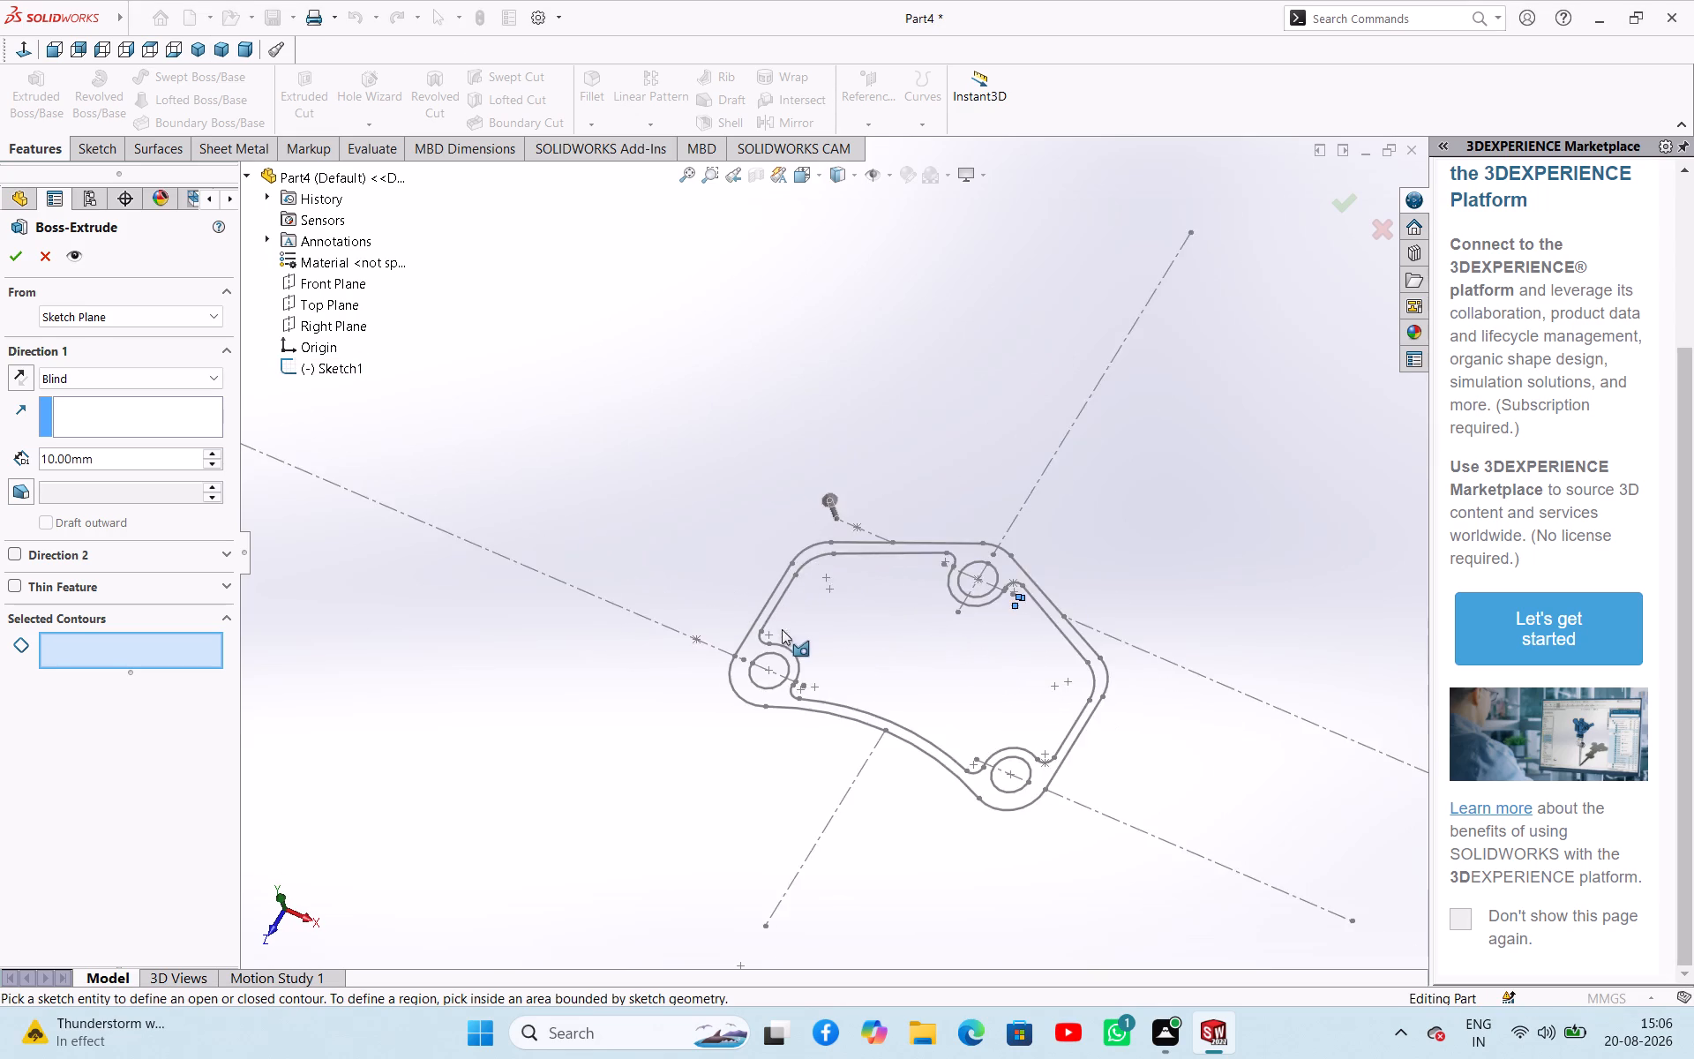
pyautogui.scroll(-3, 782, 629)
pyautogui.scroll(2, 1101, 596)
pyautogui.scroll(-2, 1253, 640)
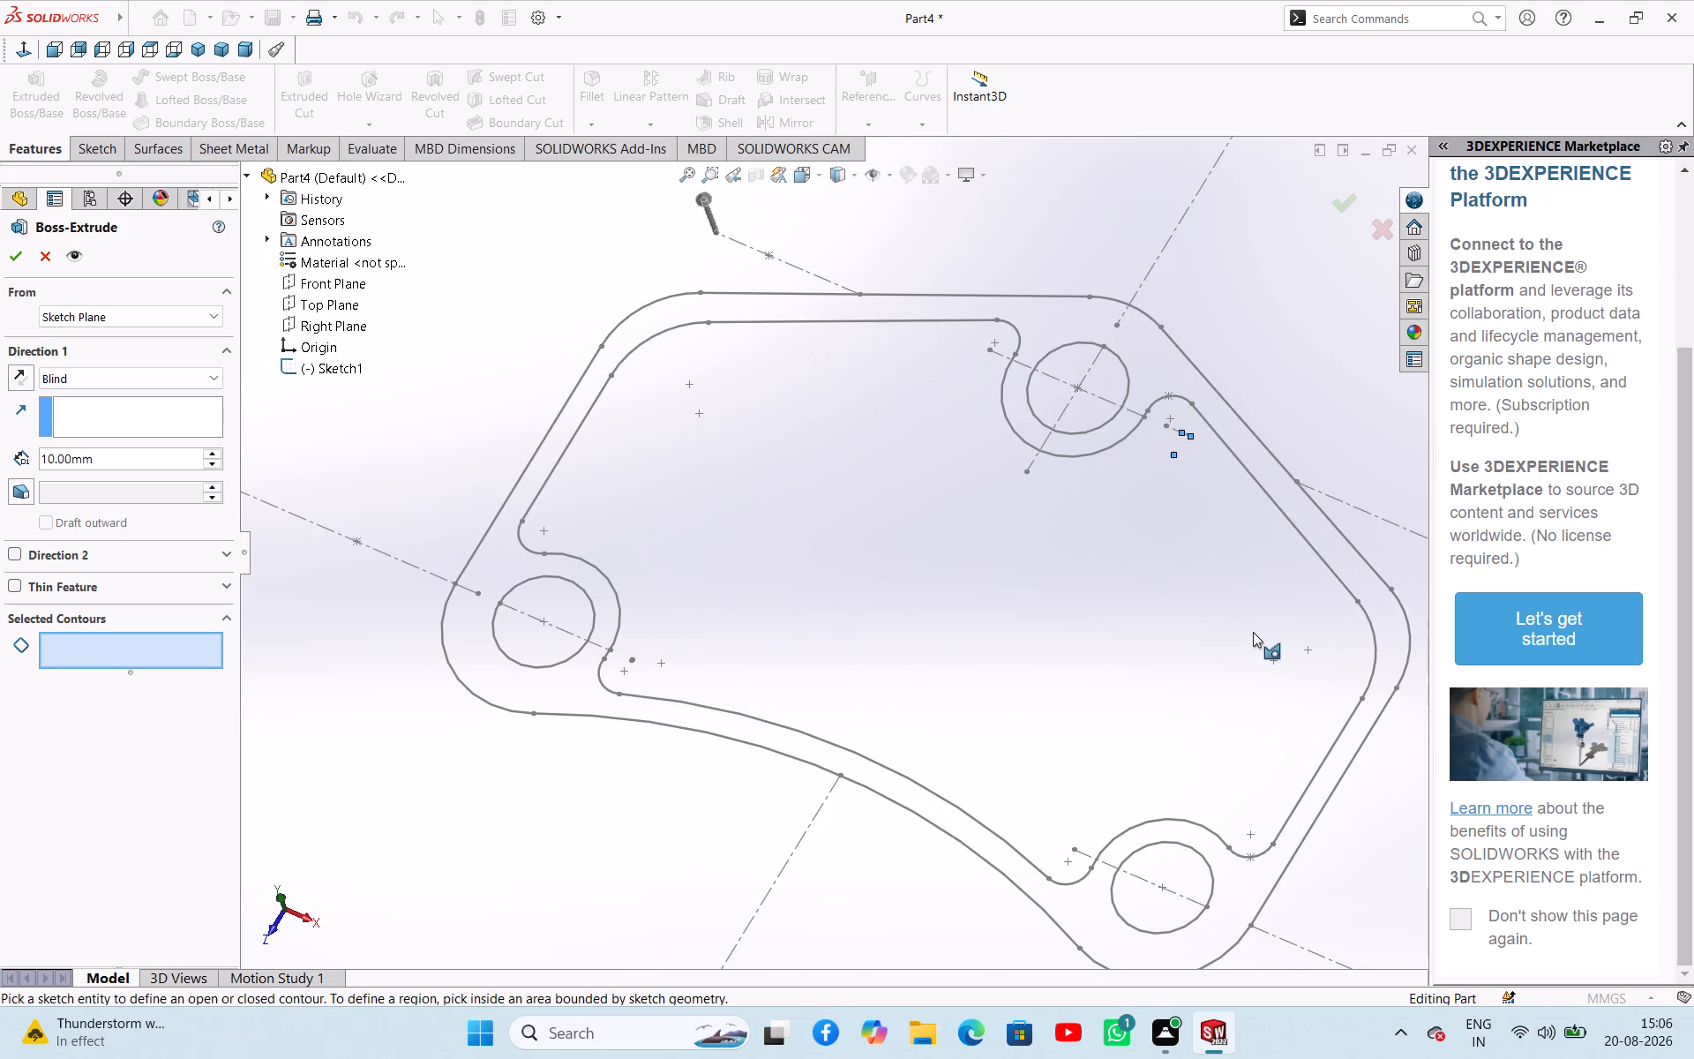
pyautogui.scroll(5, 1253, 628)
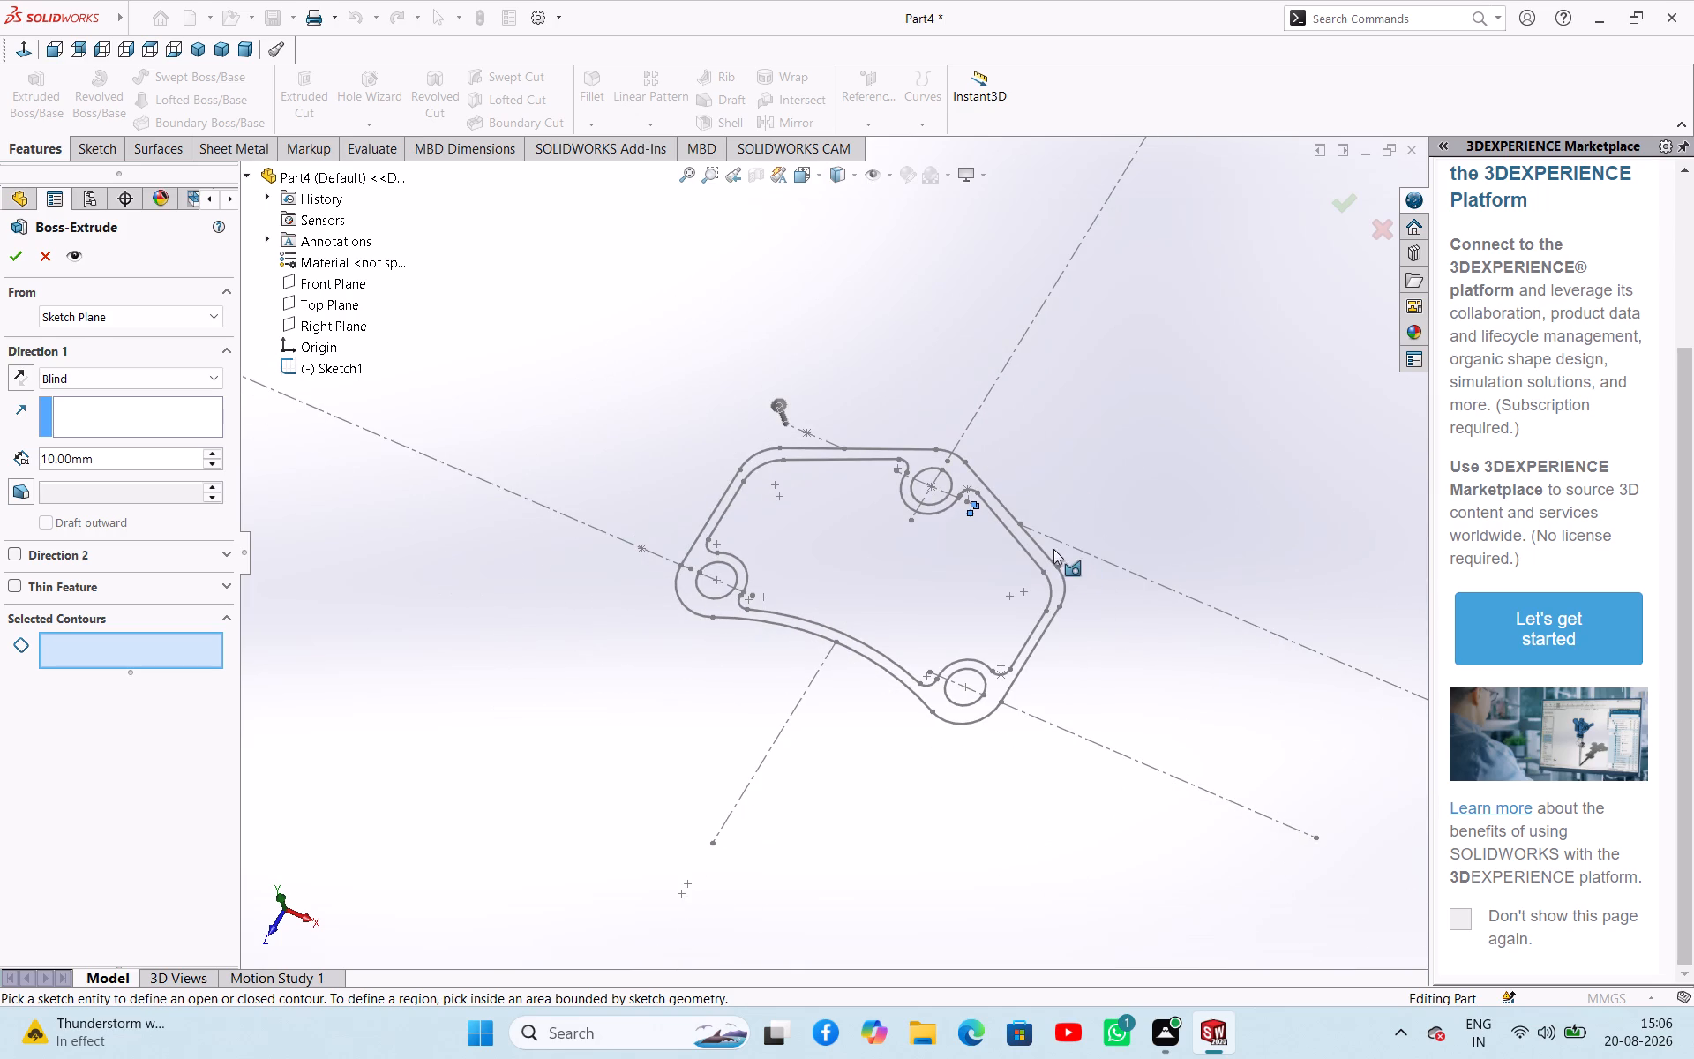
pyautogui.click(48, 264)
# Reopen Sketch1 and delete the long horizontal construction lines at the upper hole's and the two lower holes' levels.
pyautogui.scroll(-1, 48, 279)
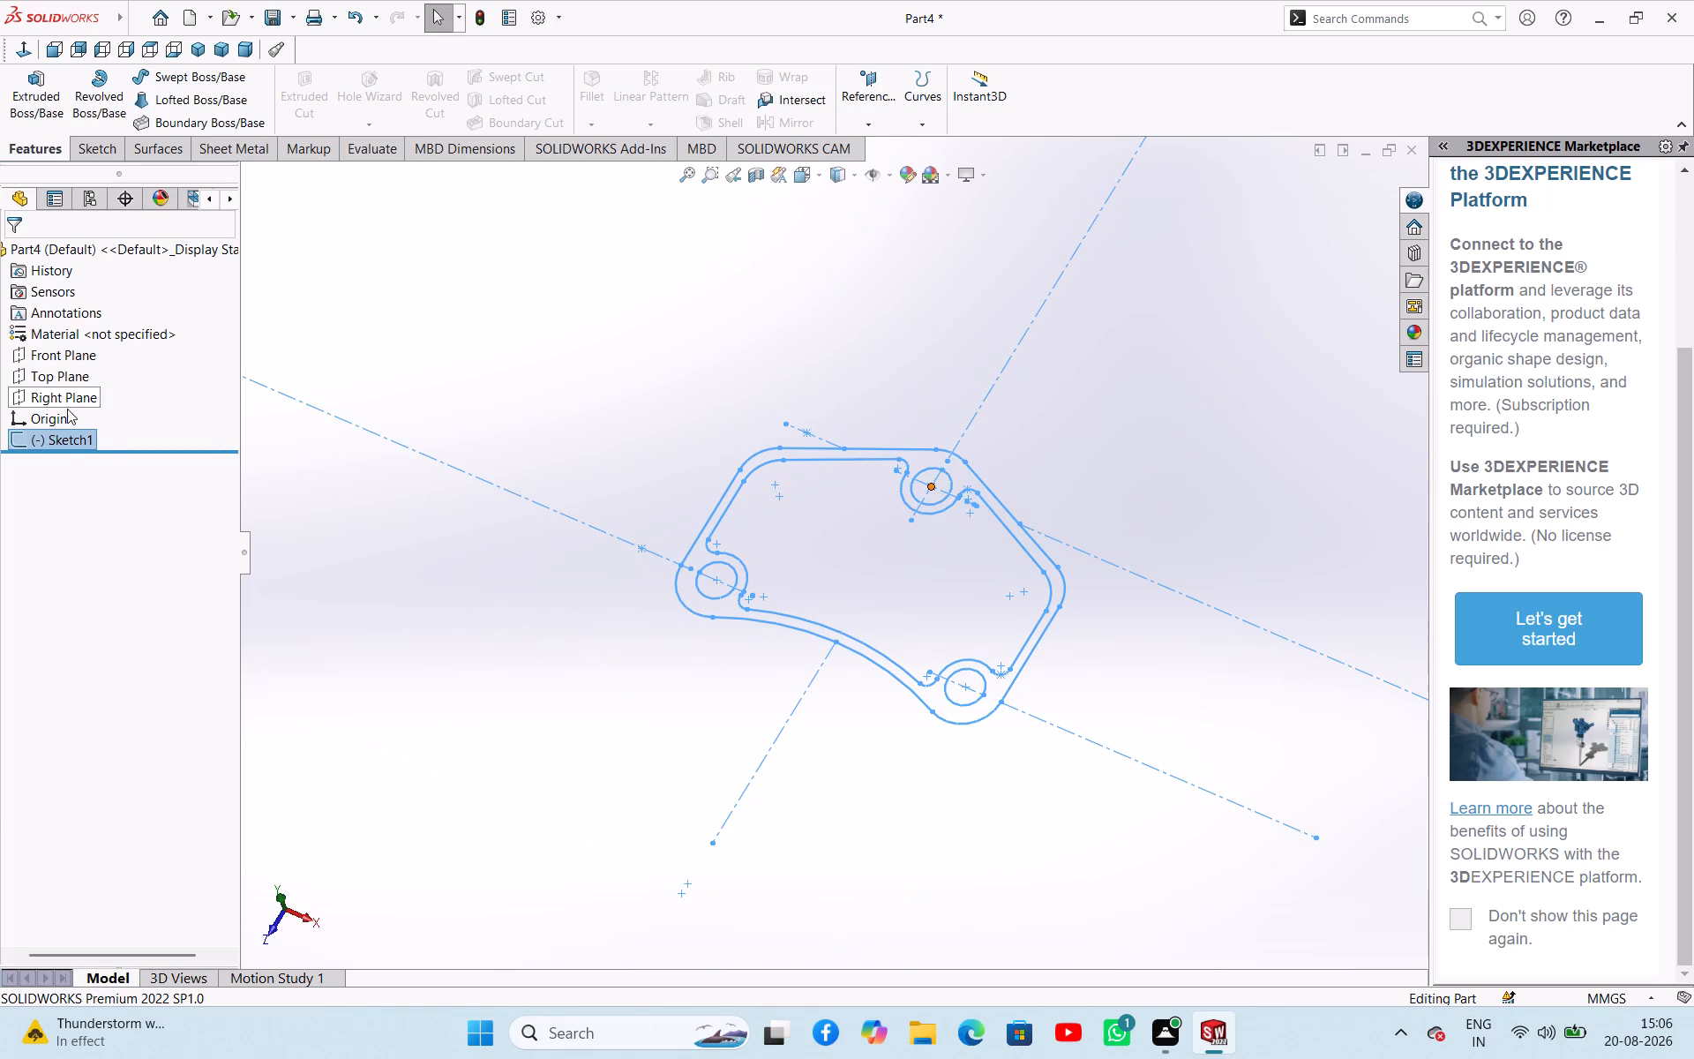
pyautogui.click(67, 439)
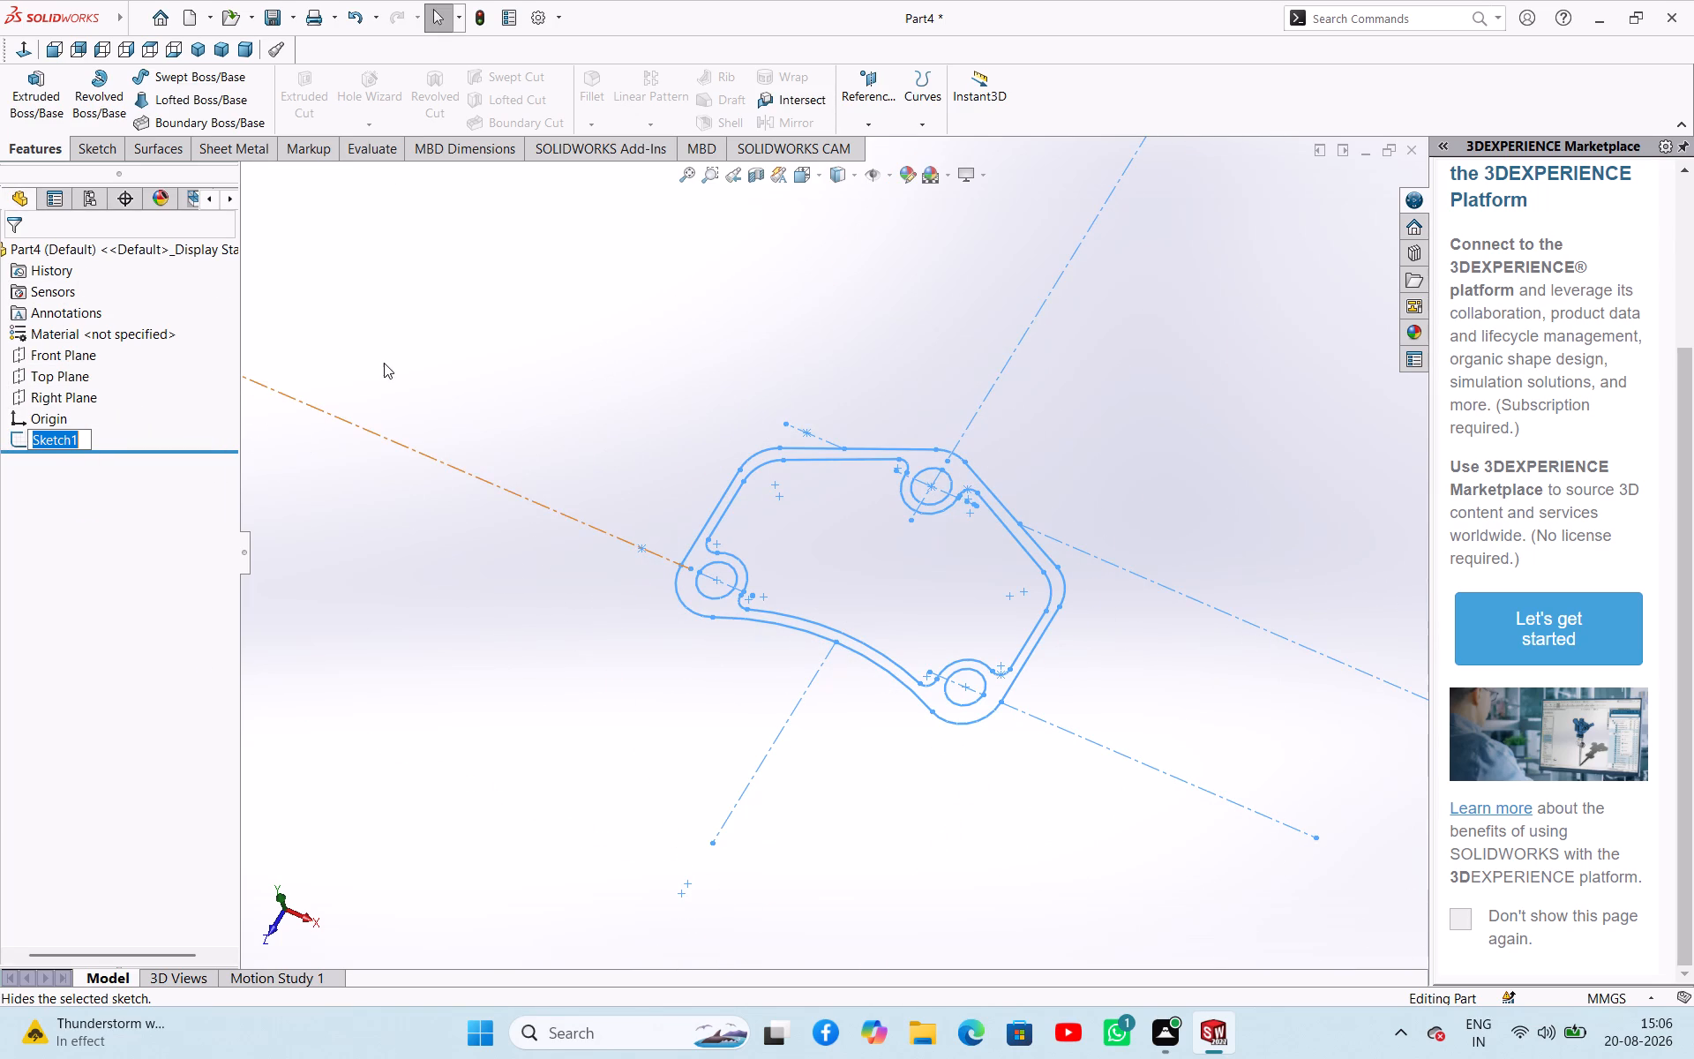
pyautogui.click(384, 363)
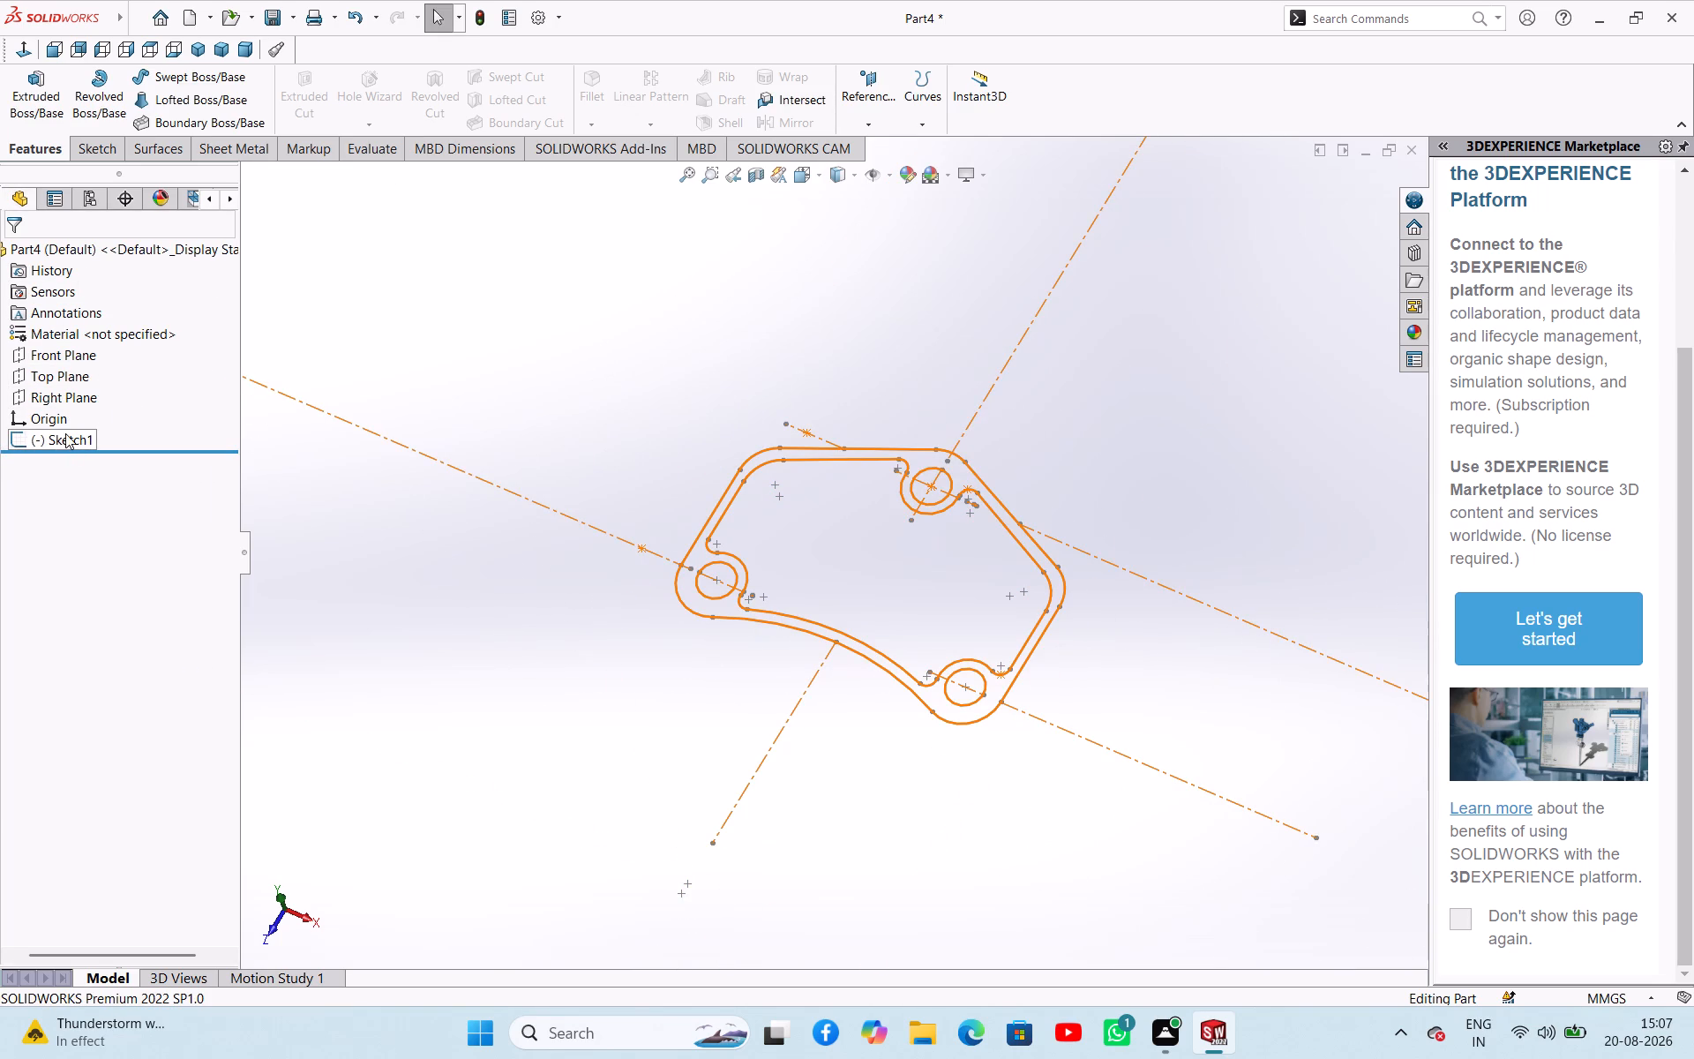
pyautogui.click(65, 433)
pyautogui.click(83, 383)
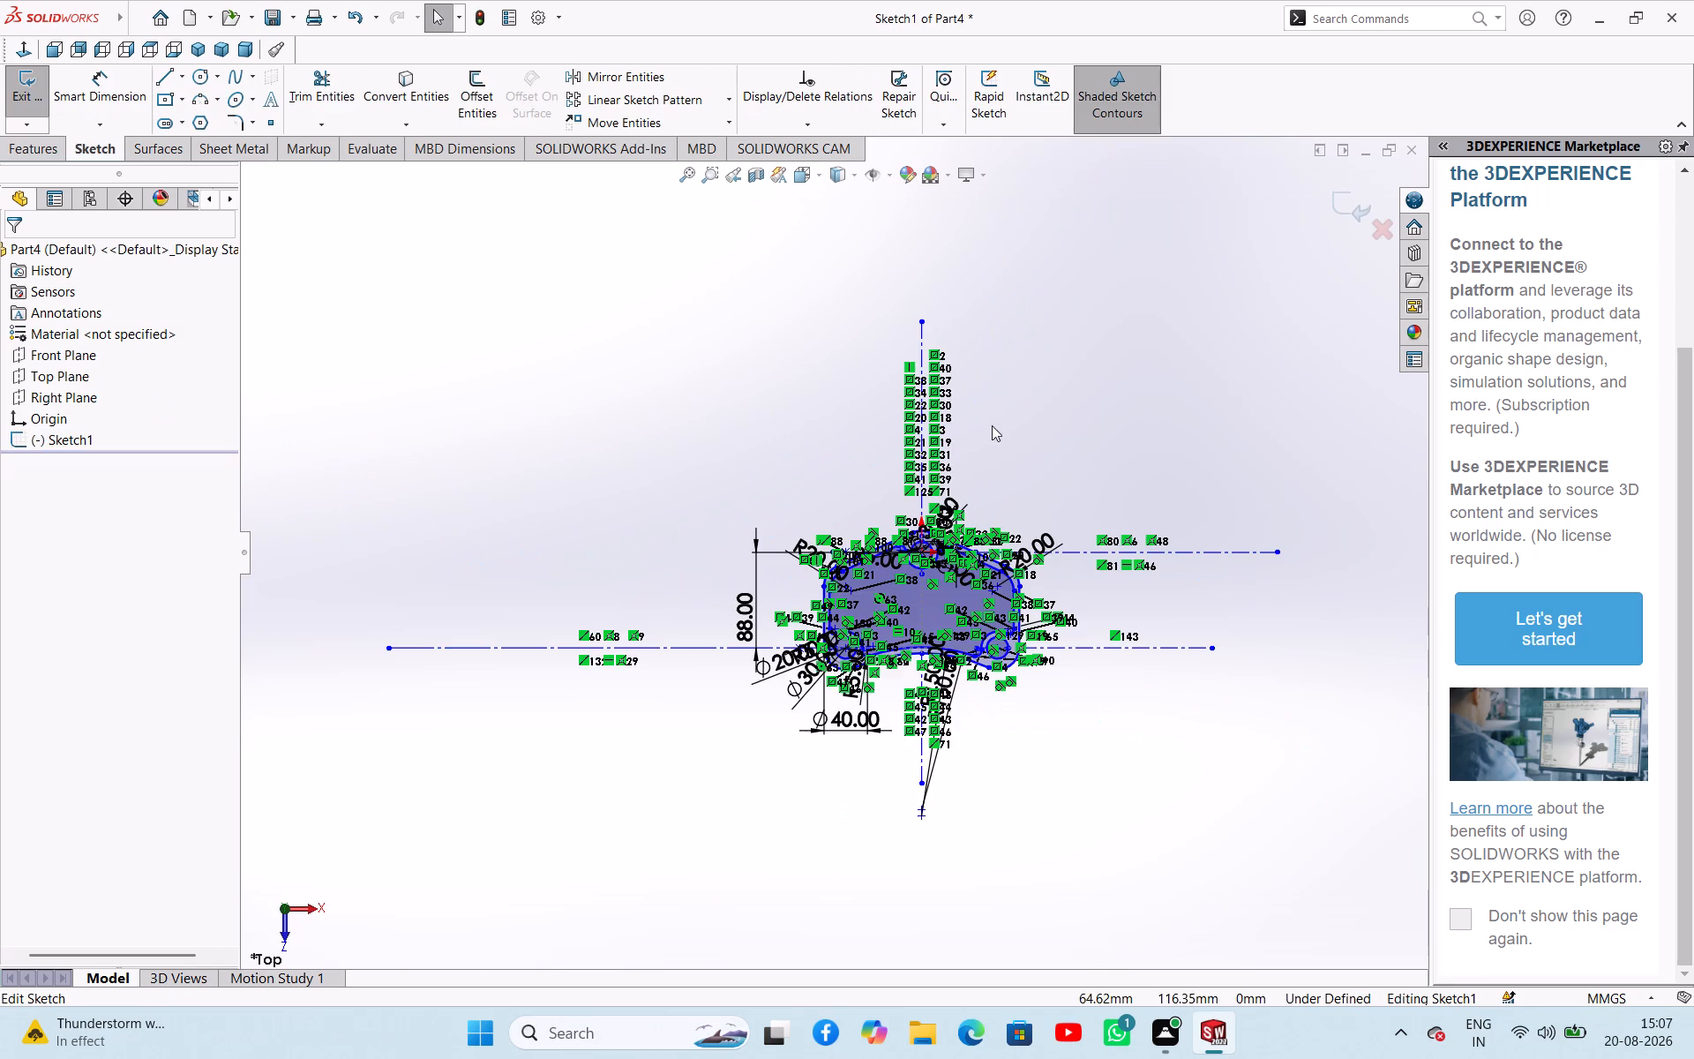
pyautogui.click(992, 425)
pyautogui.scroll(-3, 1038, 501)
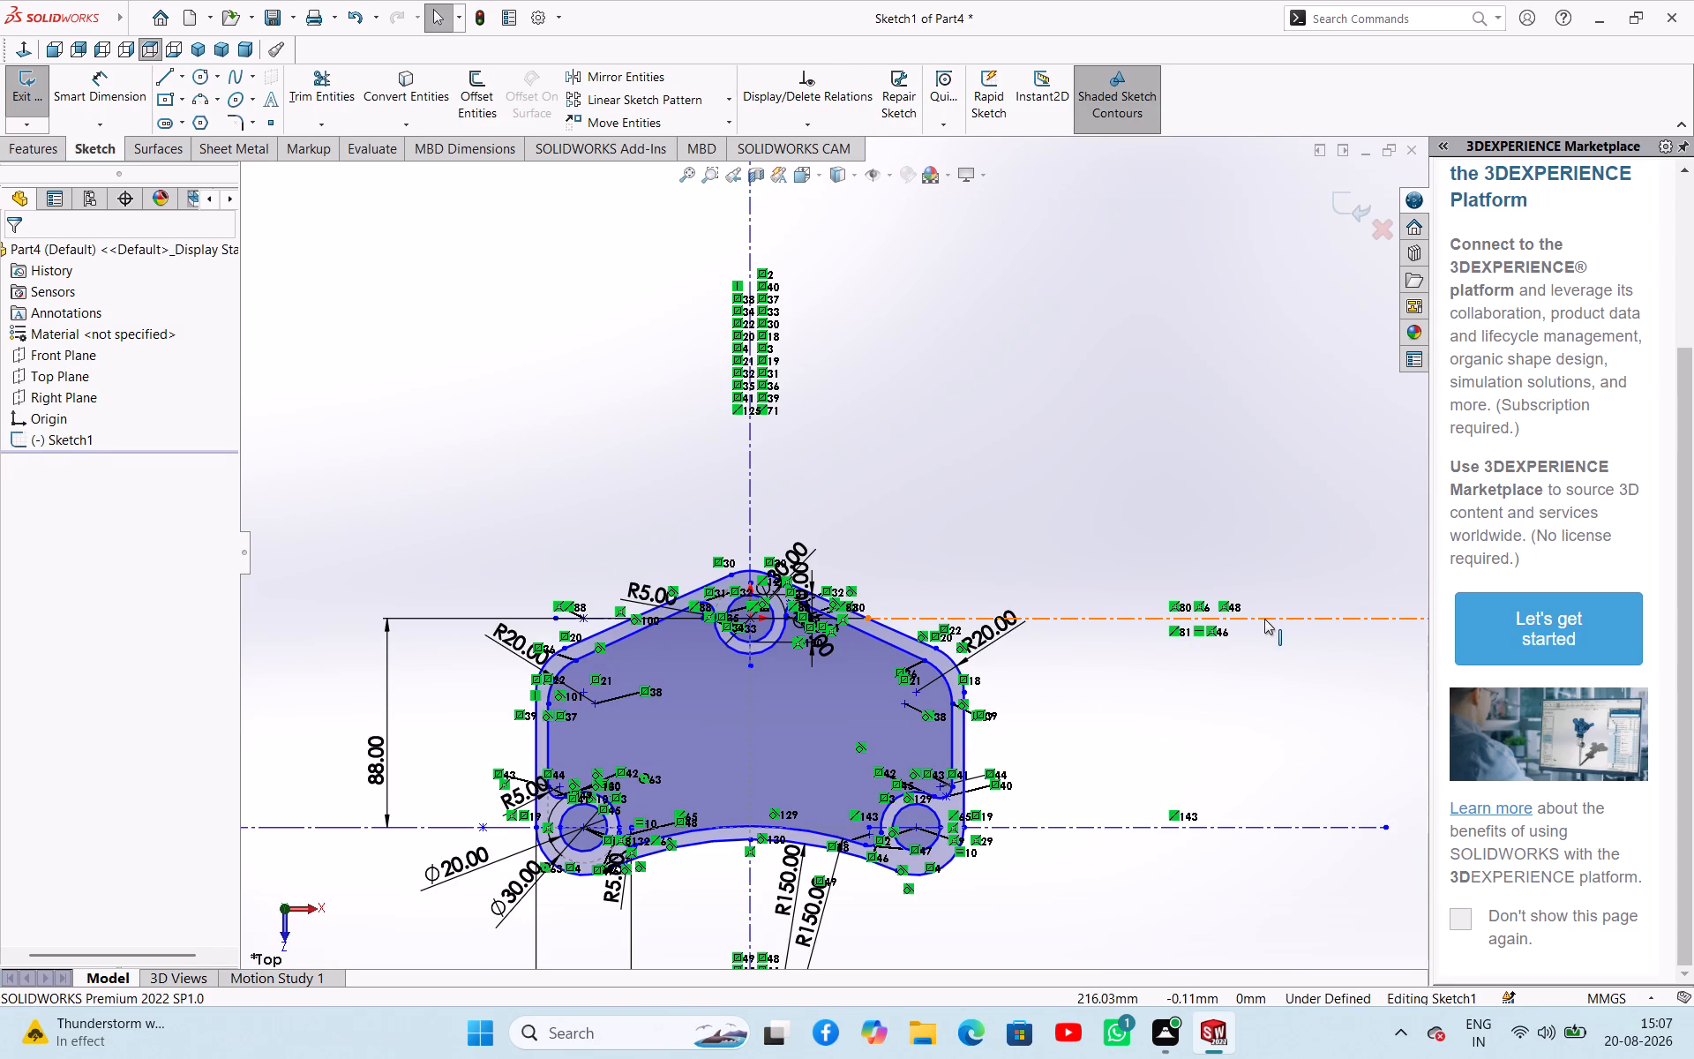
pyautogui.click(1264, 619)
pyautogui.press('Delete')
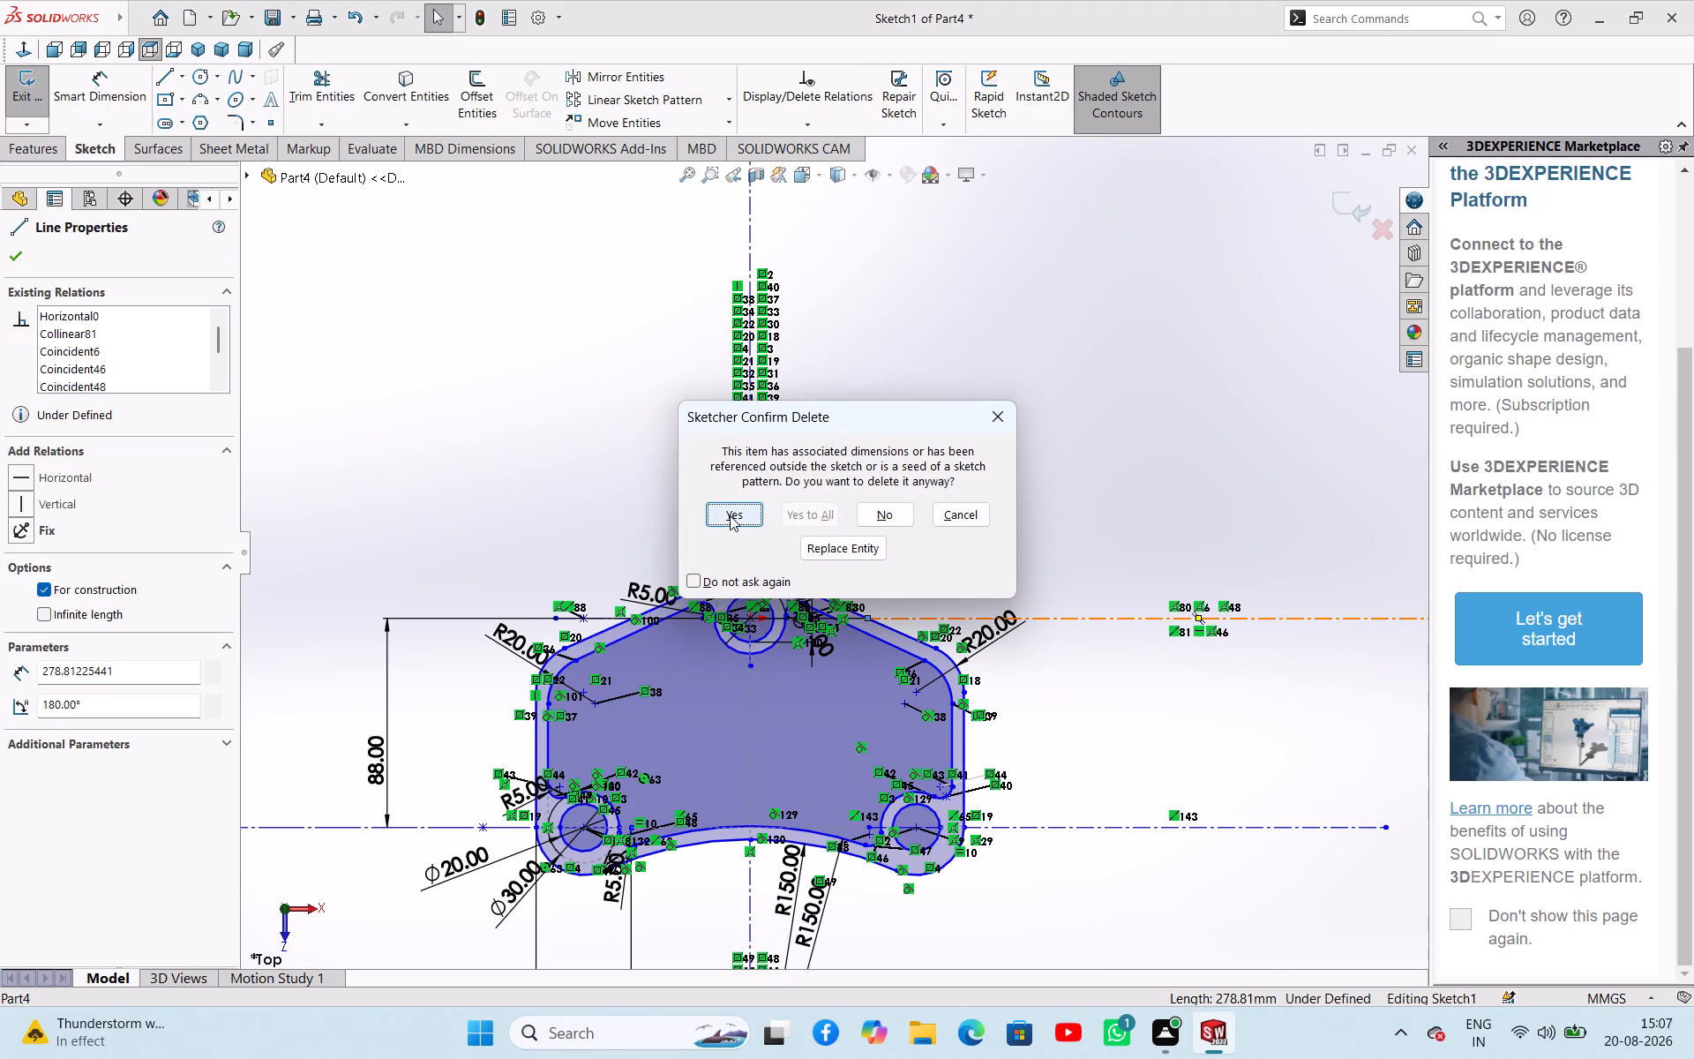
pyautogui.click(730, 515)
pyautogui.click(1134, 826)
pyautogui.press('Delete')
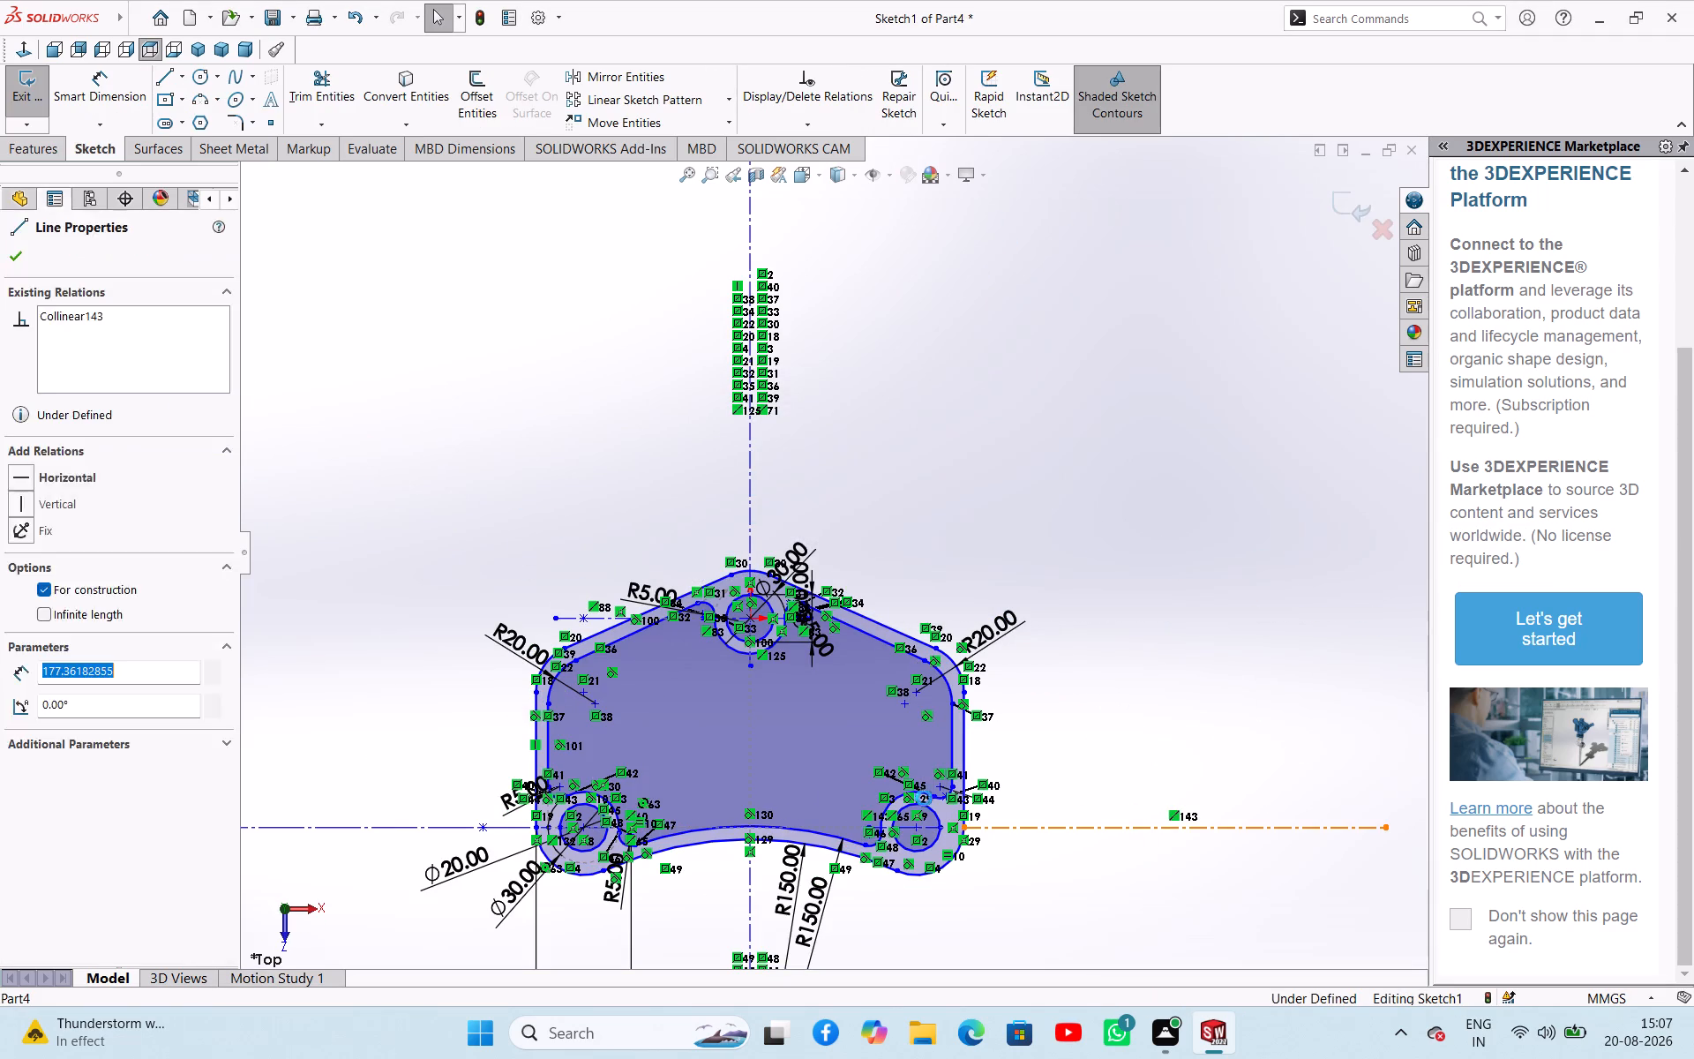
pyautogui.click(460, 829)
pyautogui.press('Delete')
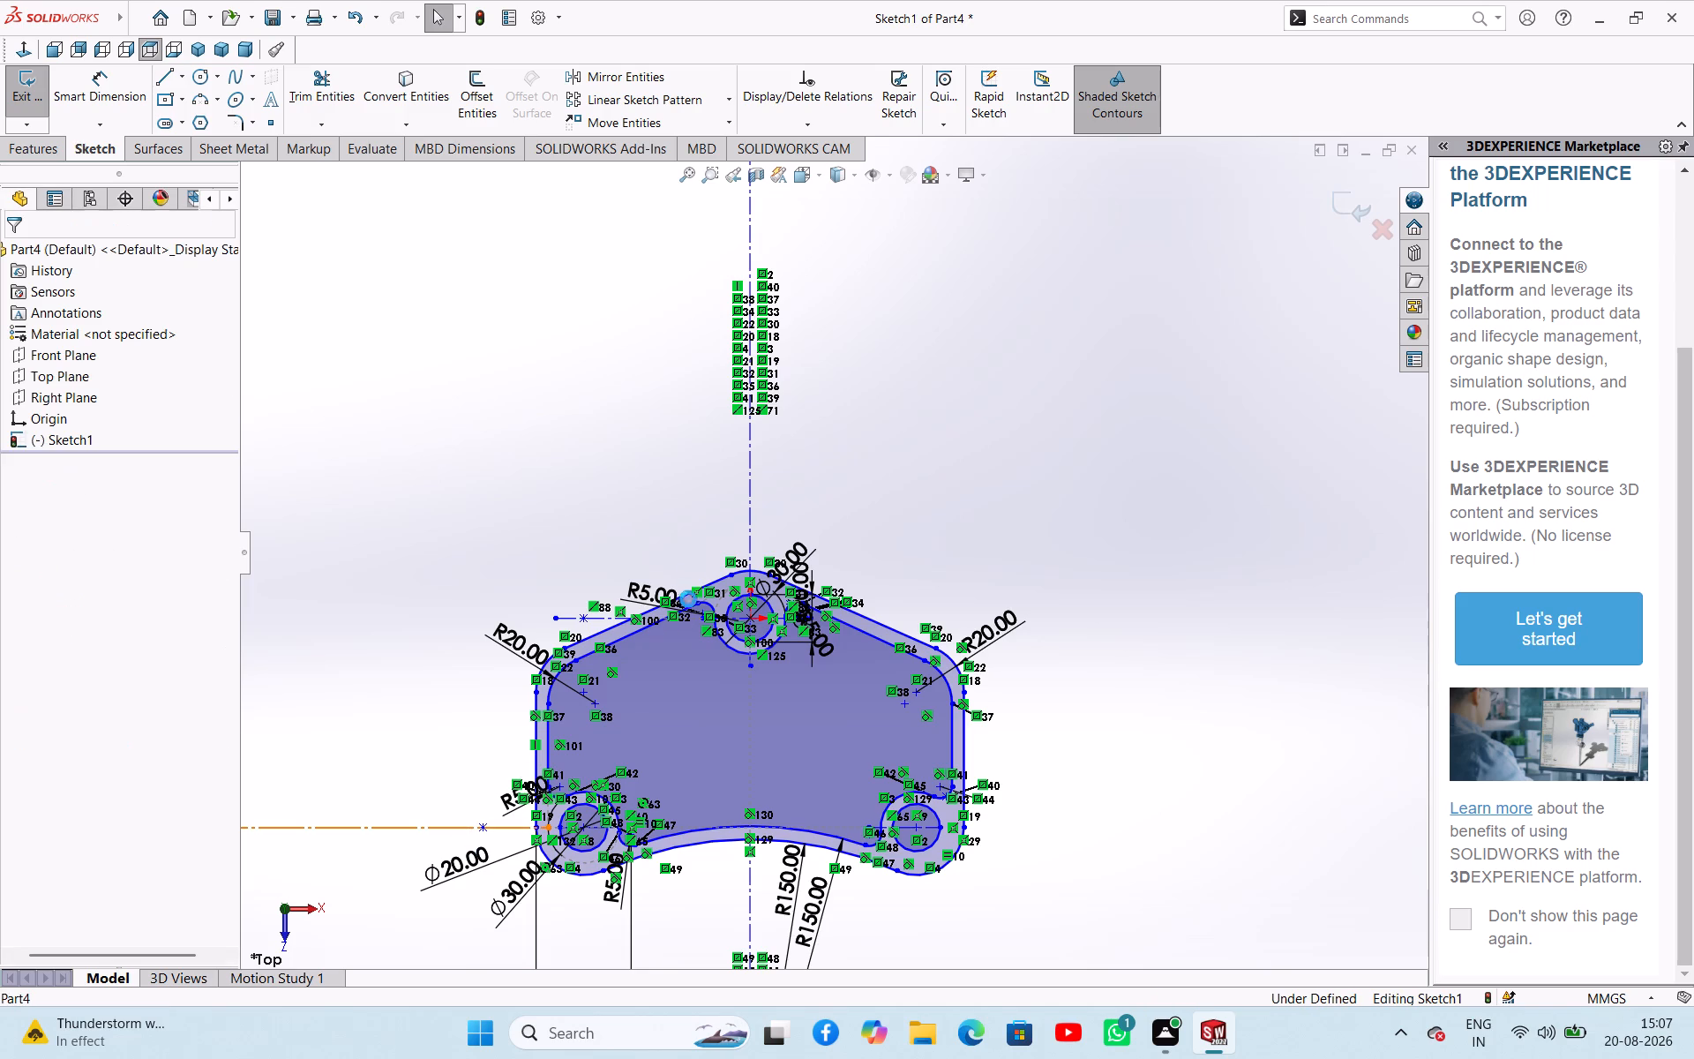
# Delete the long vertical construction lines extending above and below the plate along its symmetry axis.
pyautogui.click(749, 497)
pyautogui.press('Delete')
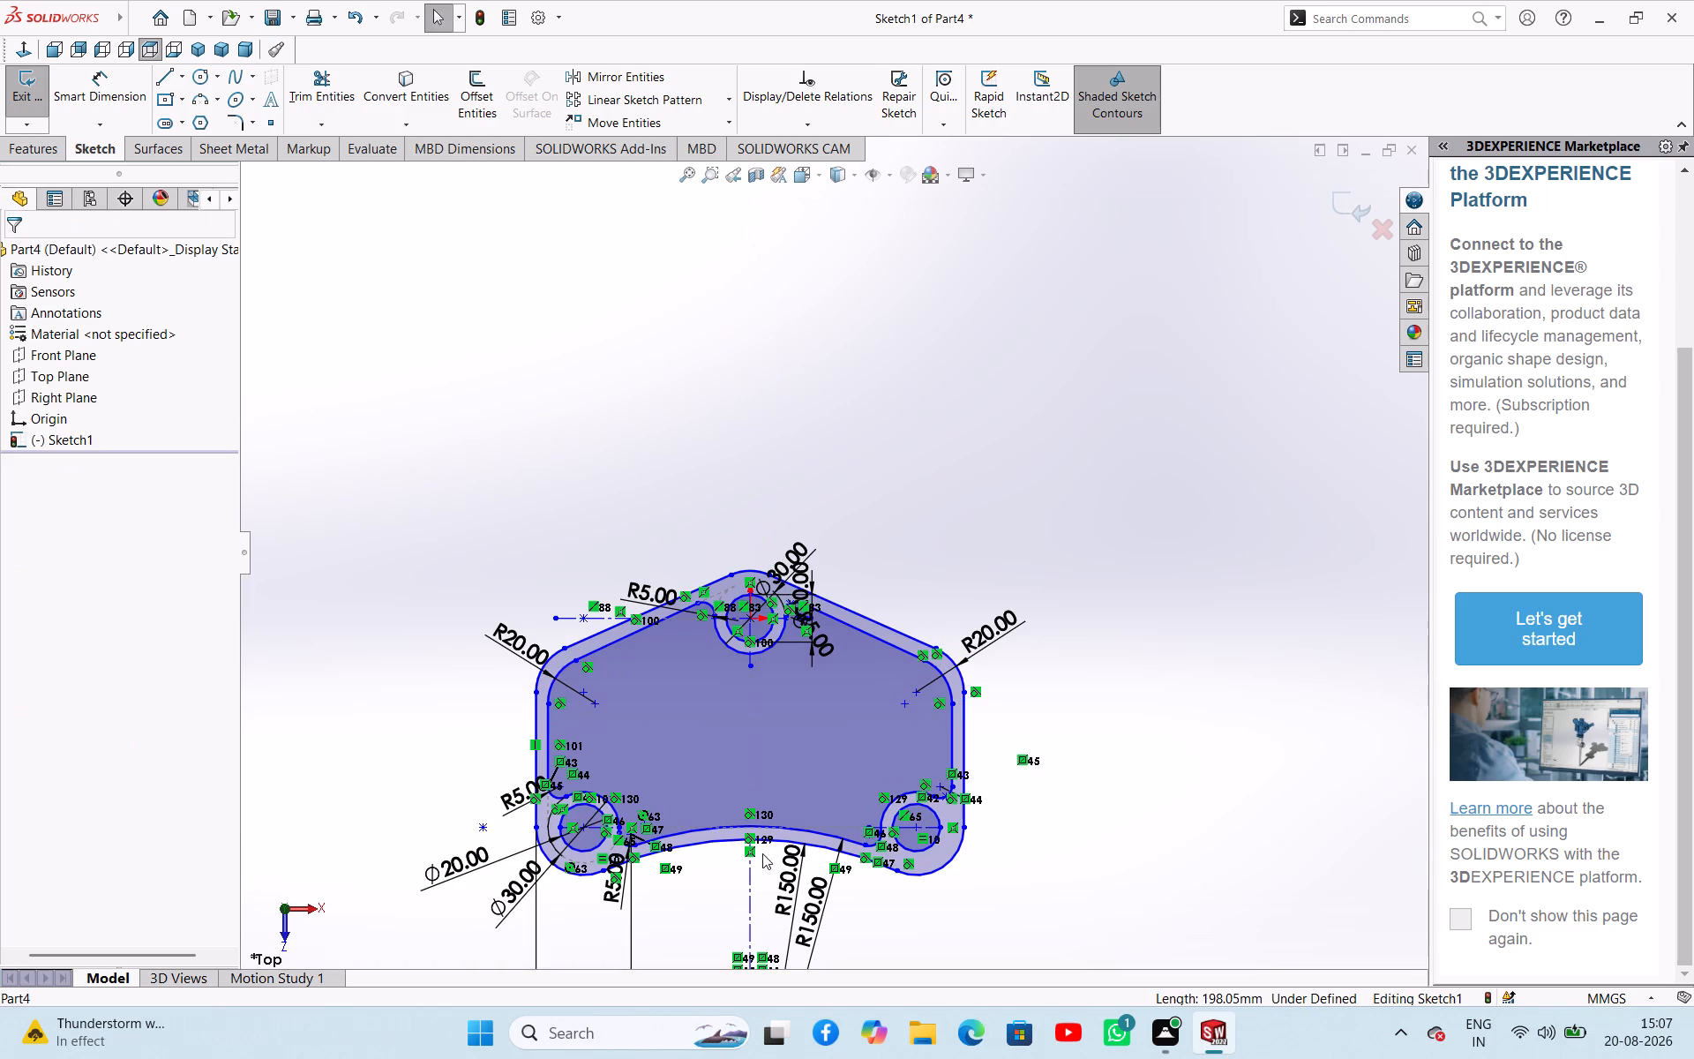
pyautogui.click(748, 890)
pyautogui.press('Delete')
# Delete the short construction lines crossing the three holes and the one outside the plate's upper-left slanted edge.
pyautogui.scroll(-3, 903, 845)
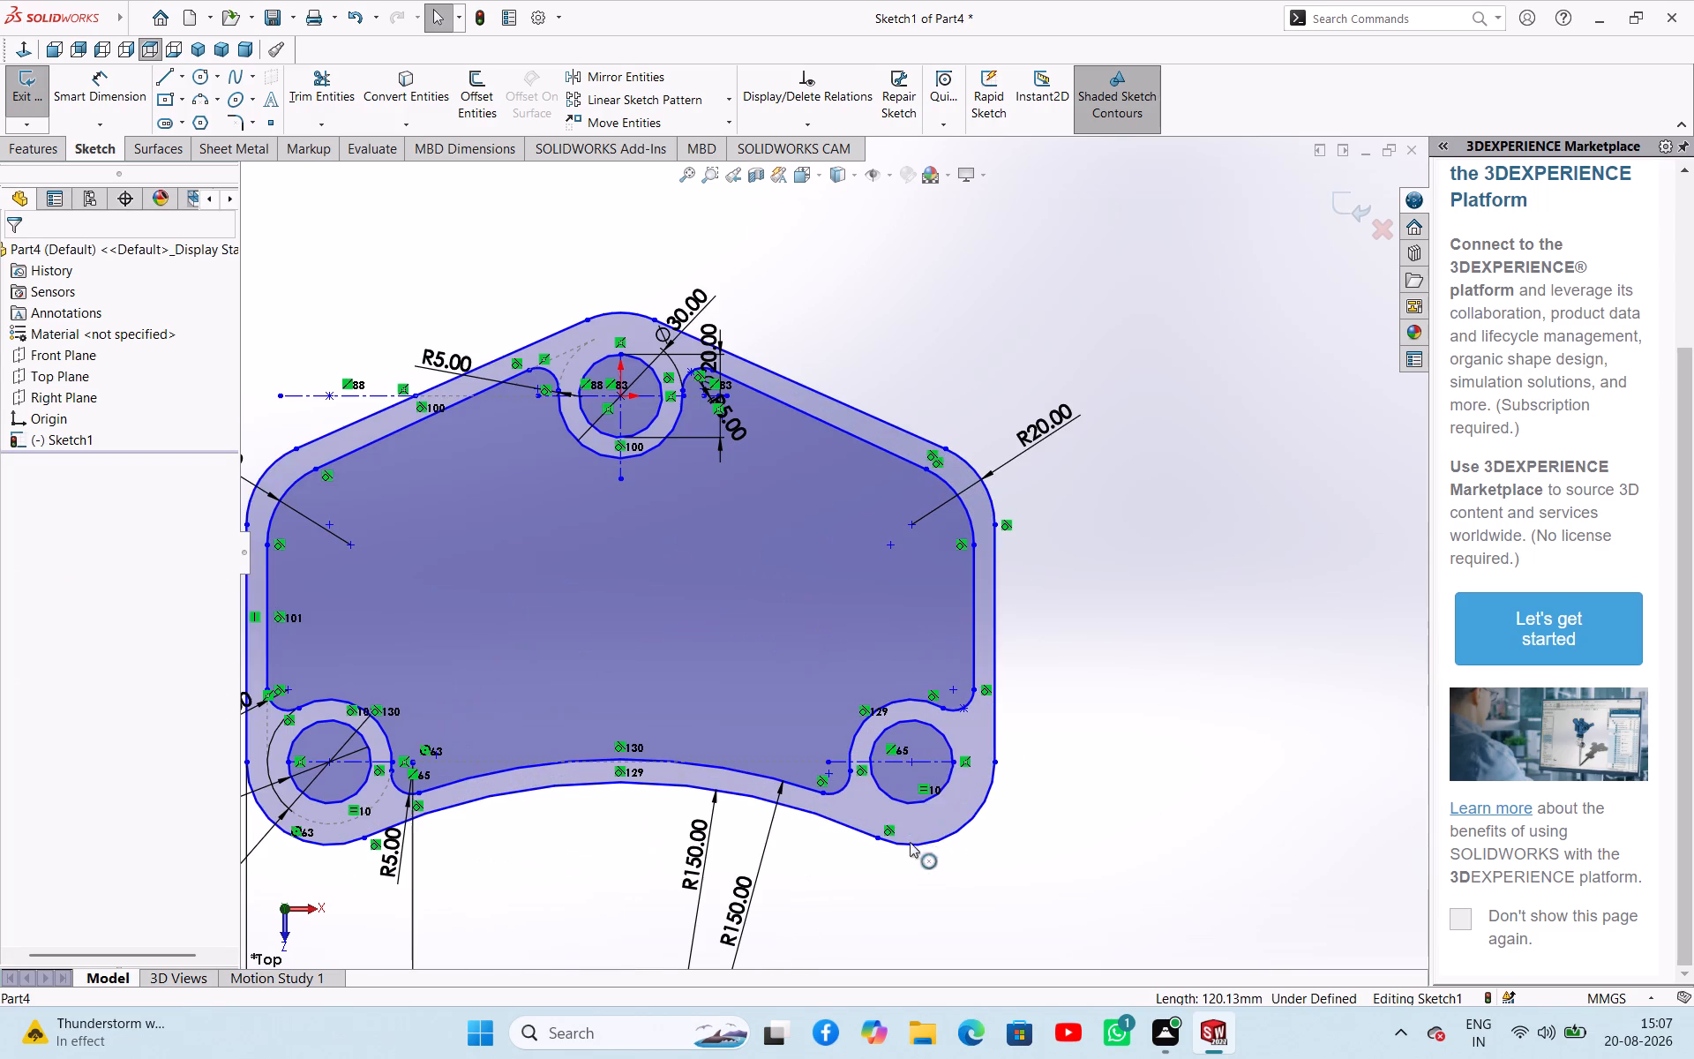
pyautogui.click(900, 762)
pyautogui.press('Delete')
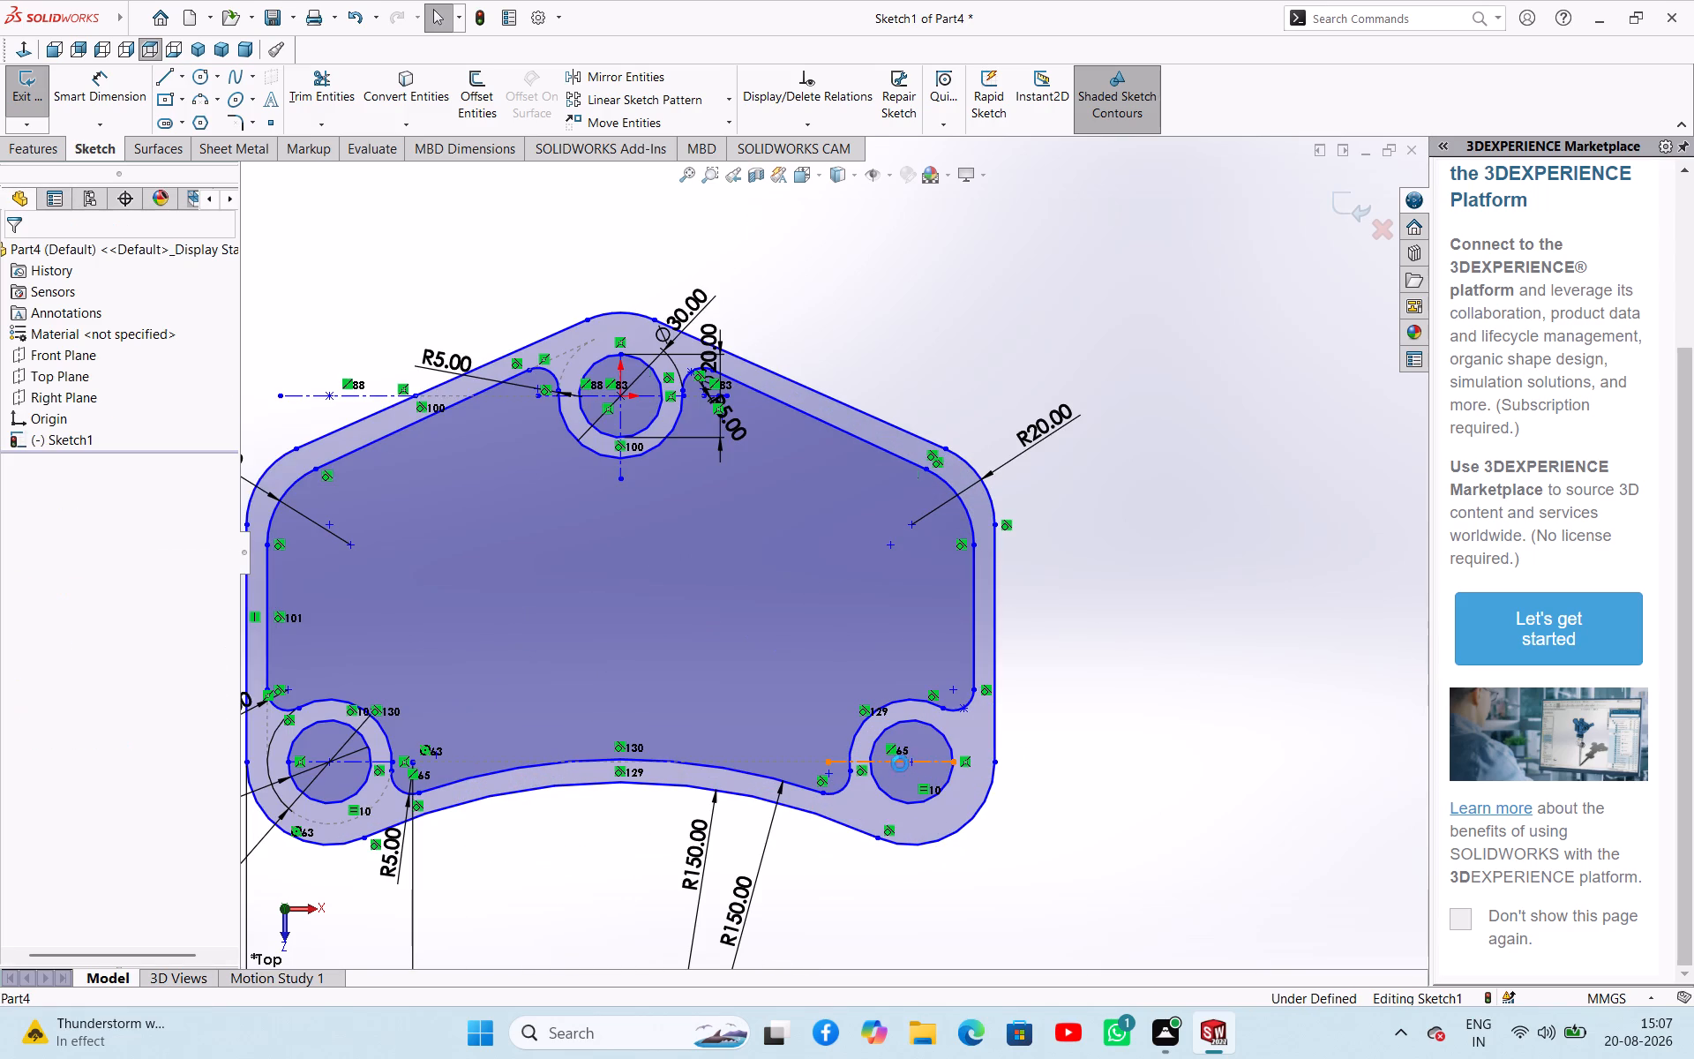
pyautogui.click(619, 410)
pyautogui.press('Delete')
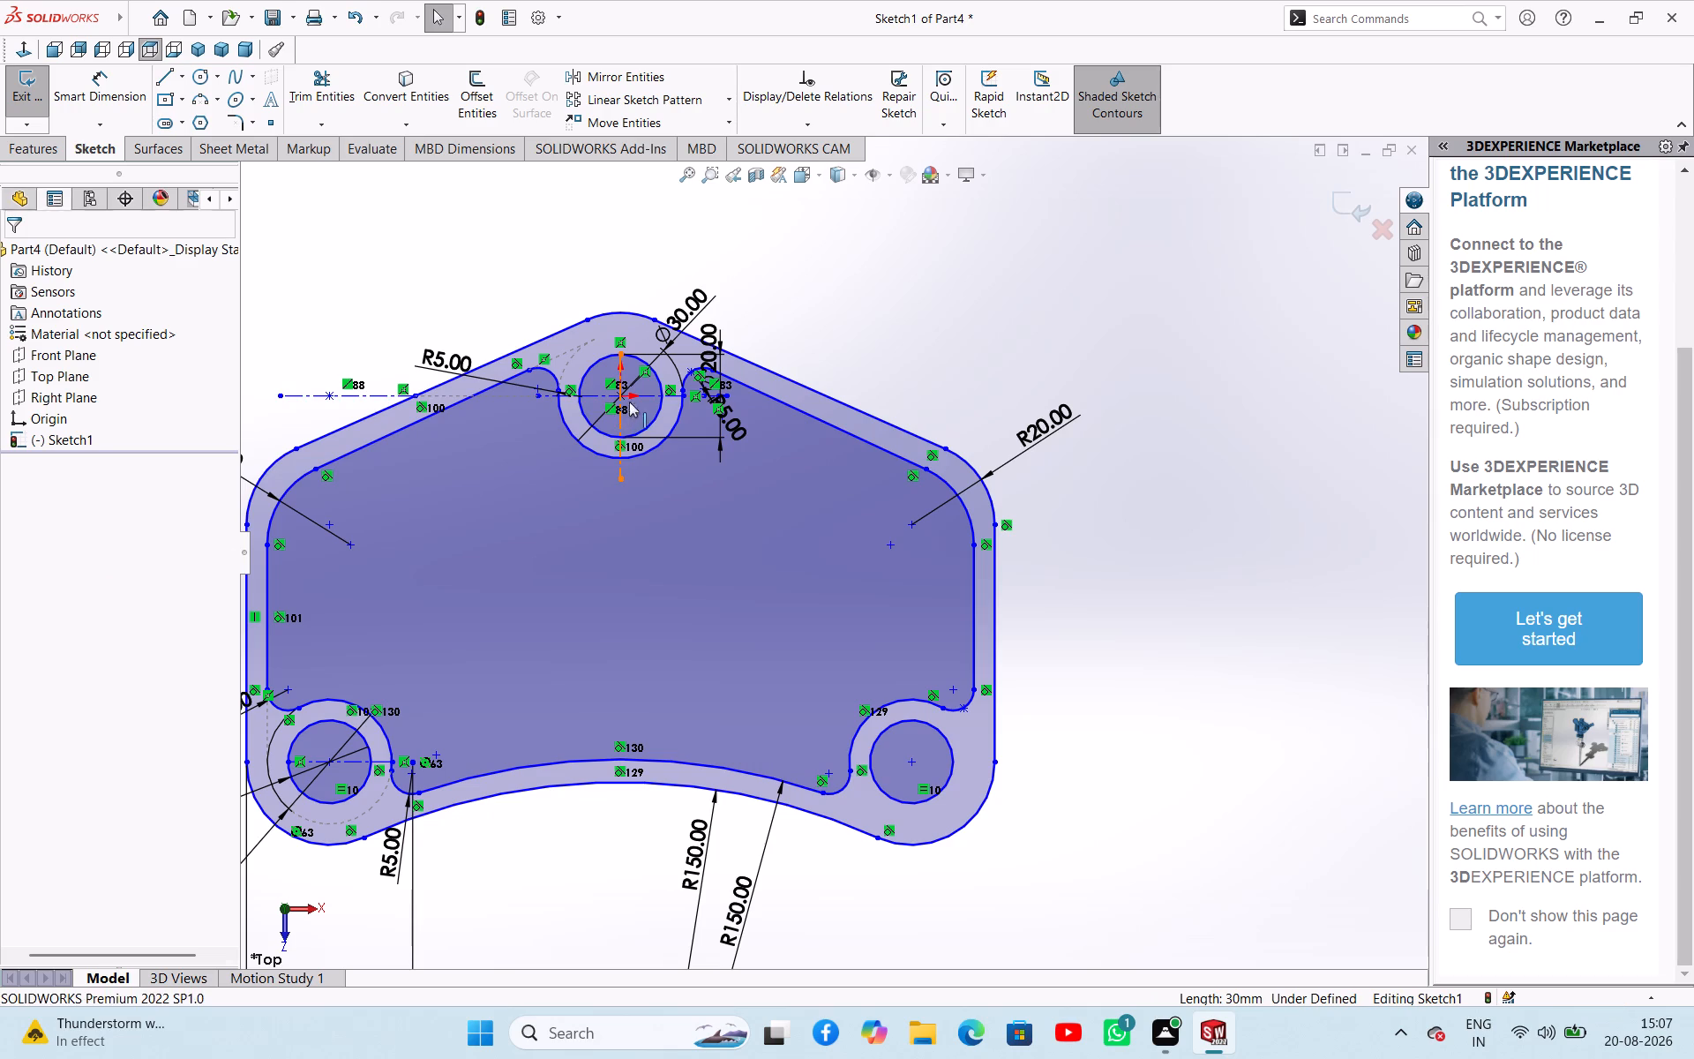
pyautogui.click(646, 393)
pyautogui.press('Delete')
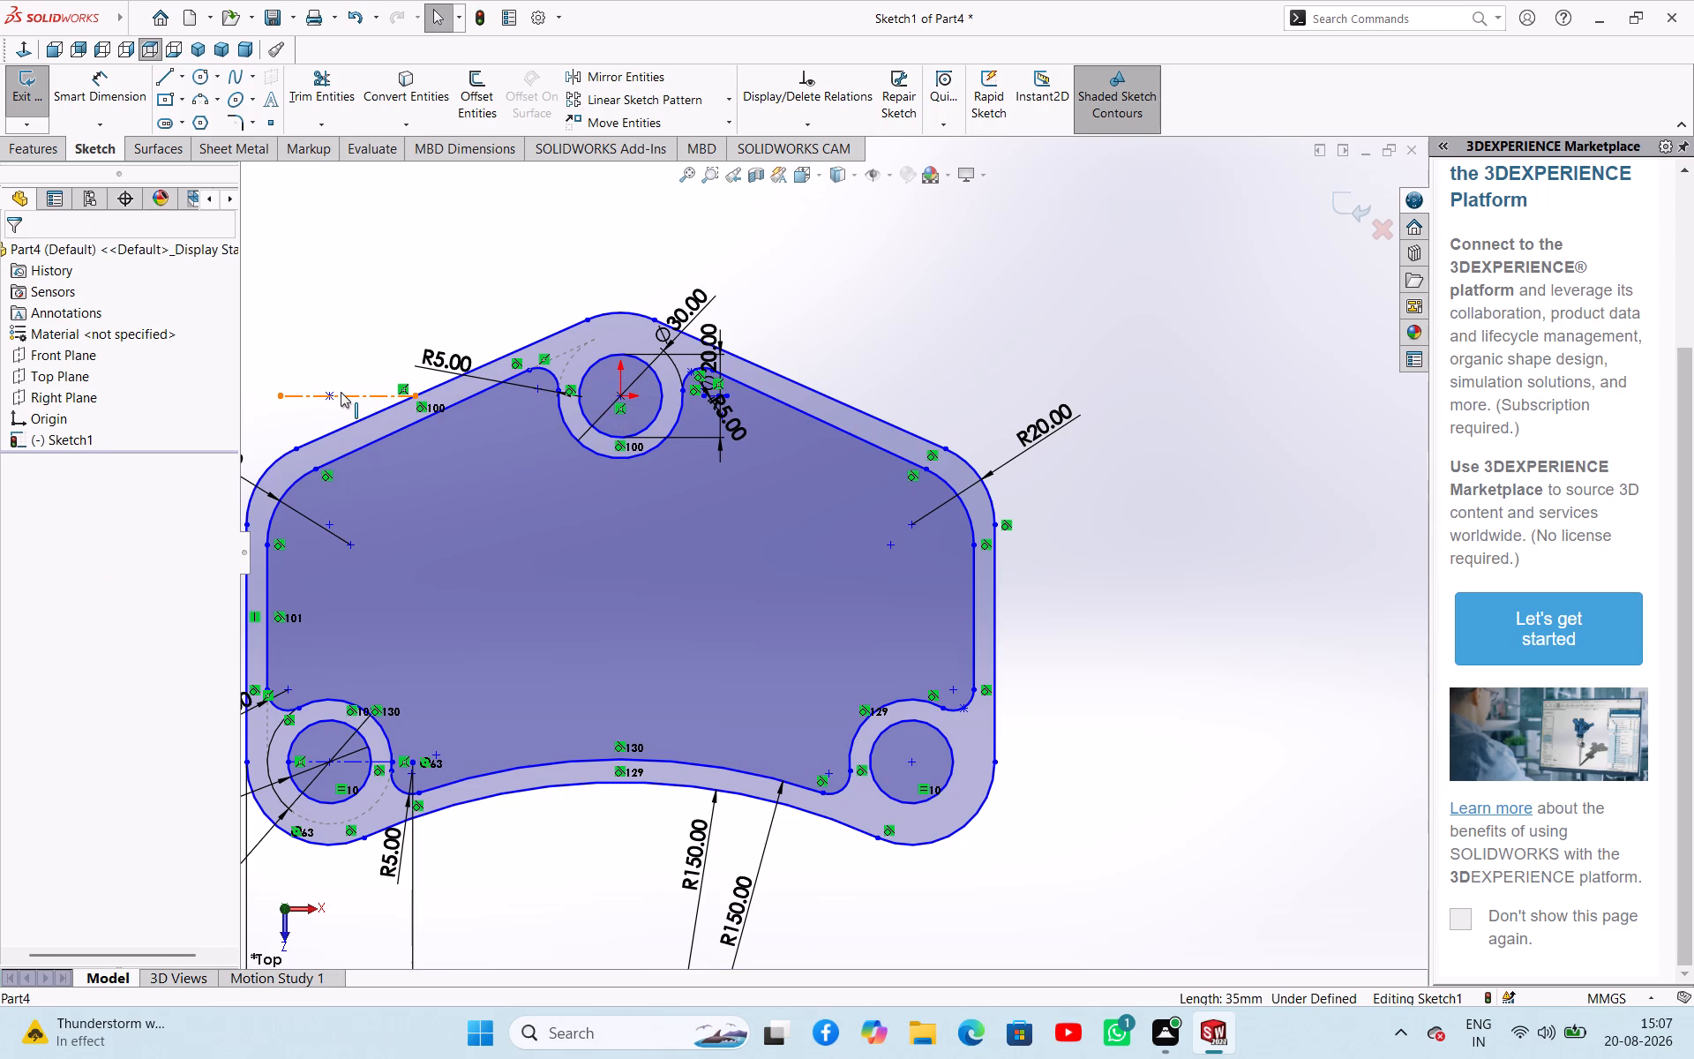
pyautogui.click(341, 392)
pyautogui.press('Delete')
pyautogui.scroll(1, 369, 754)
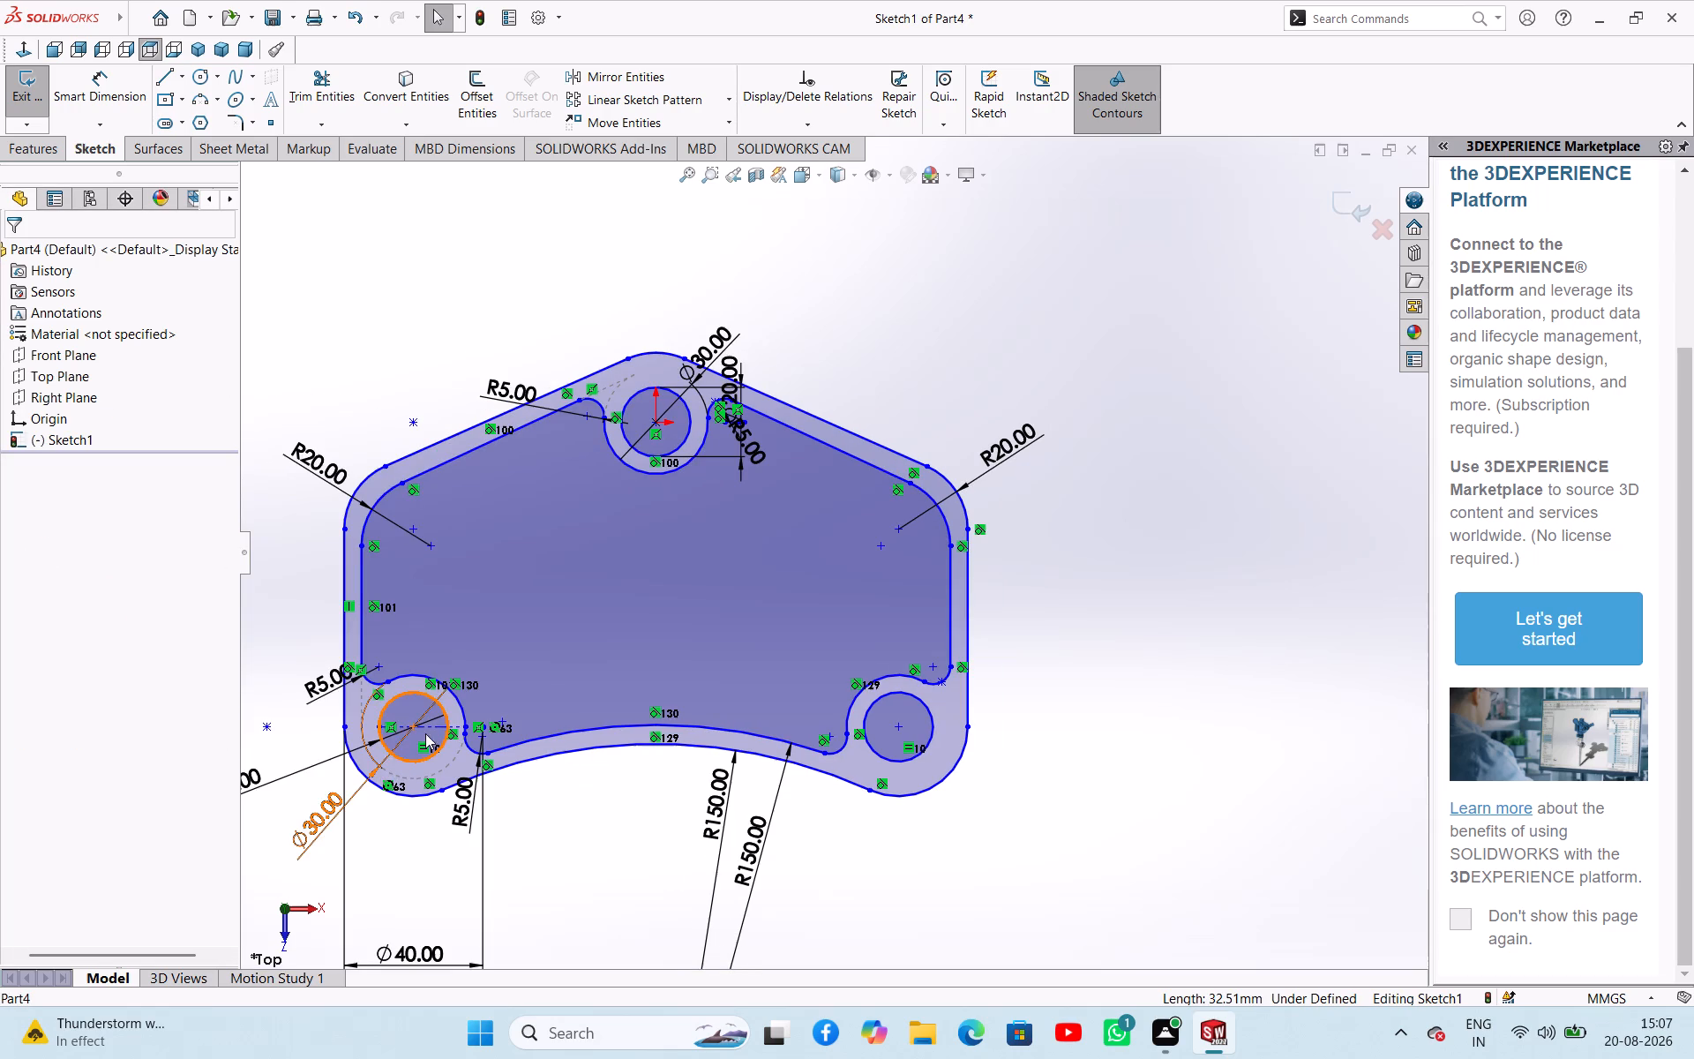
pyautogui.click(437, 725)
pyautogui.press('Delete')
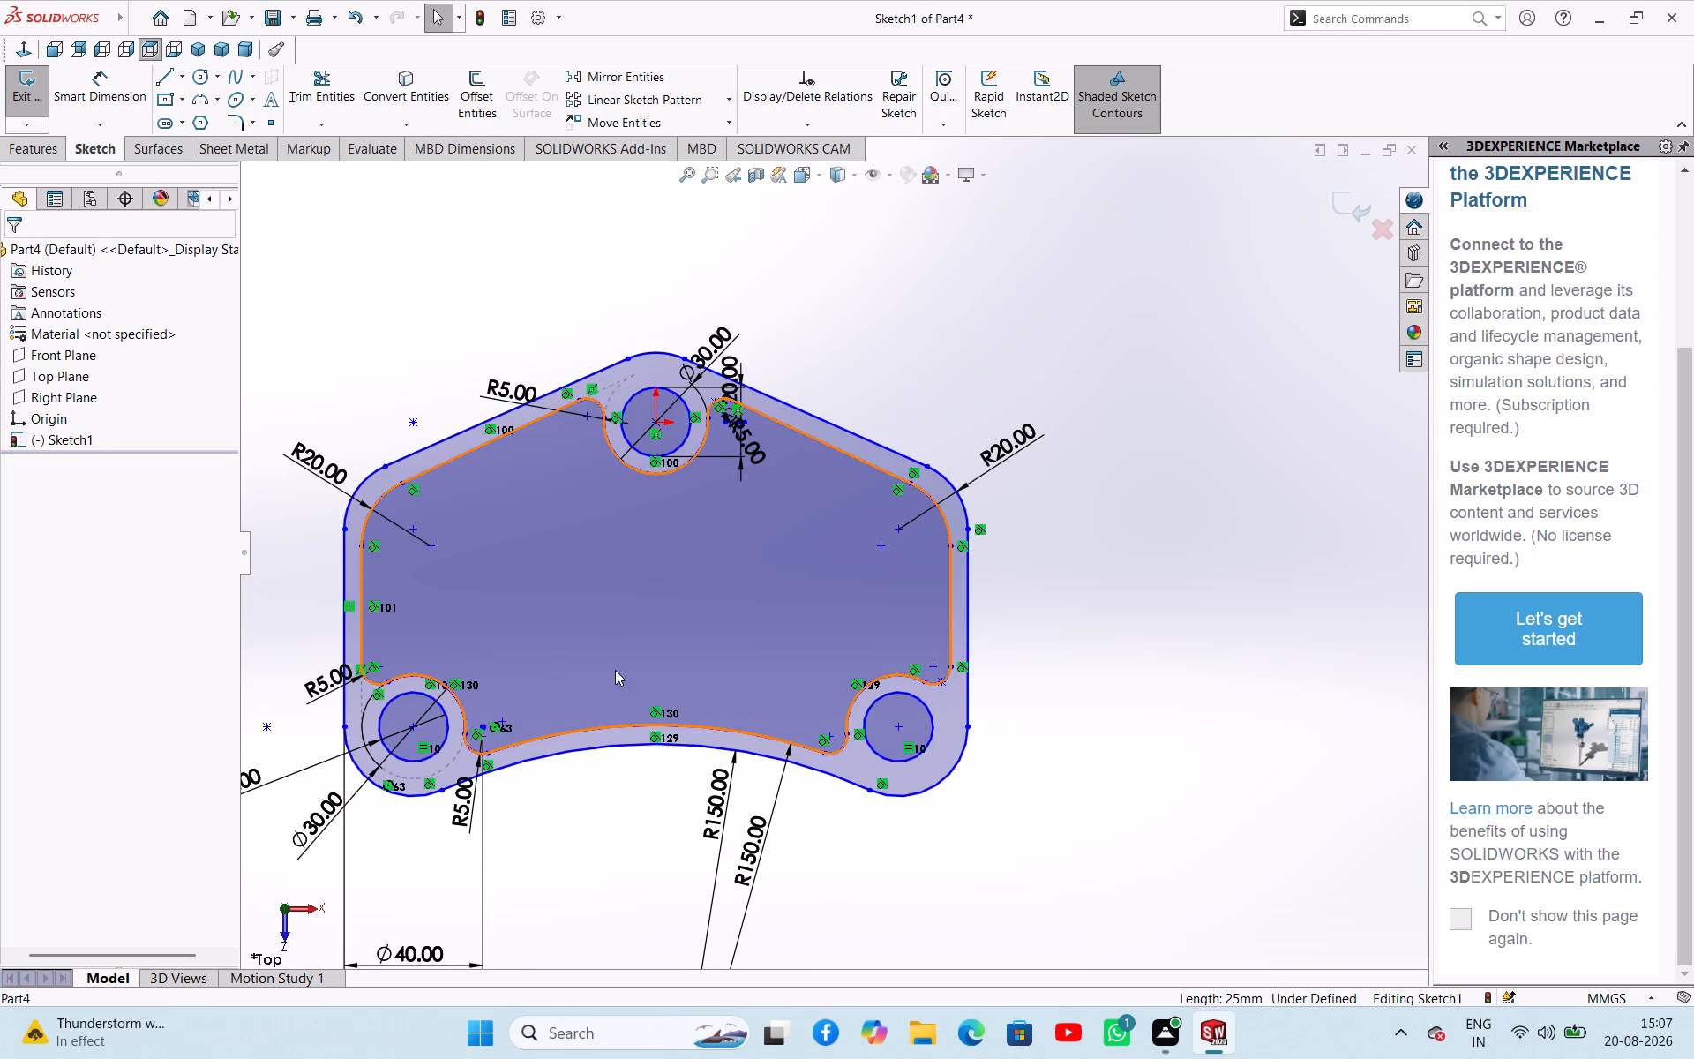
# Delete the stray R5 arc and the short horizontal construction line beneath it, just right of the upper boss.
pyautogui.scroll(-3, 667, 539)
pyautogui.scroll(2, 682, 541)
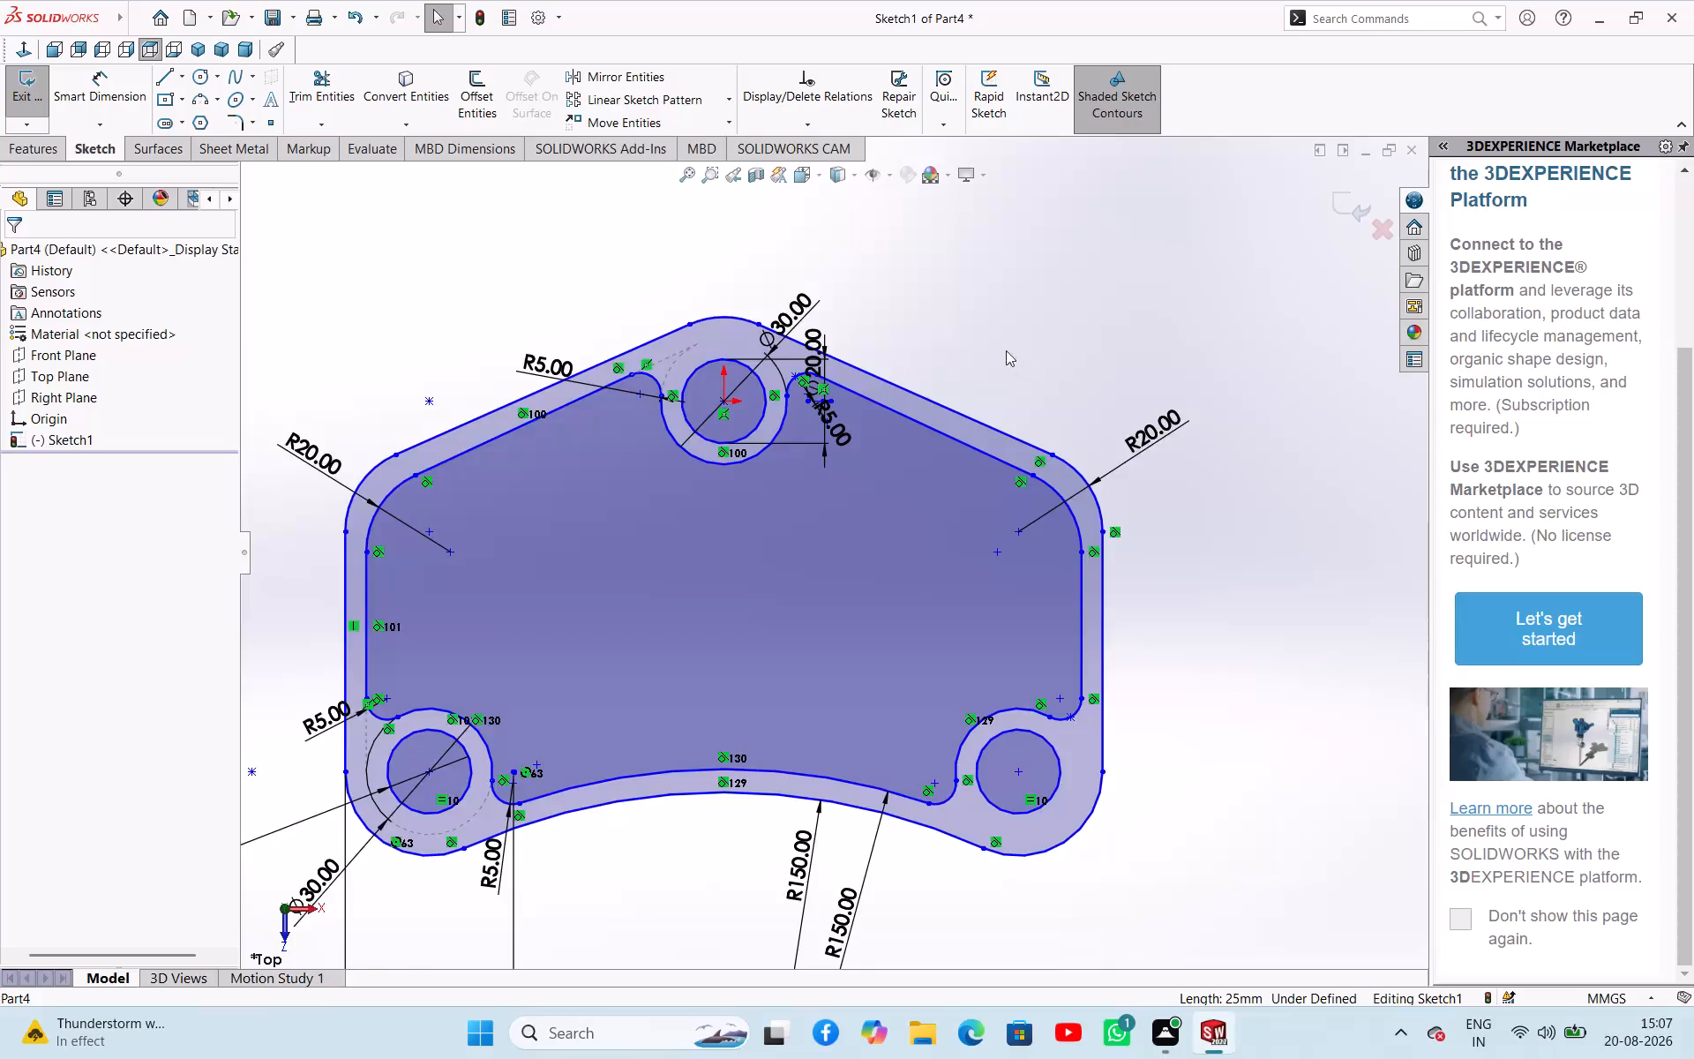
pyautogui.scroll(-11, 925, 341)
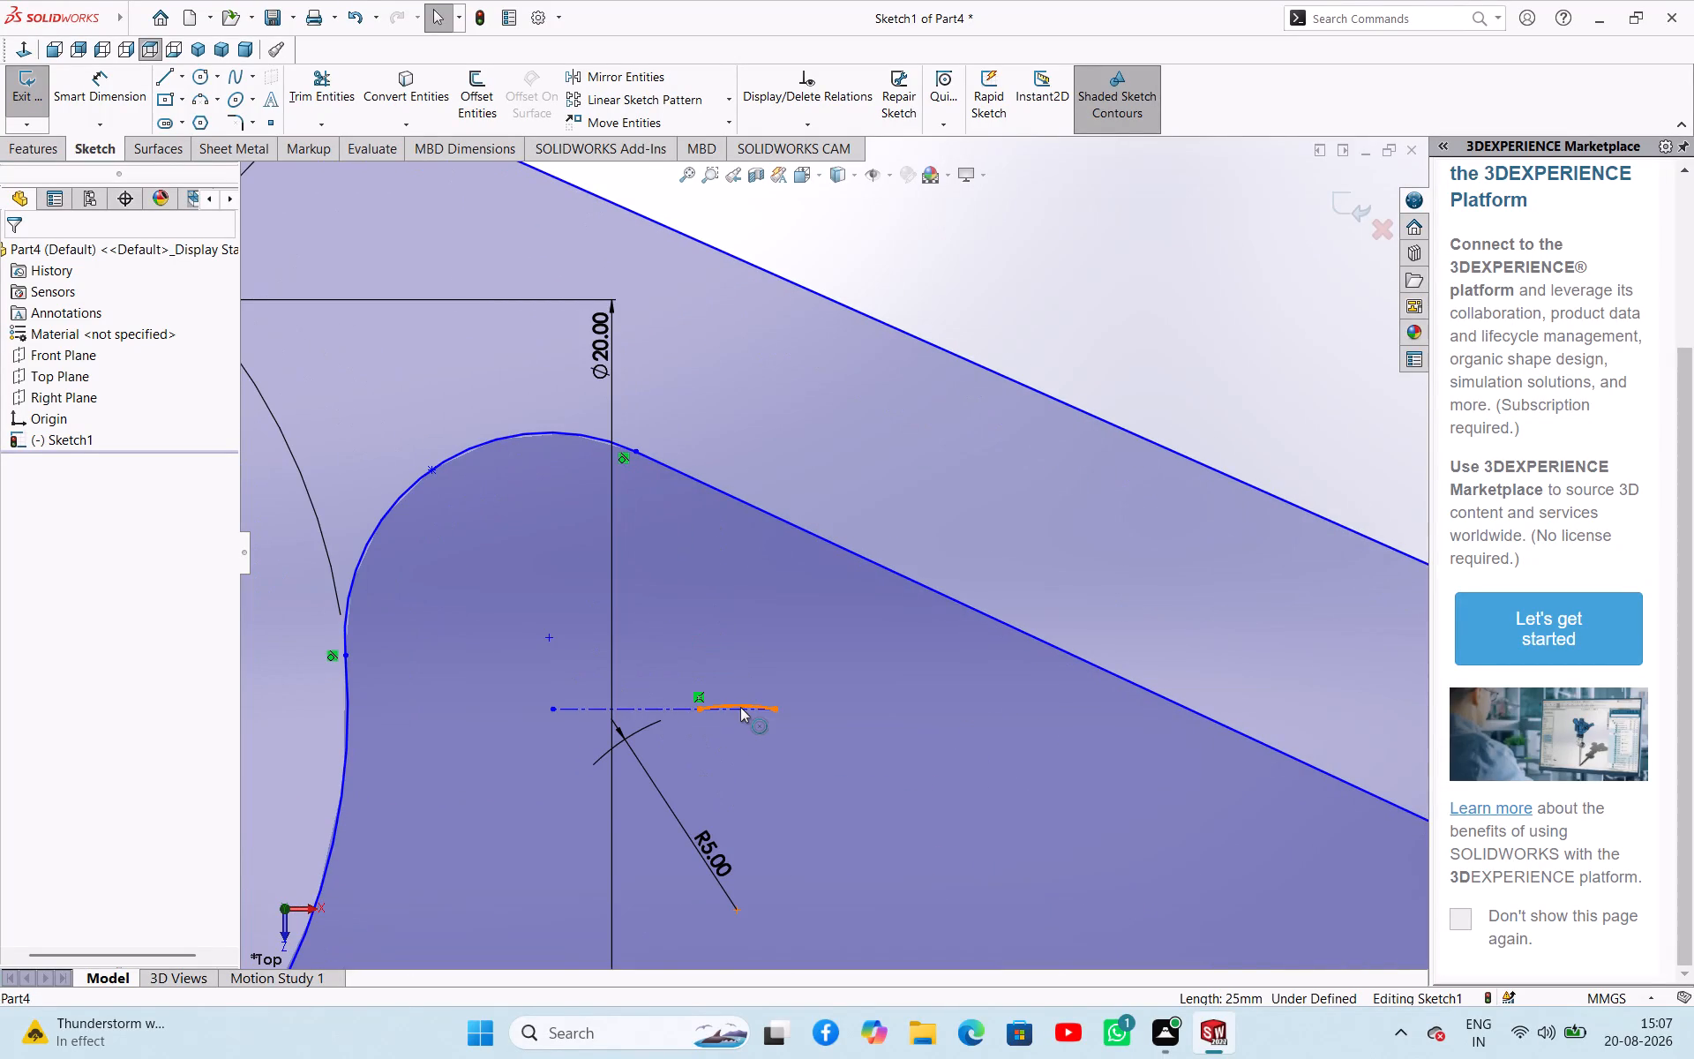
pyautogui.click(740, 707)
pyautogui.press('Delete')
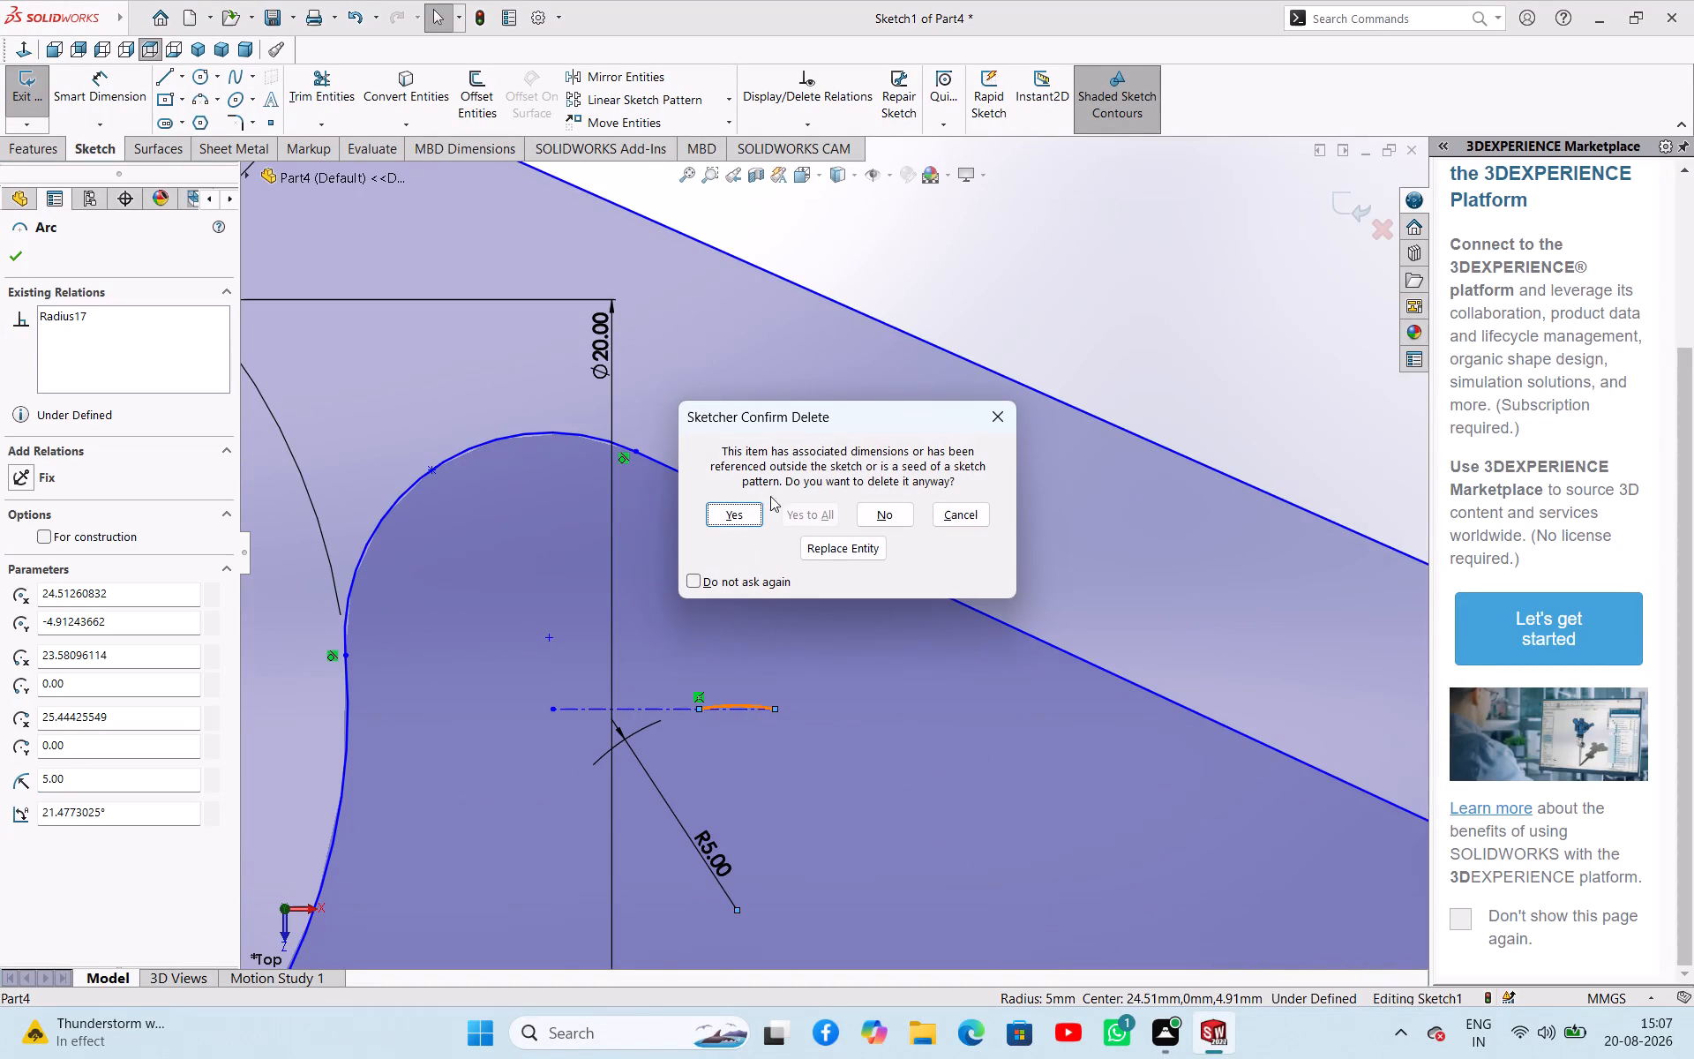
pyautogui.click(740, 504)
pyautogui.click(731, 708)
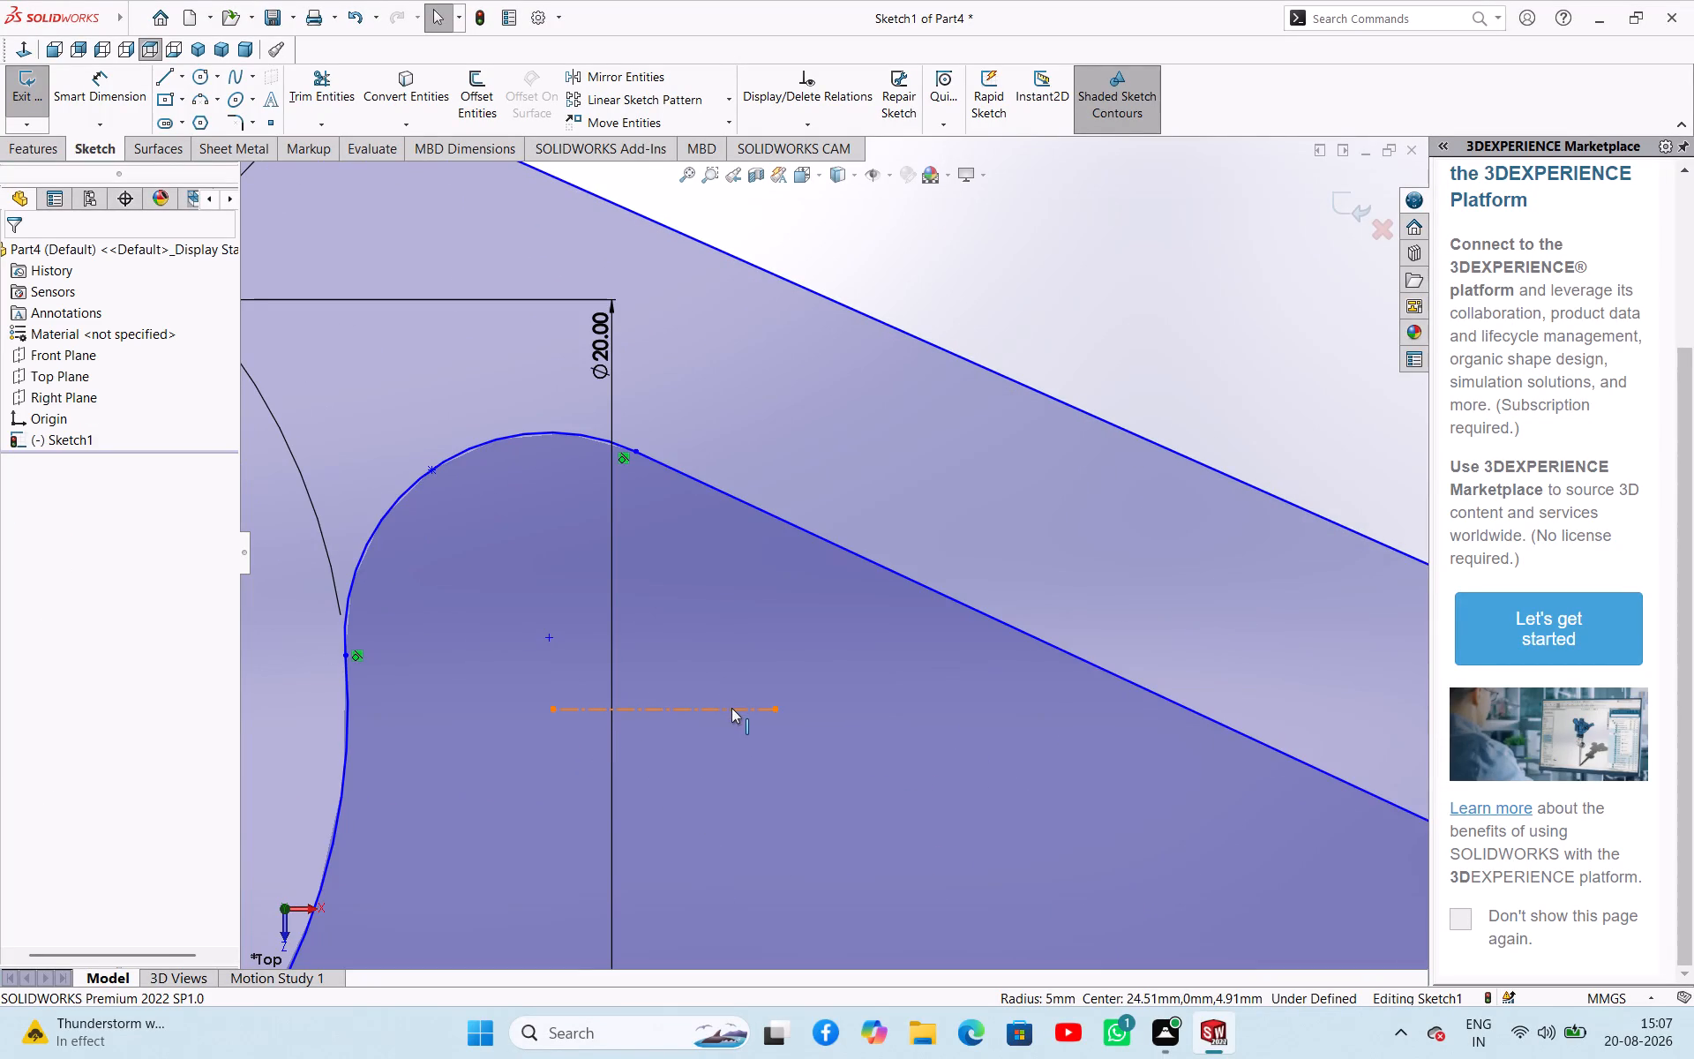
pyautogui.press('Delete')
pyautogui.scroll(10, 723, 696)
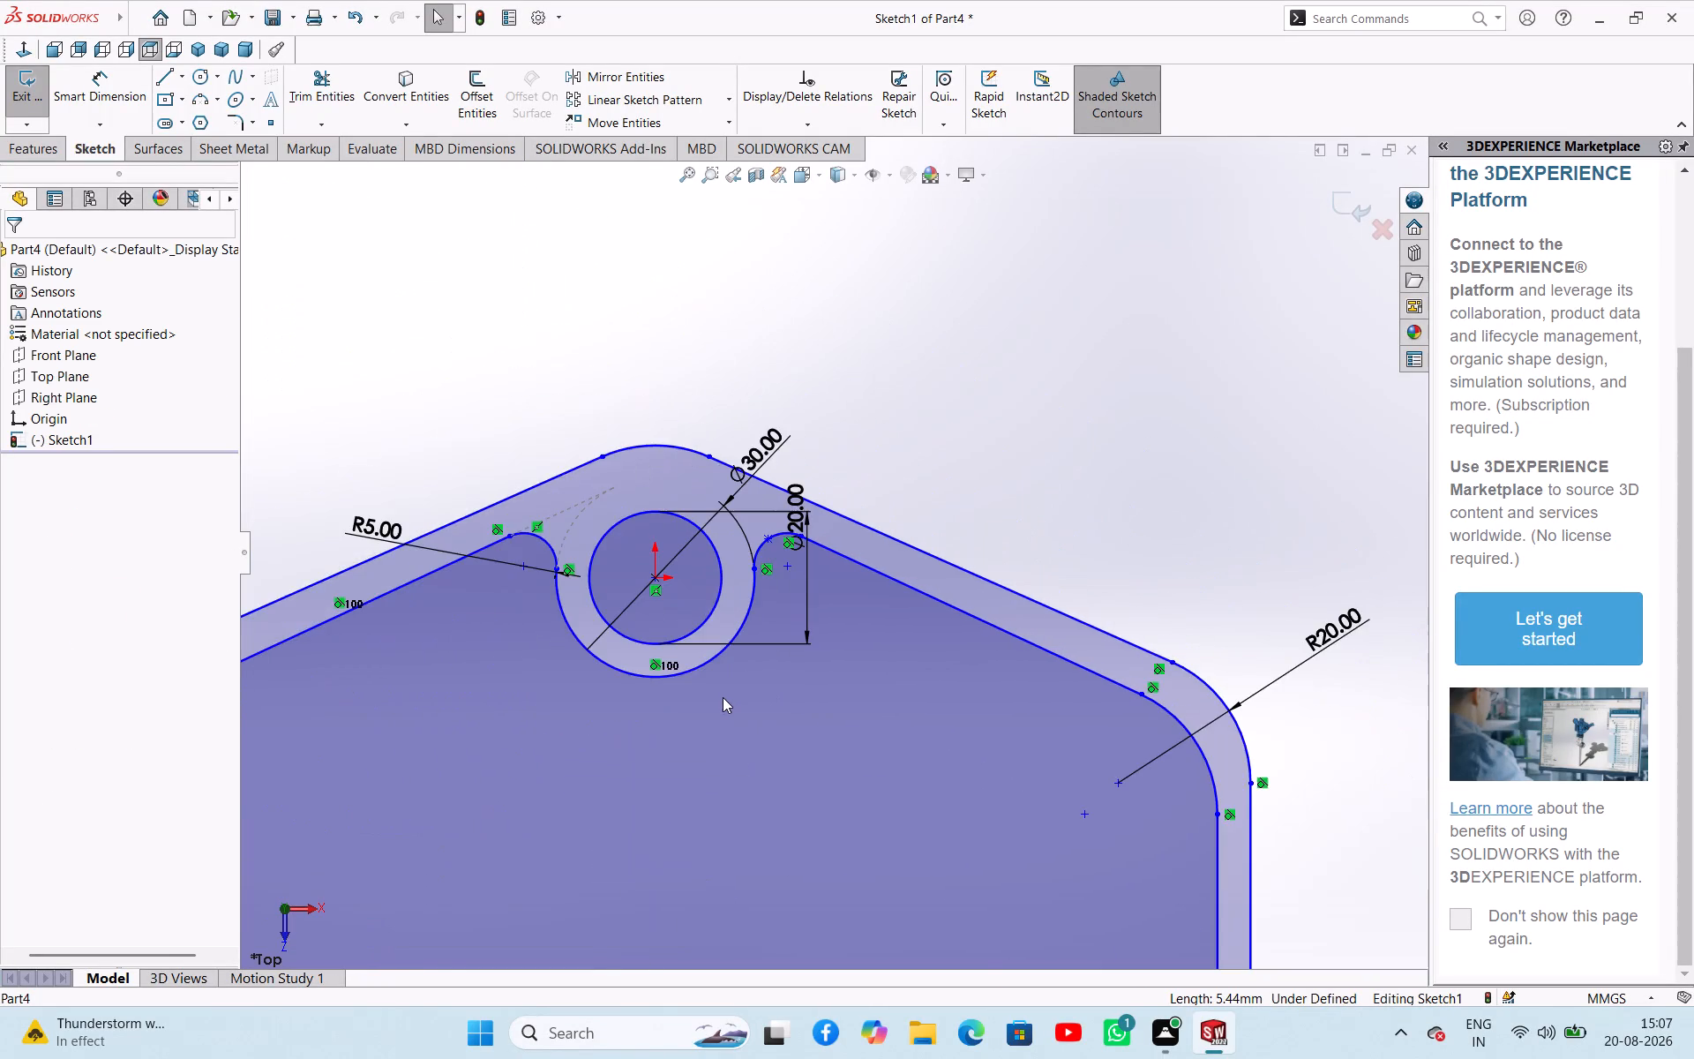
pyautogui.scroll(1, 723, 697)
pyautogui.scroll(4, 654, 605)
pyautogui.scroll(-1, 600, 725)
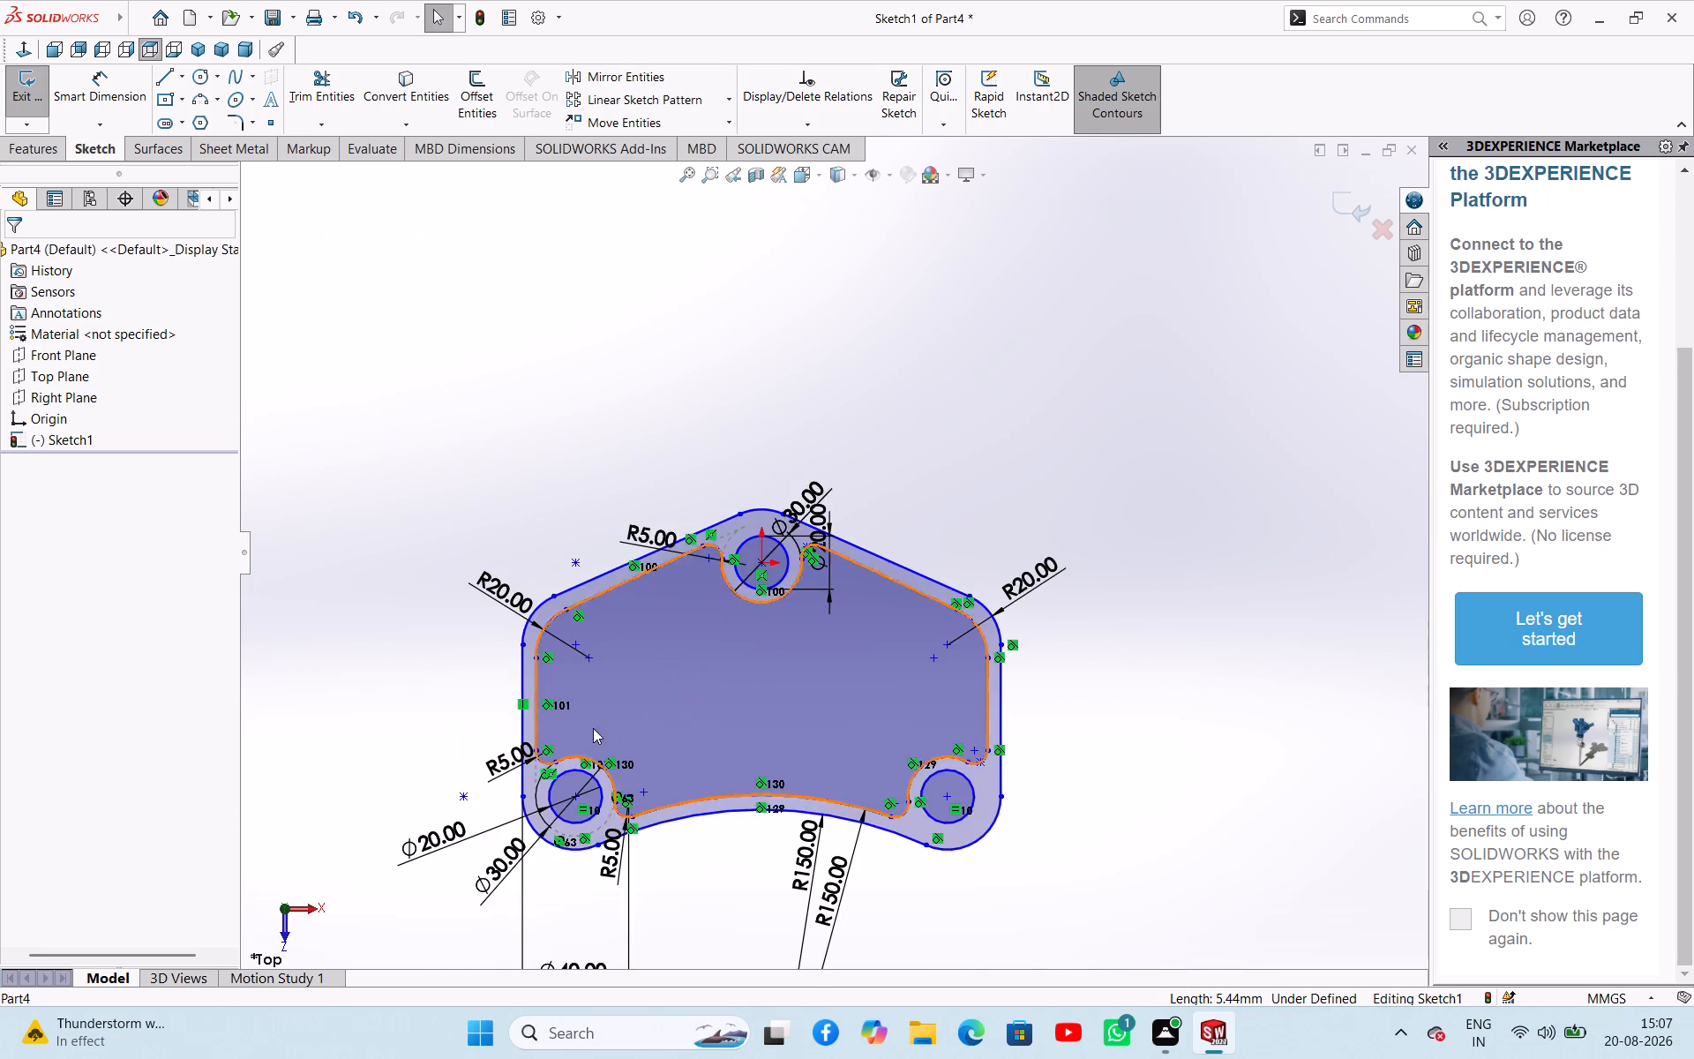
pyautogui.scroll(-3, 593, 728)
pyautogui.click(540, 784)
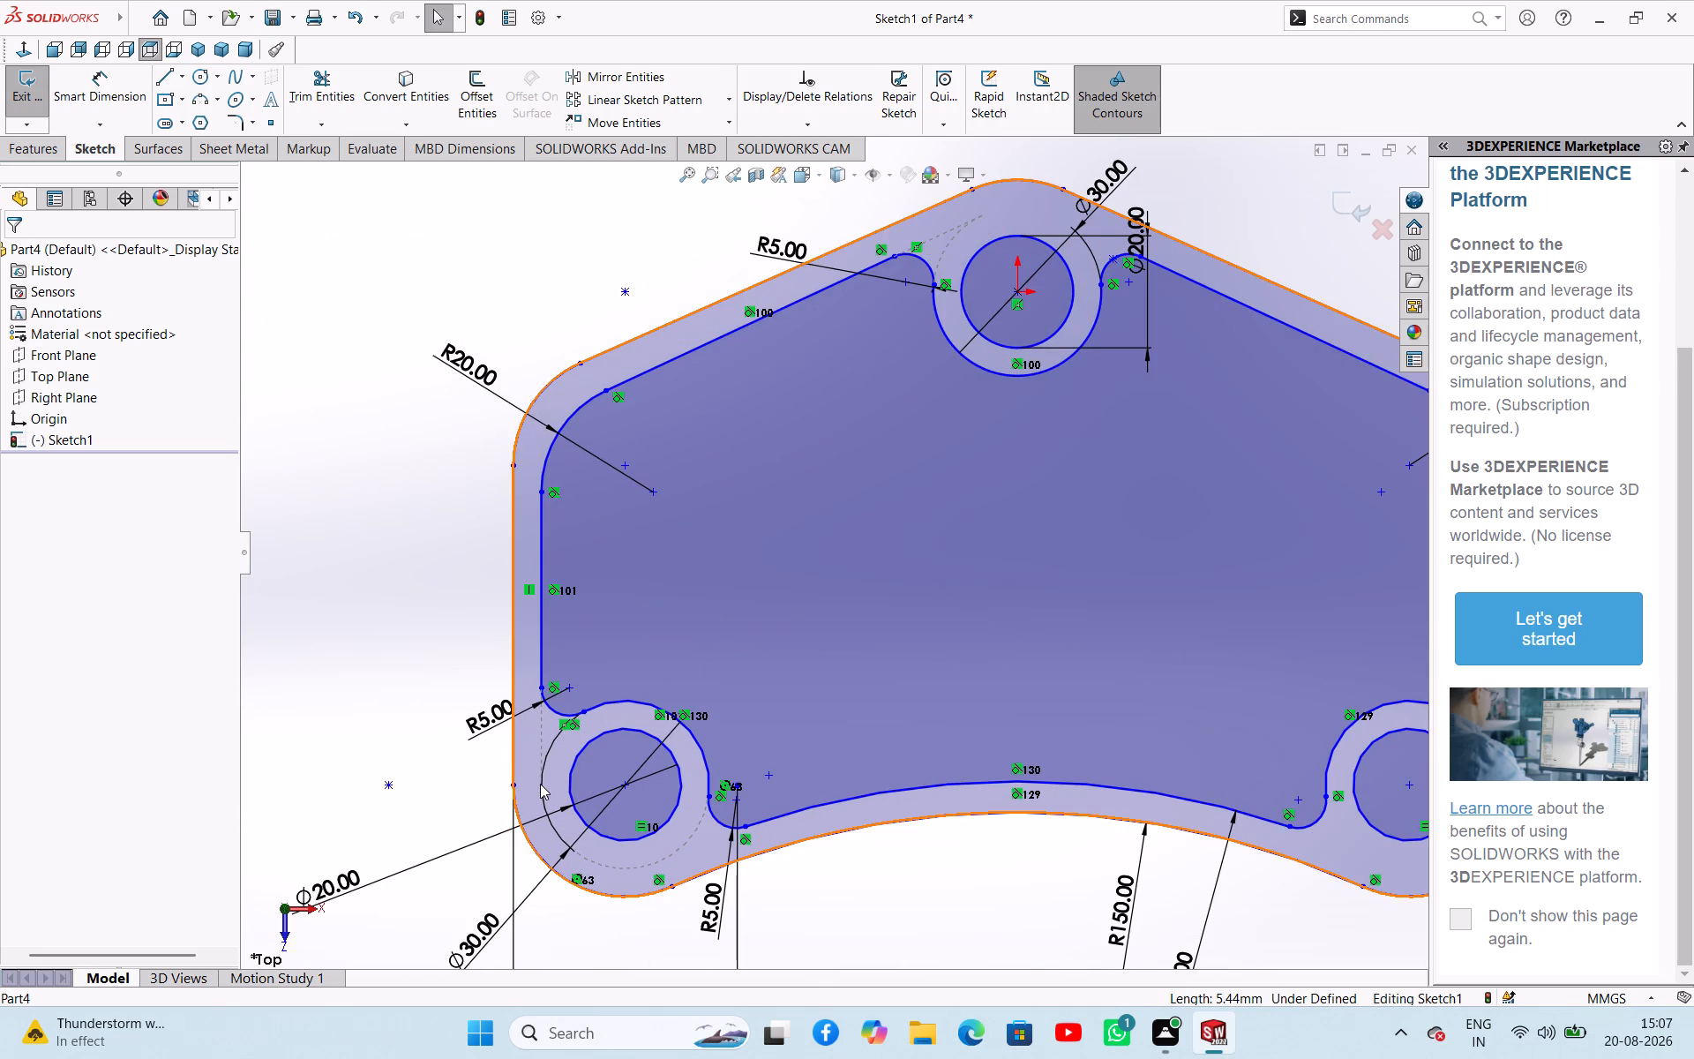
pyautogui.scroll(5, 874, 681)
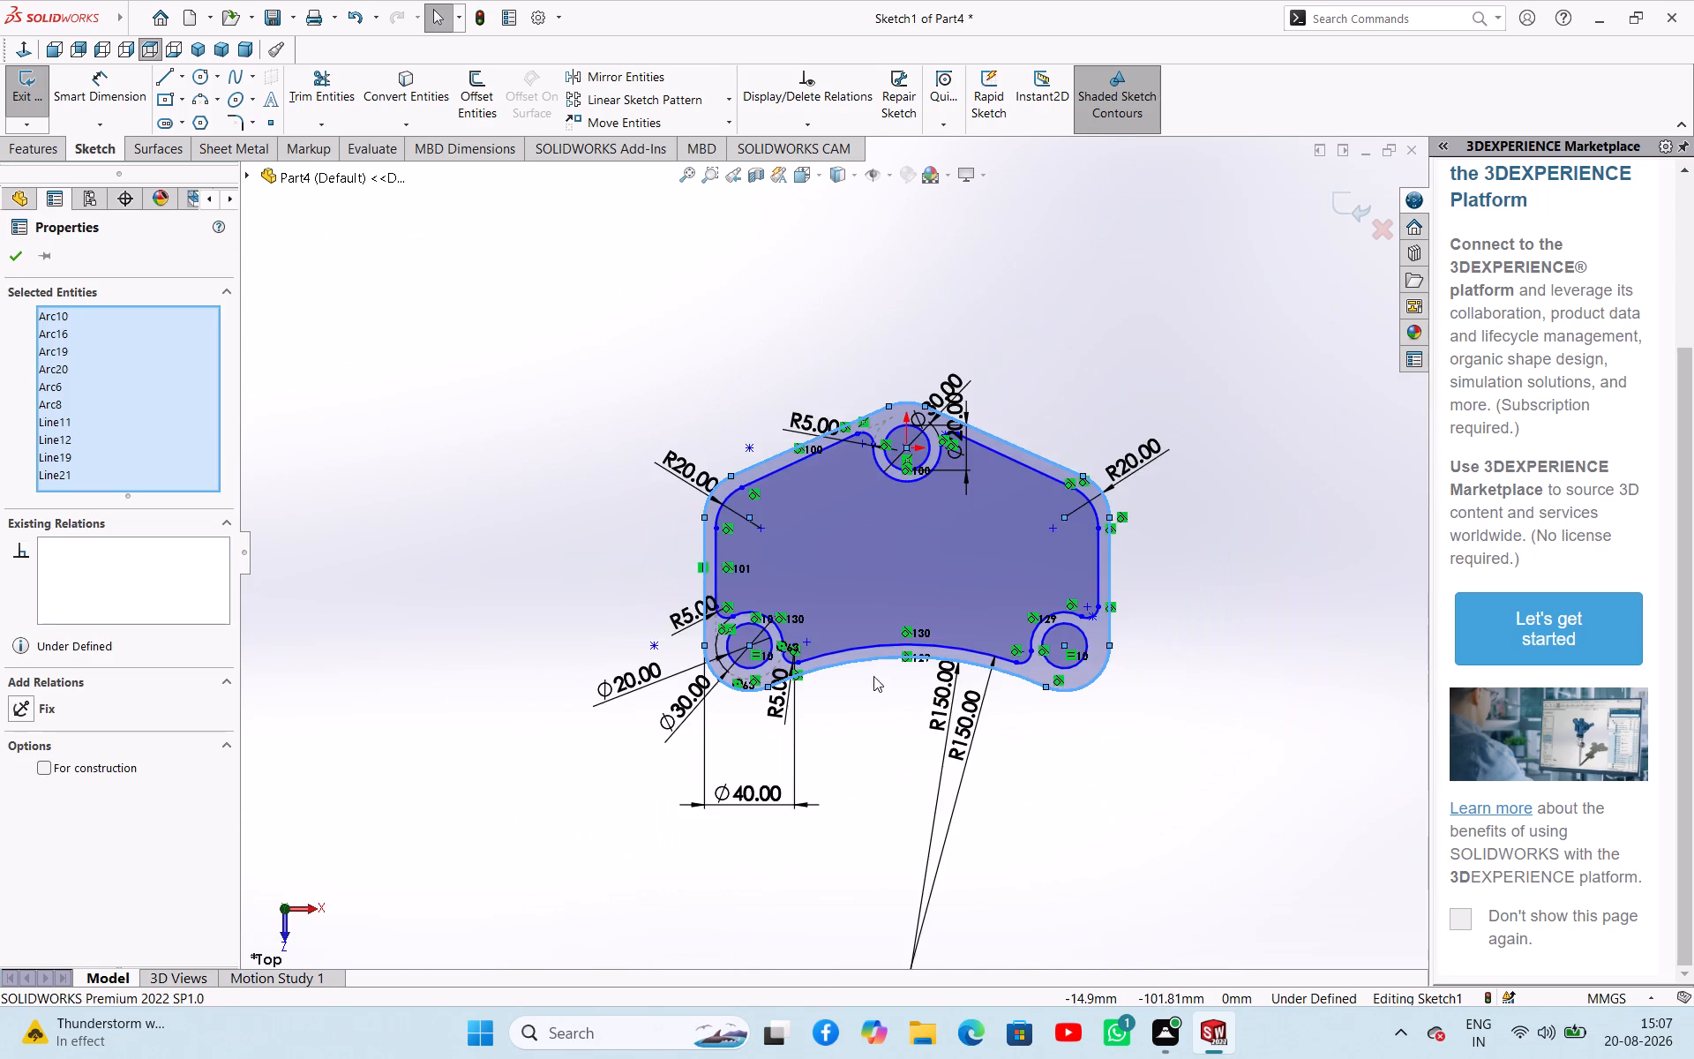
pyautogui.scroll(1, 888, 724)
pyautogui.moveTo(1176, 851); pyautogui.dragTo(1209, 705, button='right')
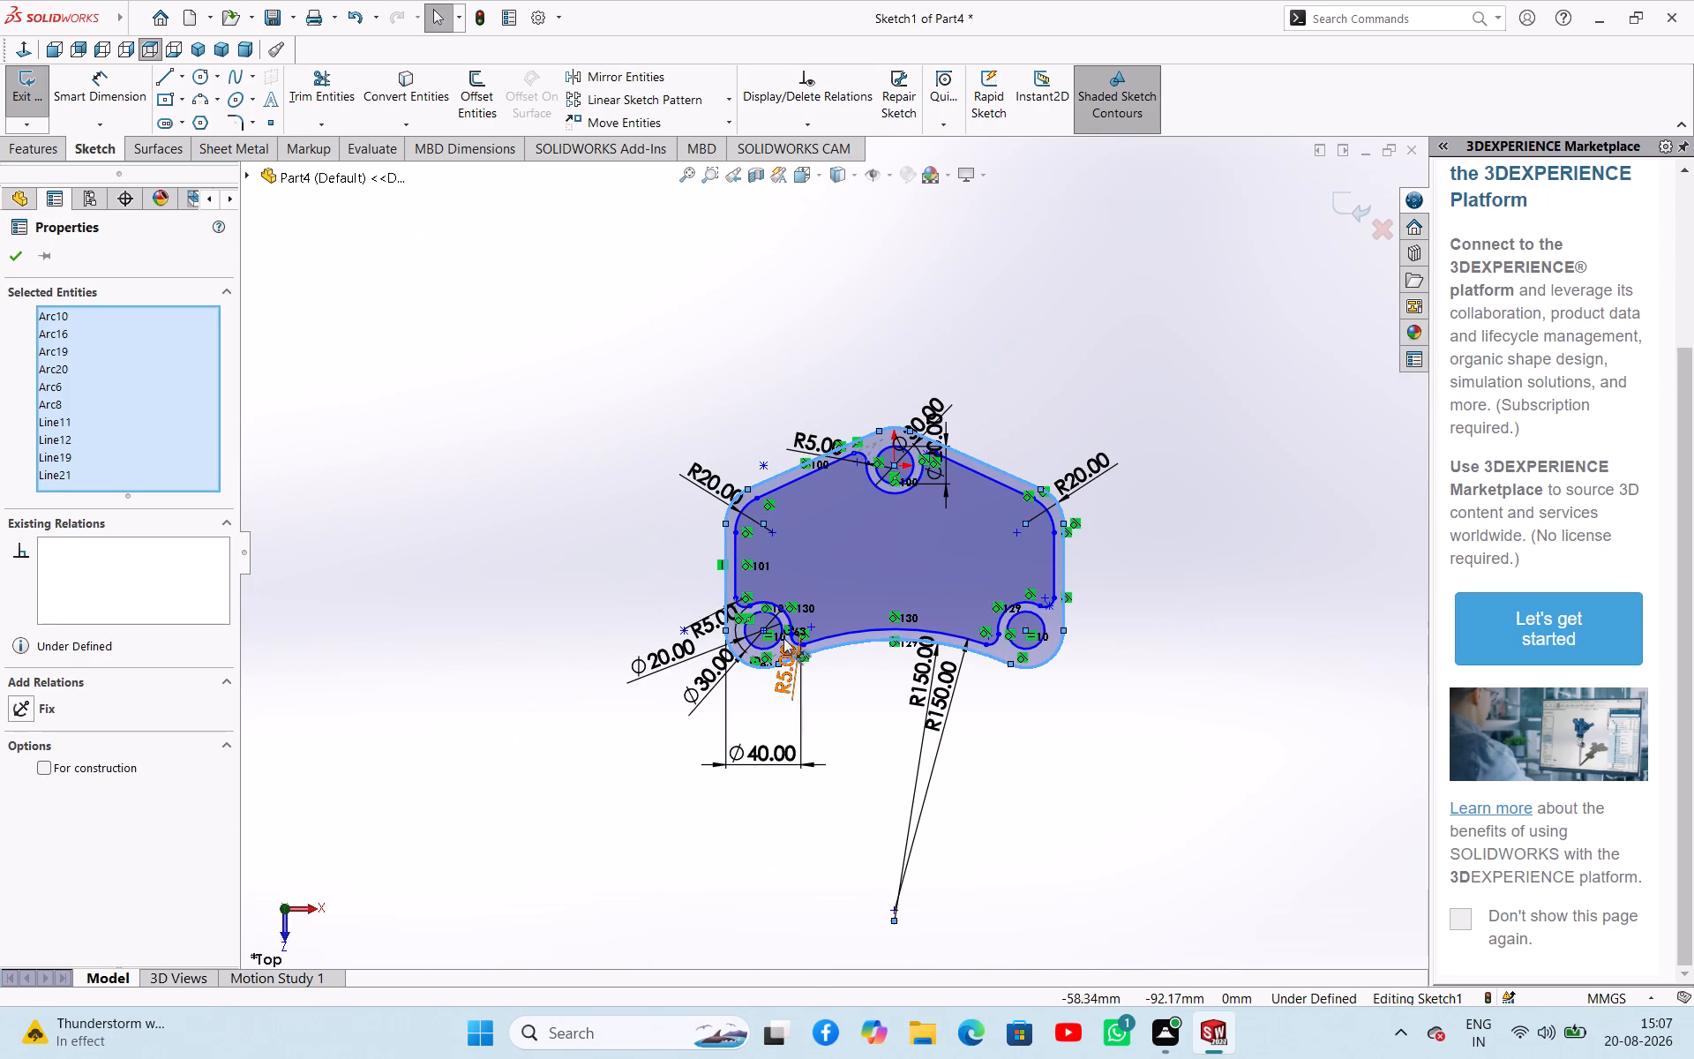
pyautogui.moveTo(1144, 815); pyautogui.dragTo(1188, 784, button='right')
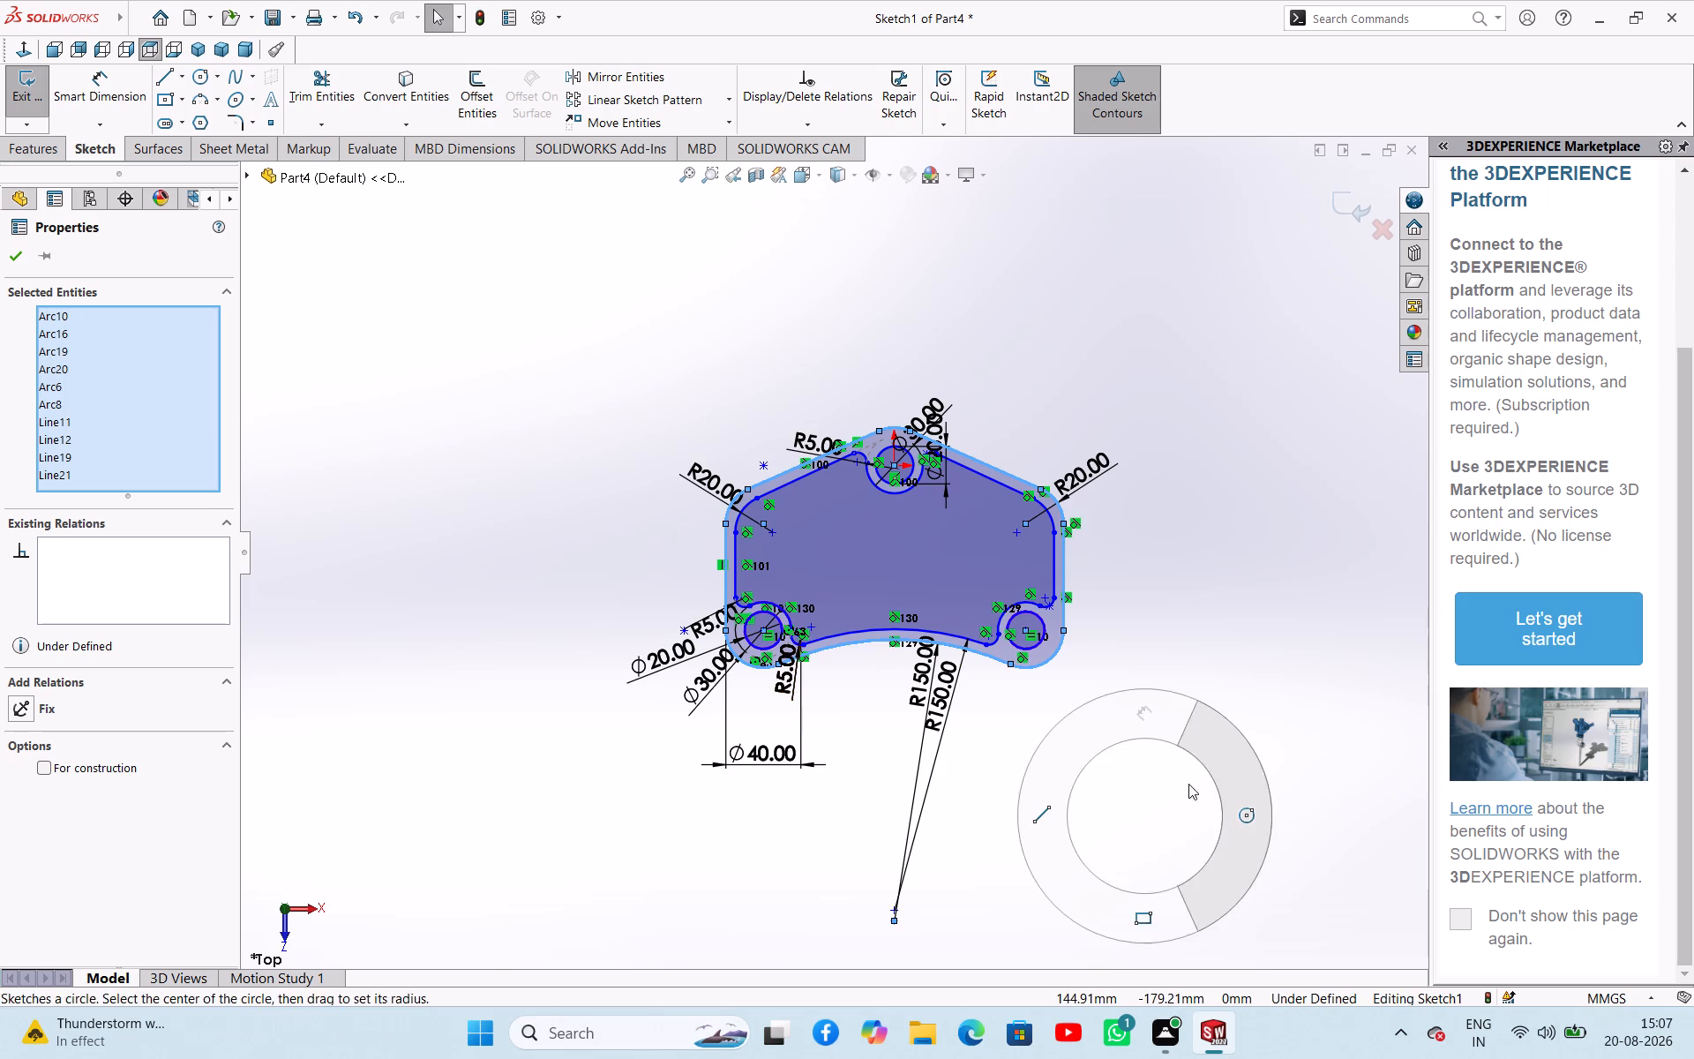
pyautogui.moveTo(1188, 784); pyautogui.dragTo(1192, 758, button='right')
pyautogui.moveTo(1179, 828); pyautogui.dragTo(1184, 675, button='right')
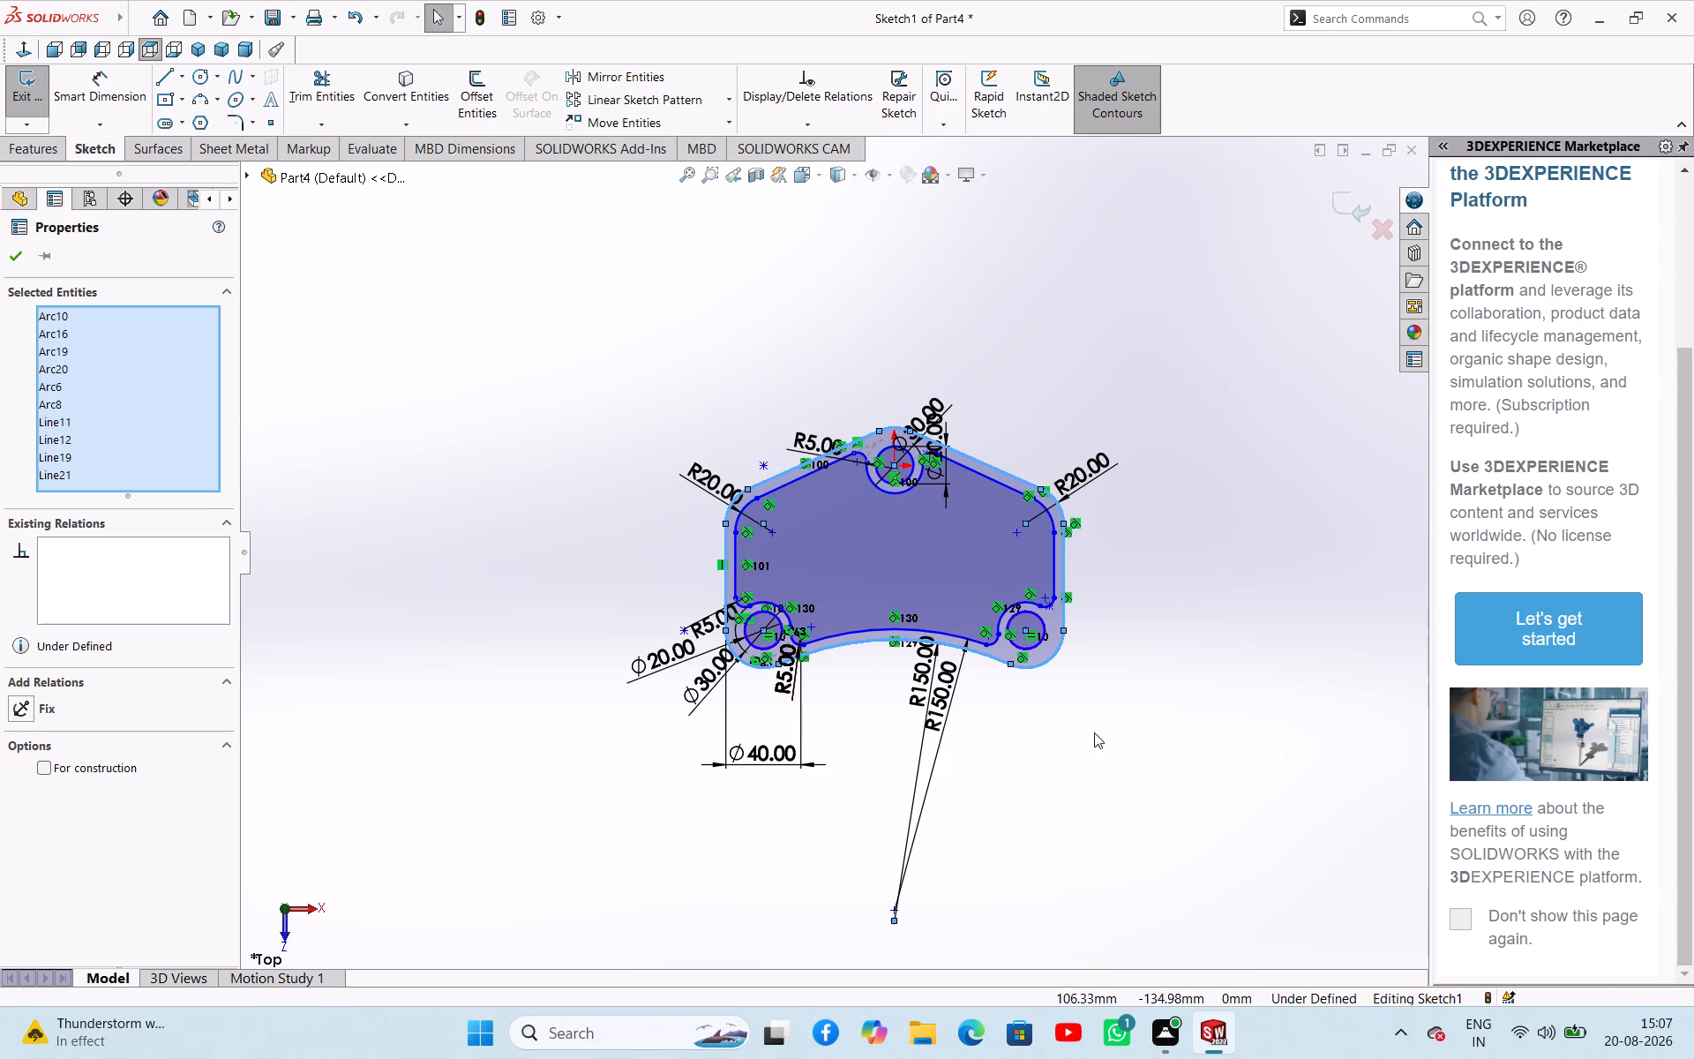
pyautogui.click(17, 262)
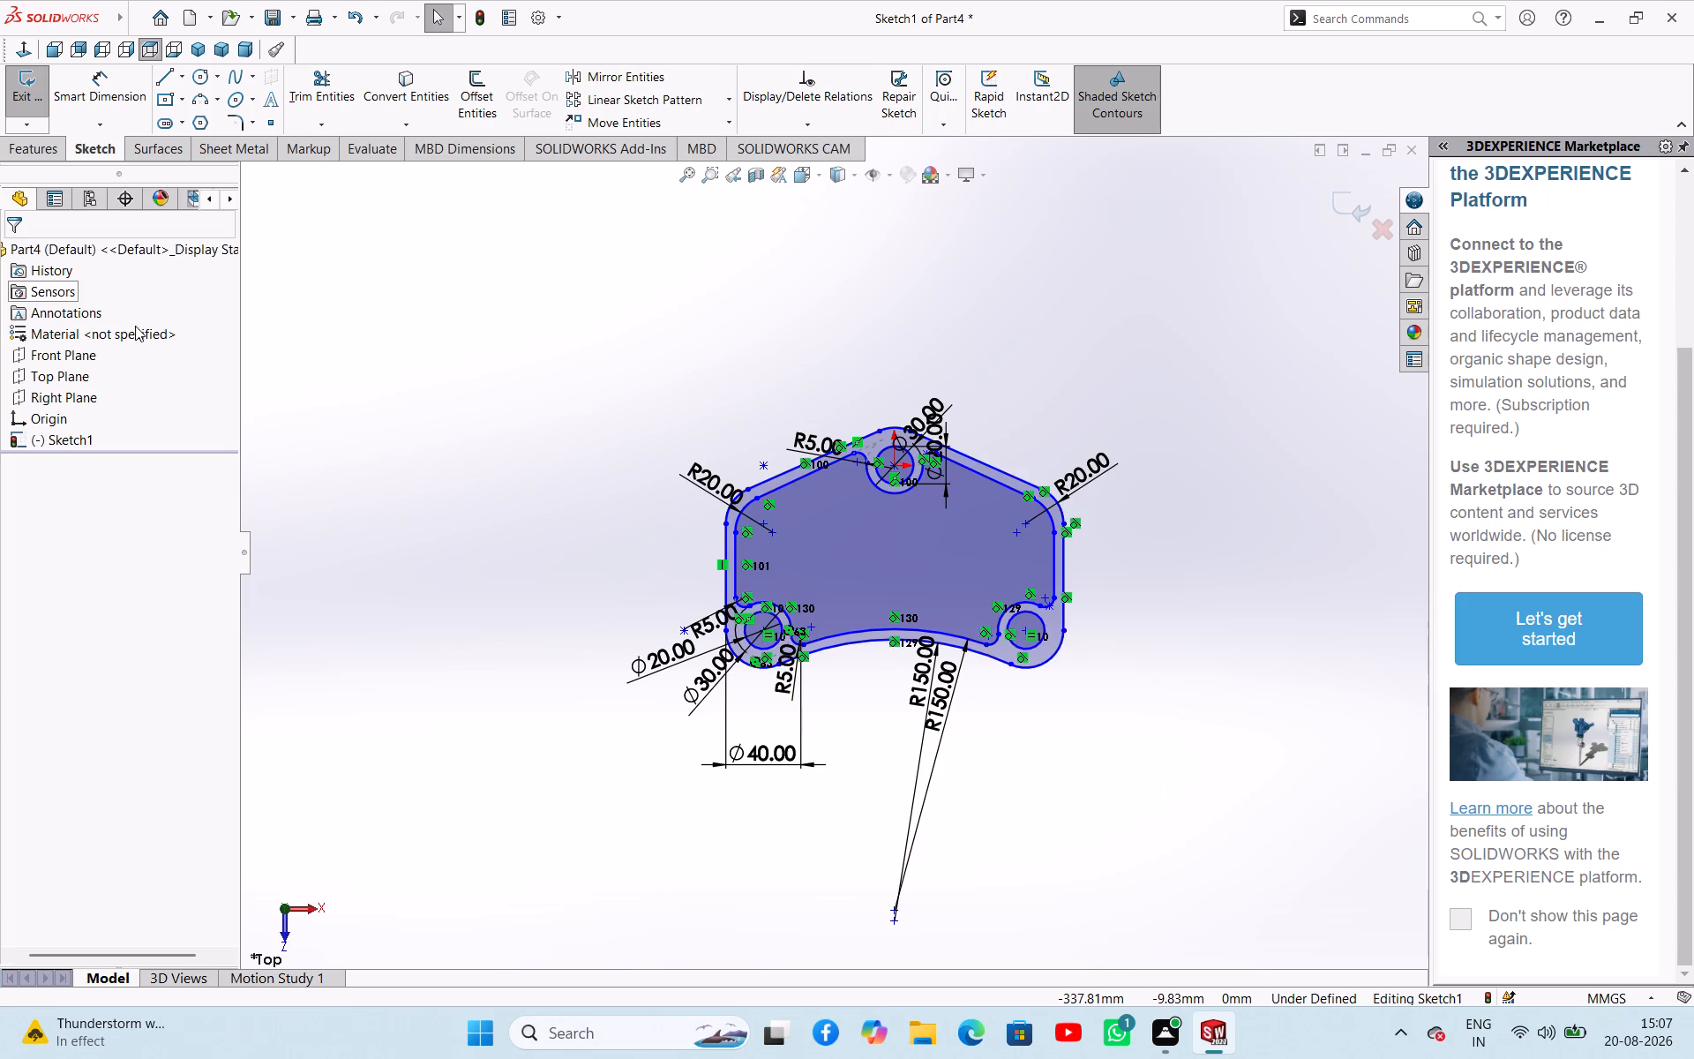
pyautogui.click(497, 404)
# Add a horizontal Smart Dimension between the centres of the two lower holes, placed below the plate.
pyautogui.moveTo(1128, 847); pyautogui.dragTo(1150, 708, button='right')
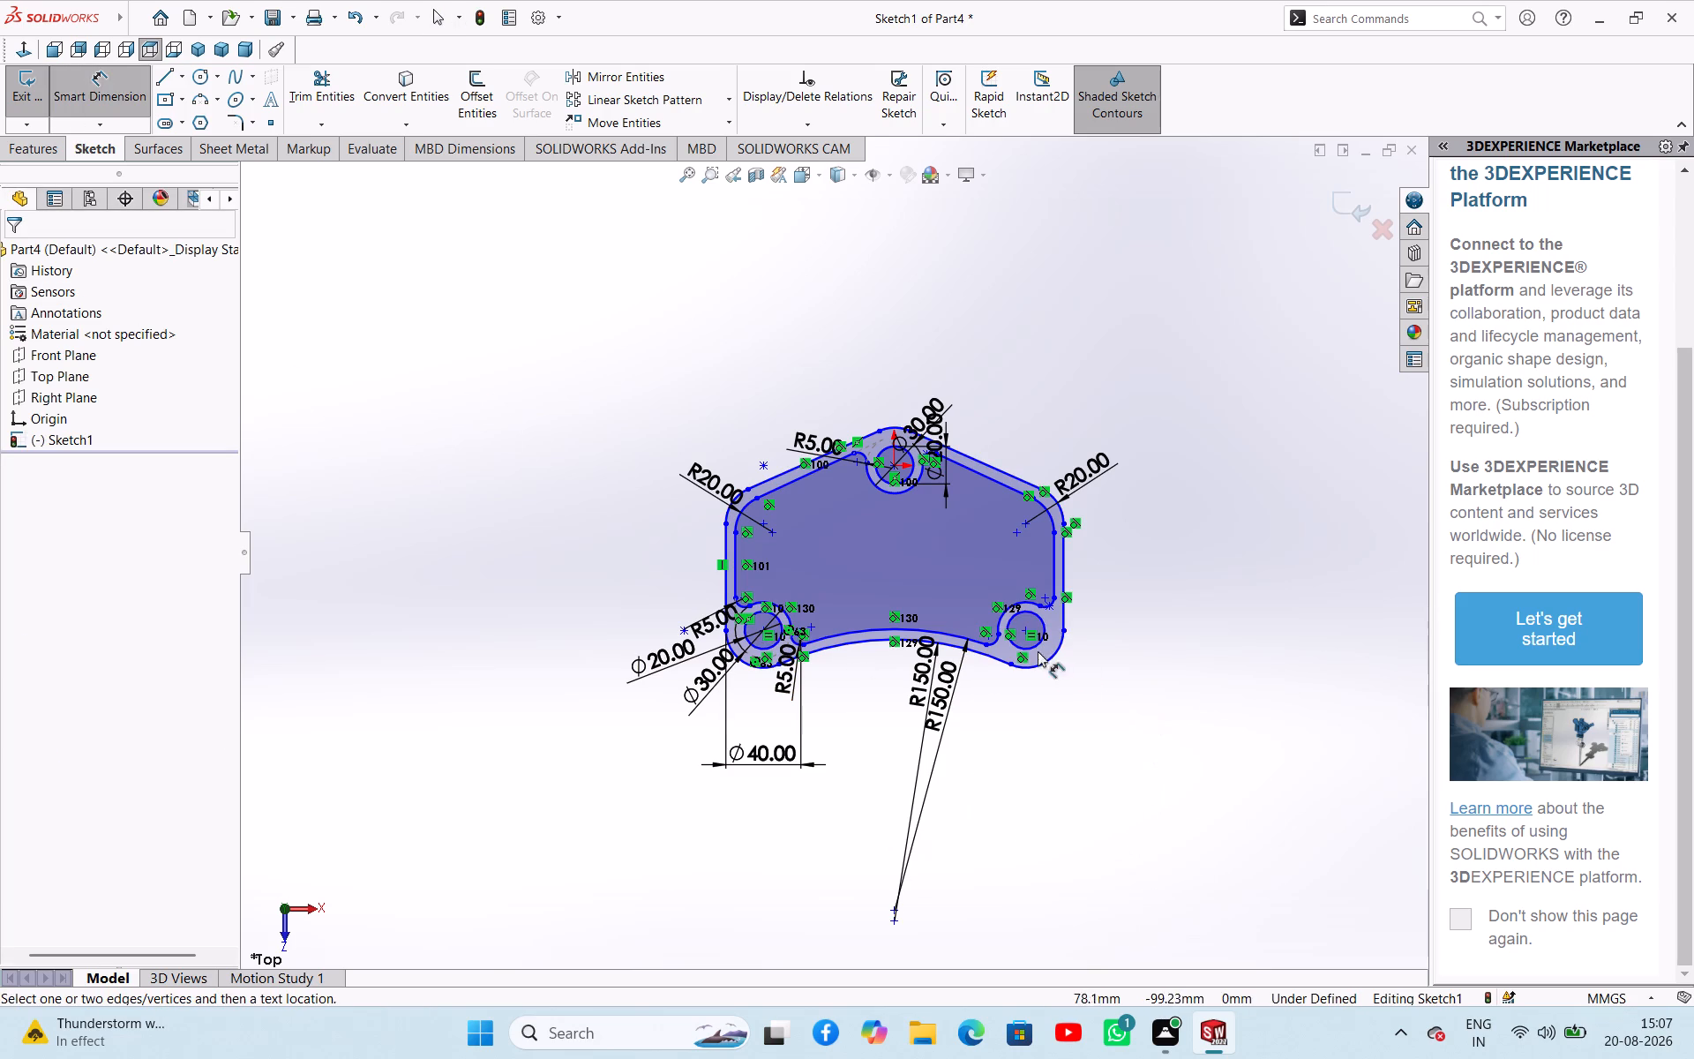
pyautogui.click(1024, 631)
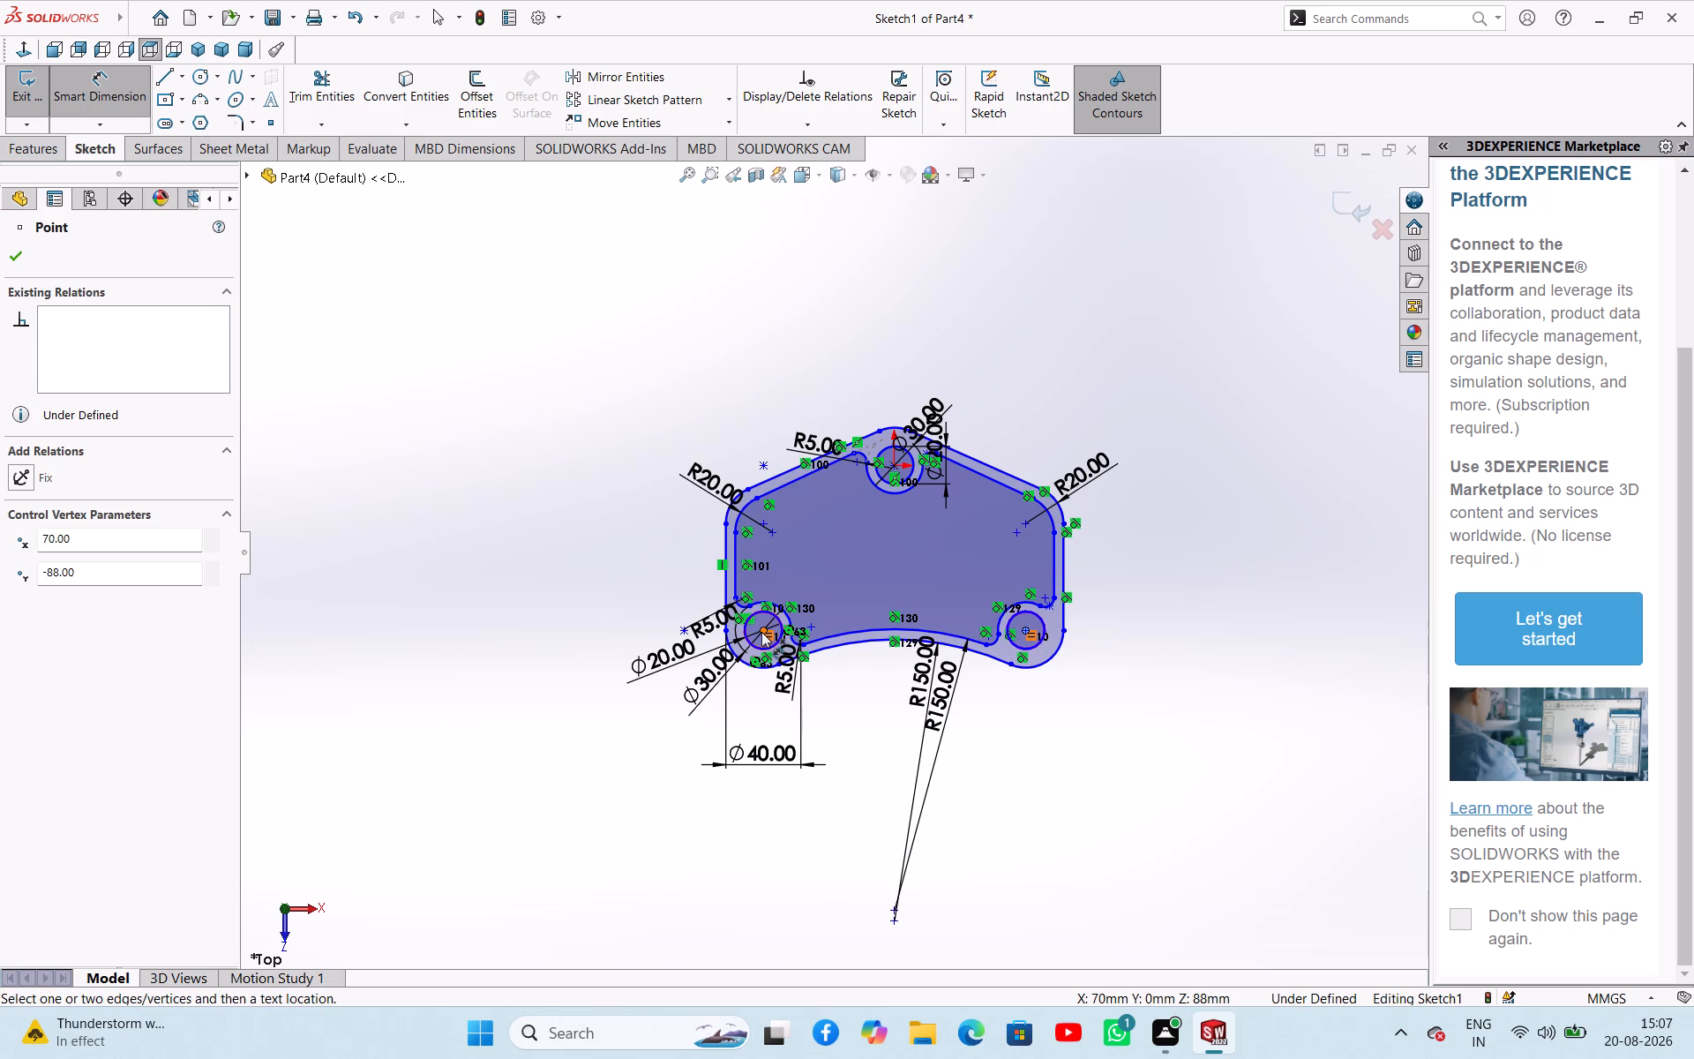
pyautogui.click(761, 631)
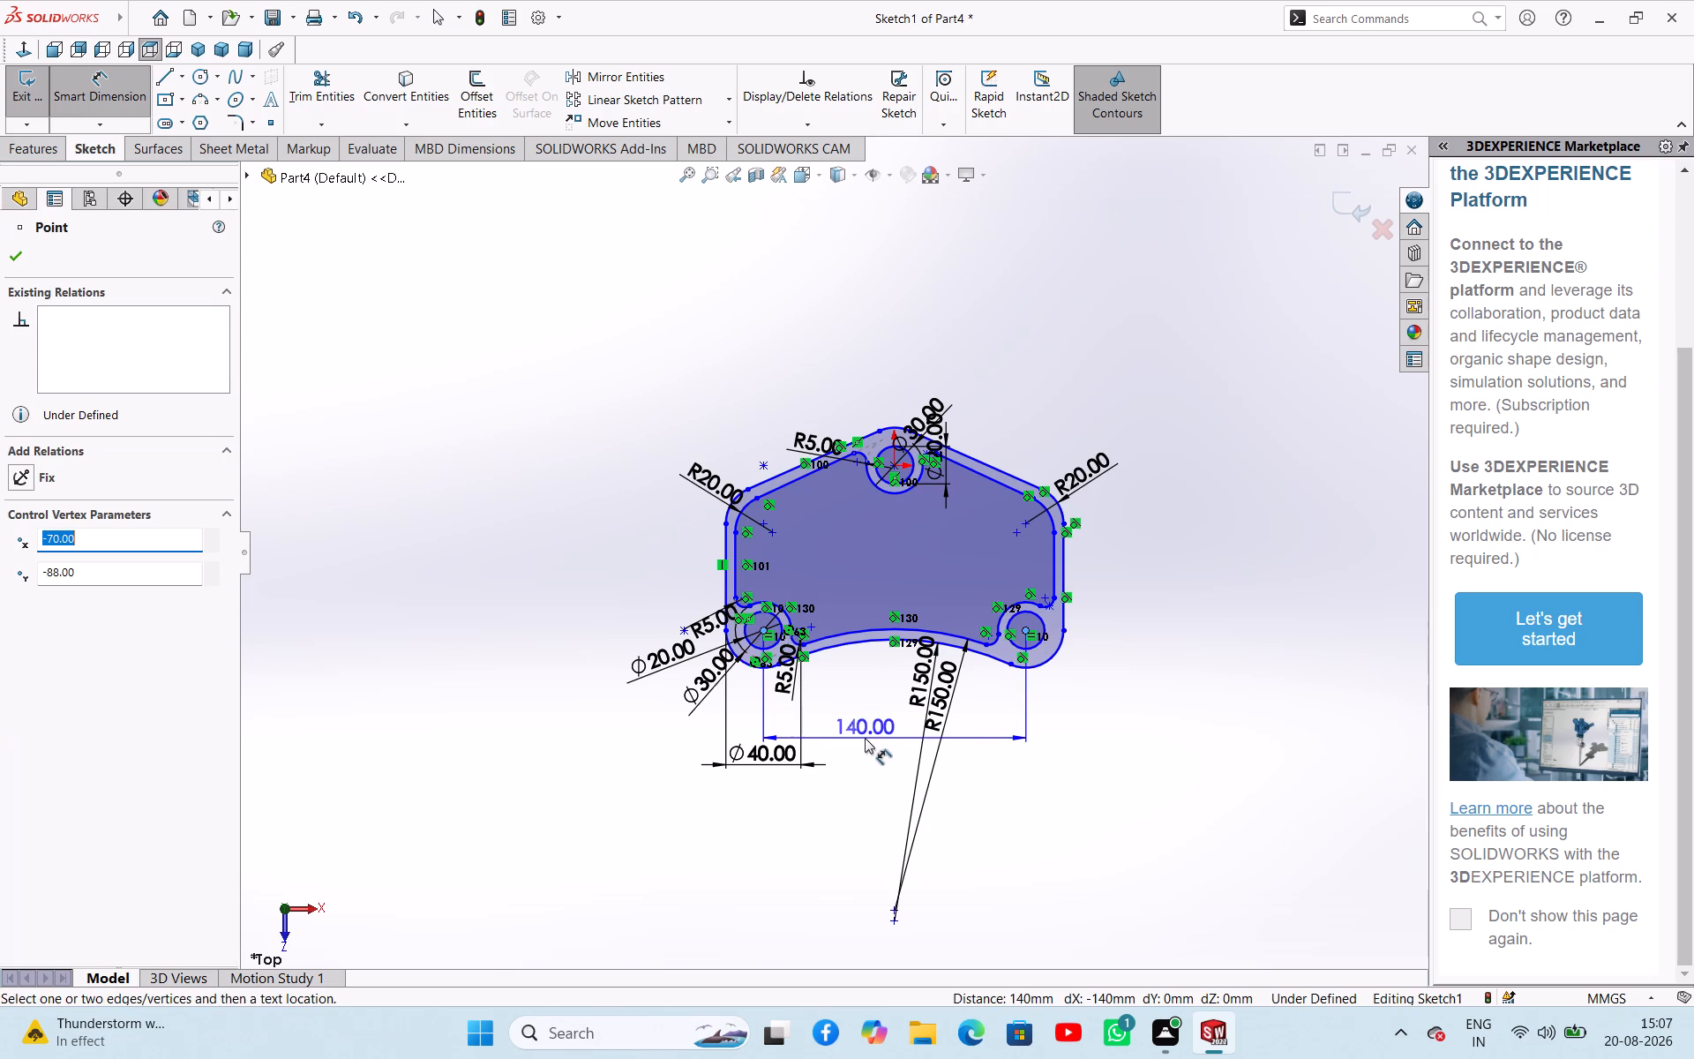
pyautogui.click(865, 738)
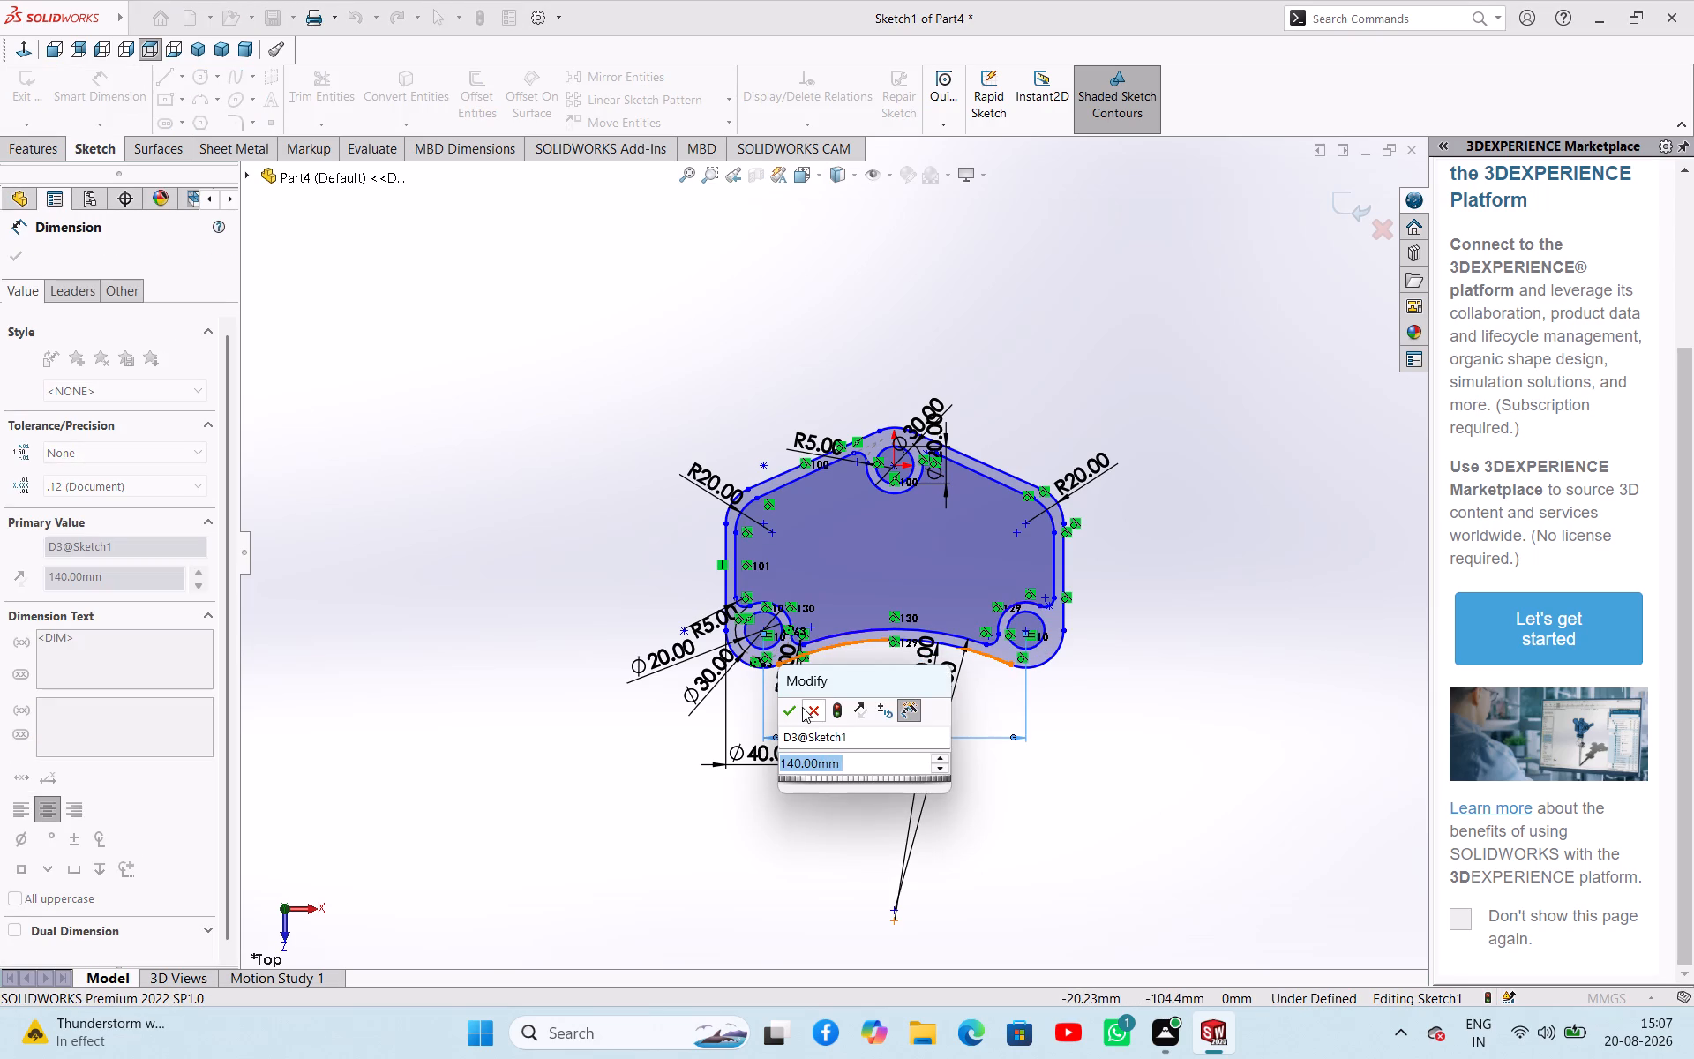
pyautogui.click(791, 711)
# Add a horizontal Smart Dimension from the upper hole's centre to the plate's right vertical edge, placed above the plate.
pyautogui.moveTo(1101, 822); pyautogui.dragTo(1114, 801, button='right')
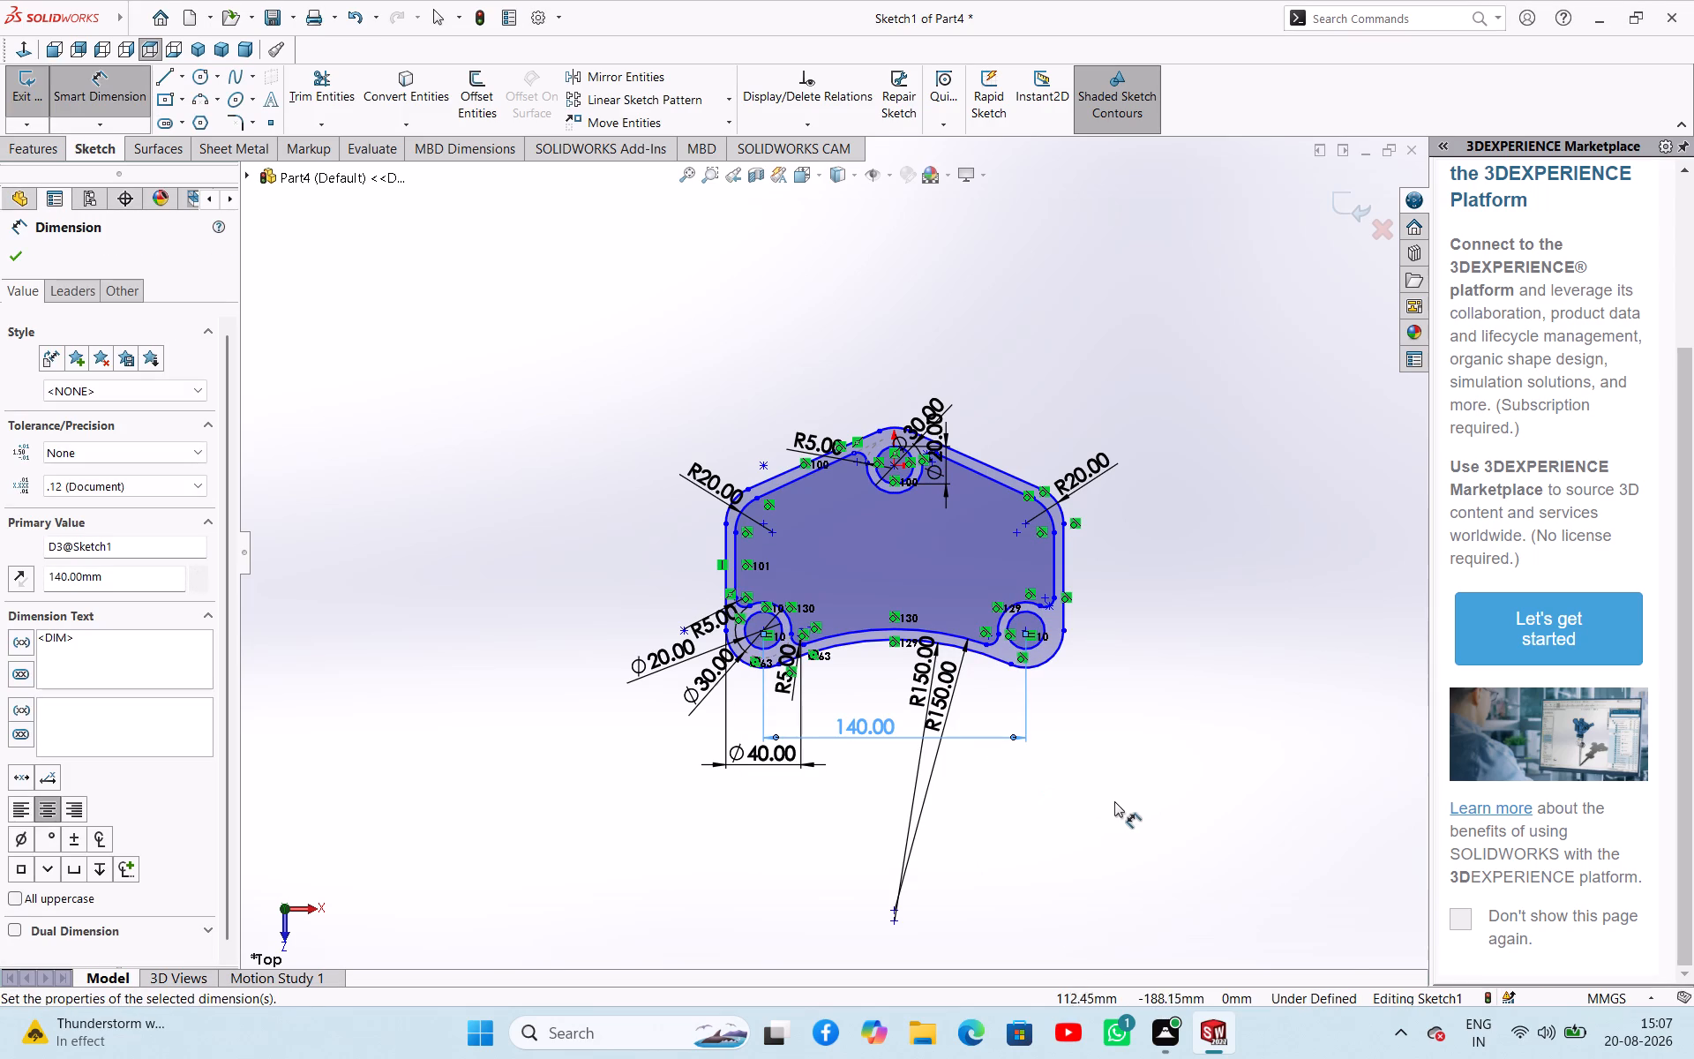
pyautogui.moveTo(1114, 801); pyautogui.dragTo(1098, 811, button='right')
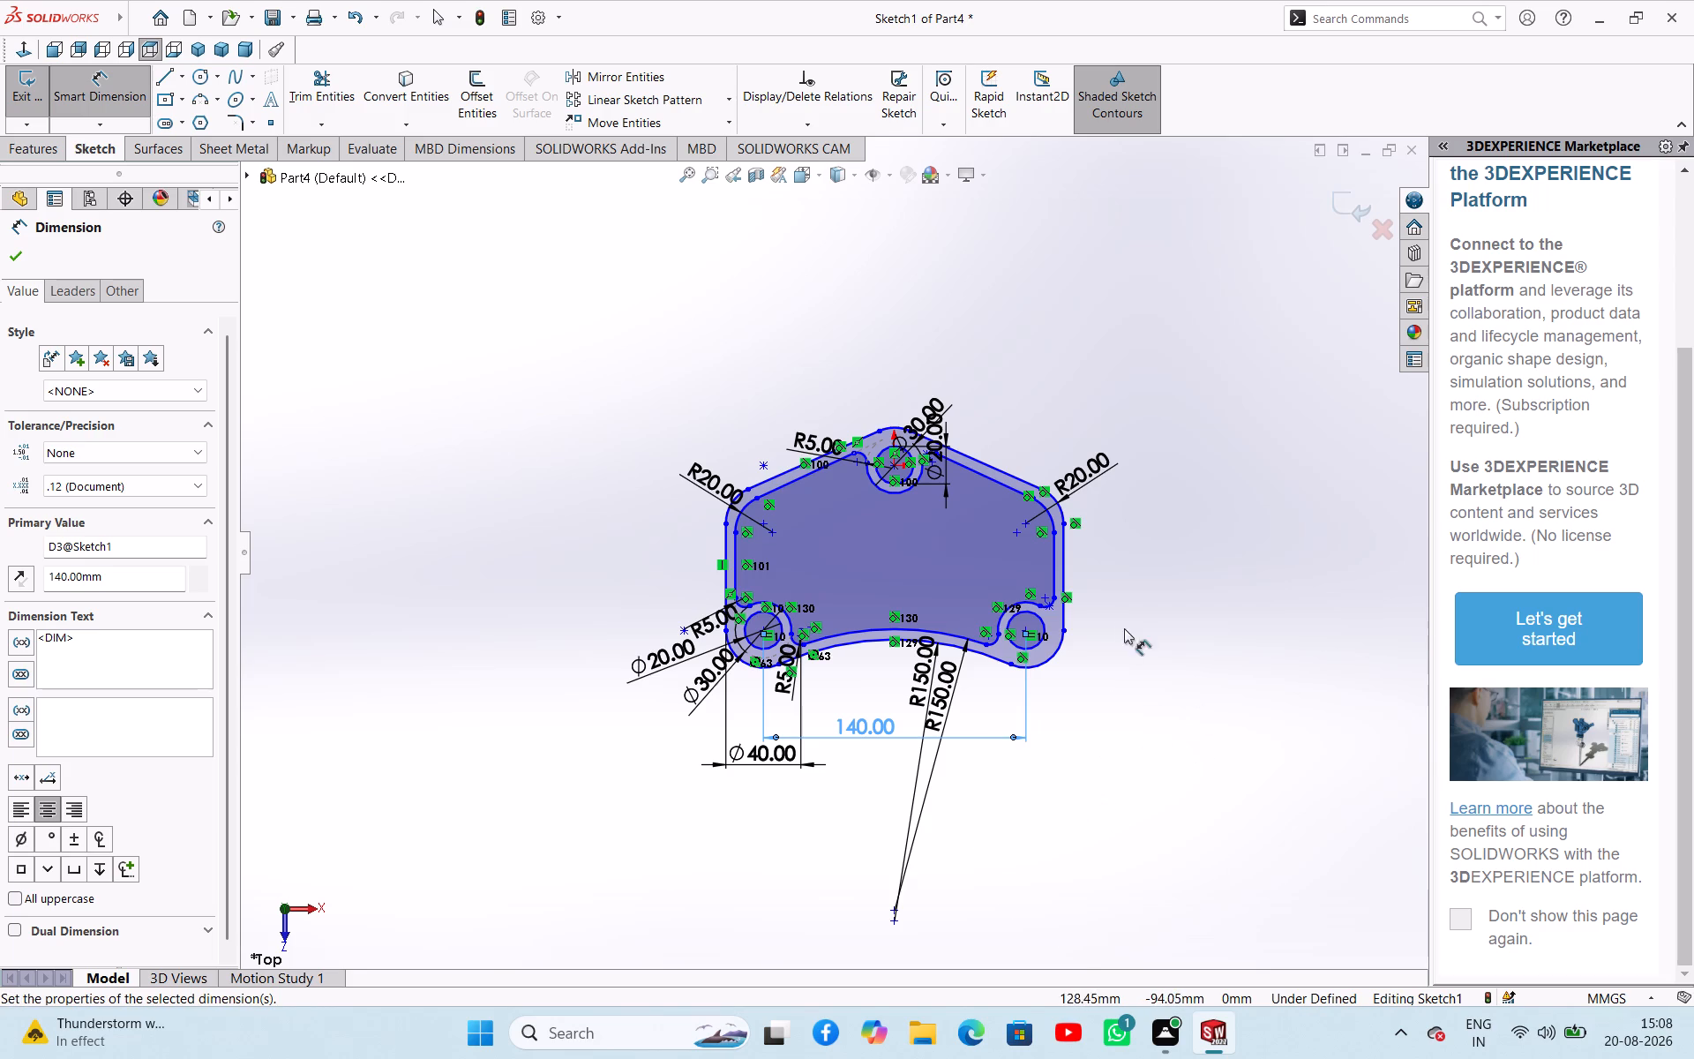
pyautogui.click(1063, 567)
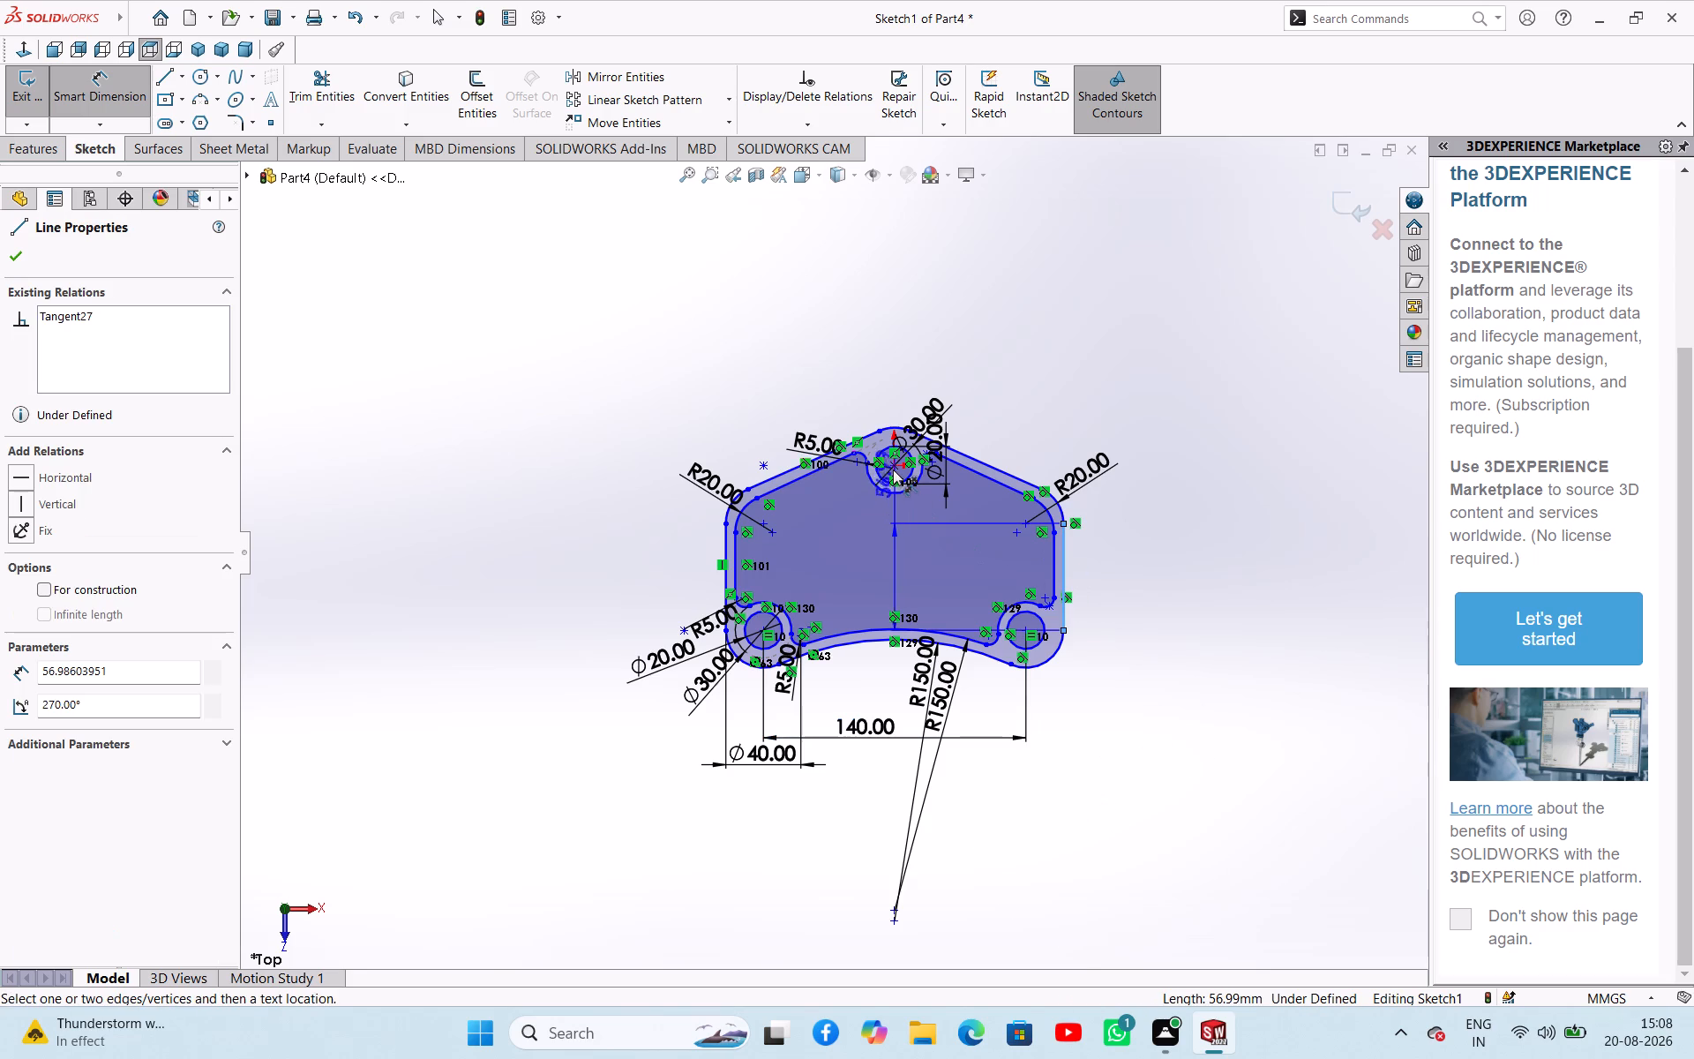
pyautogui.click(893, 467)
pyautogui.click(1036, 391)
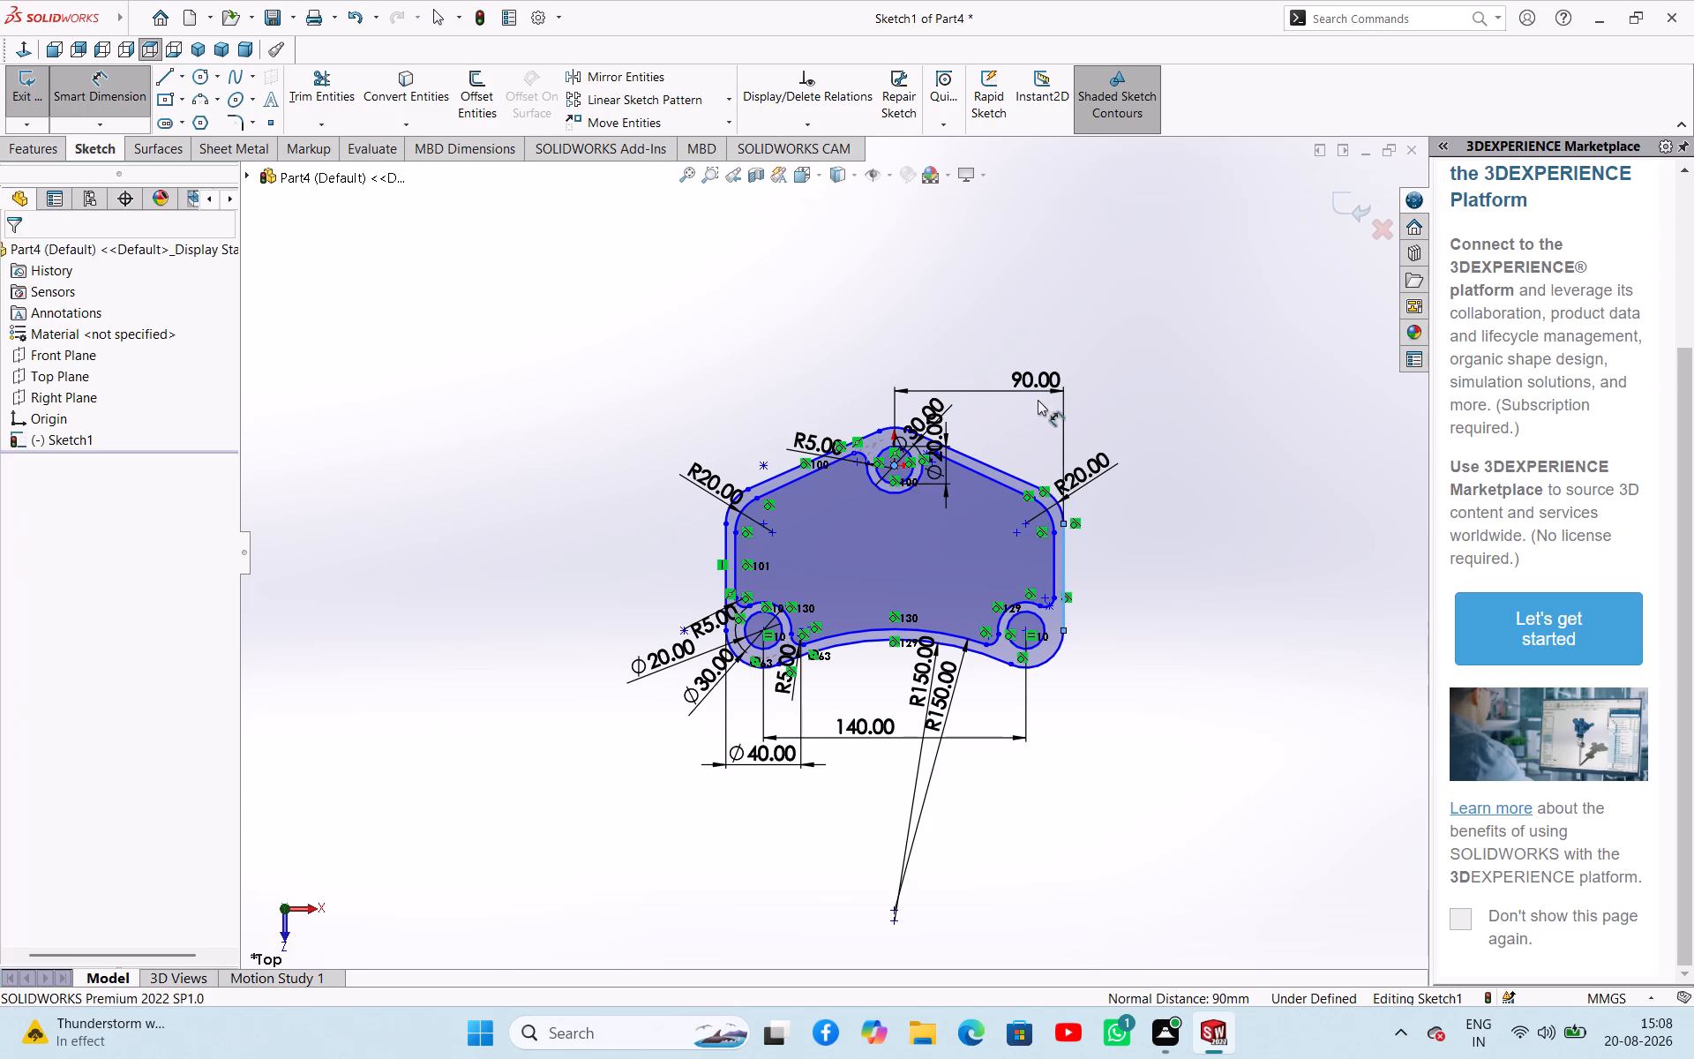
pyautogui.click(965, 367)
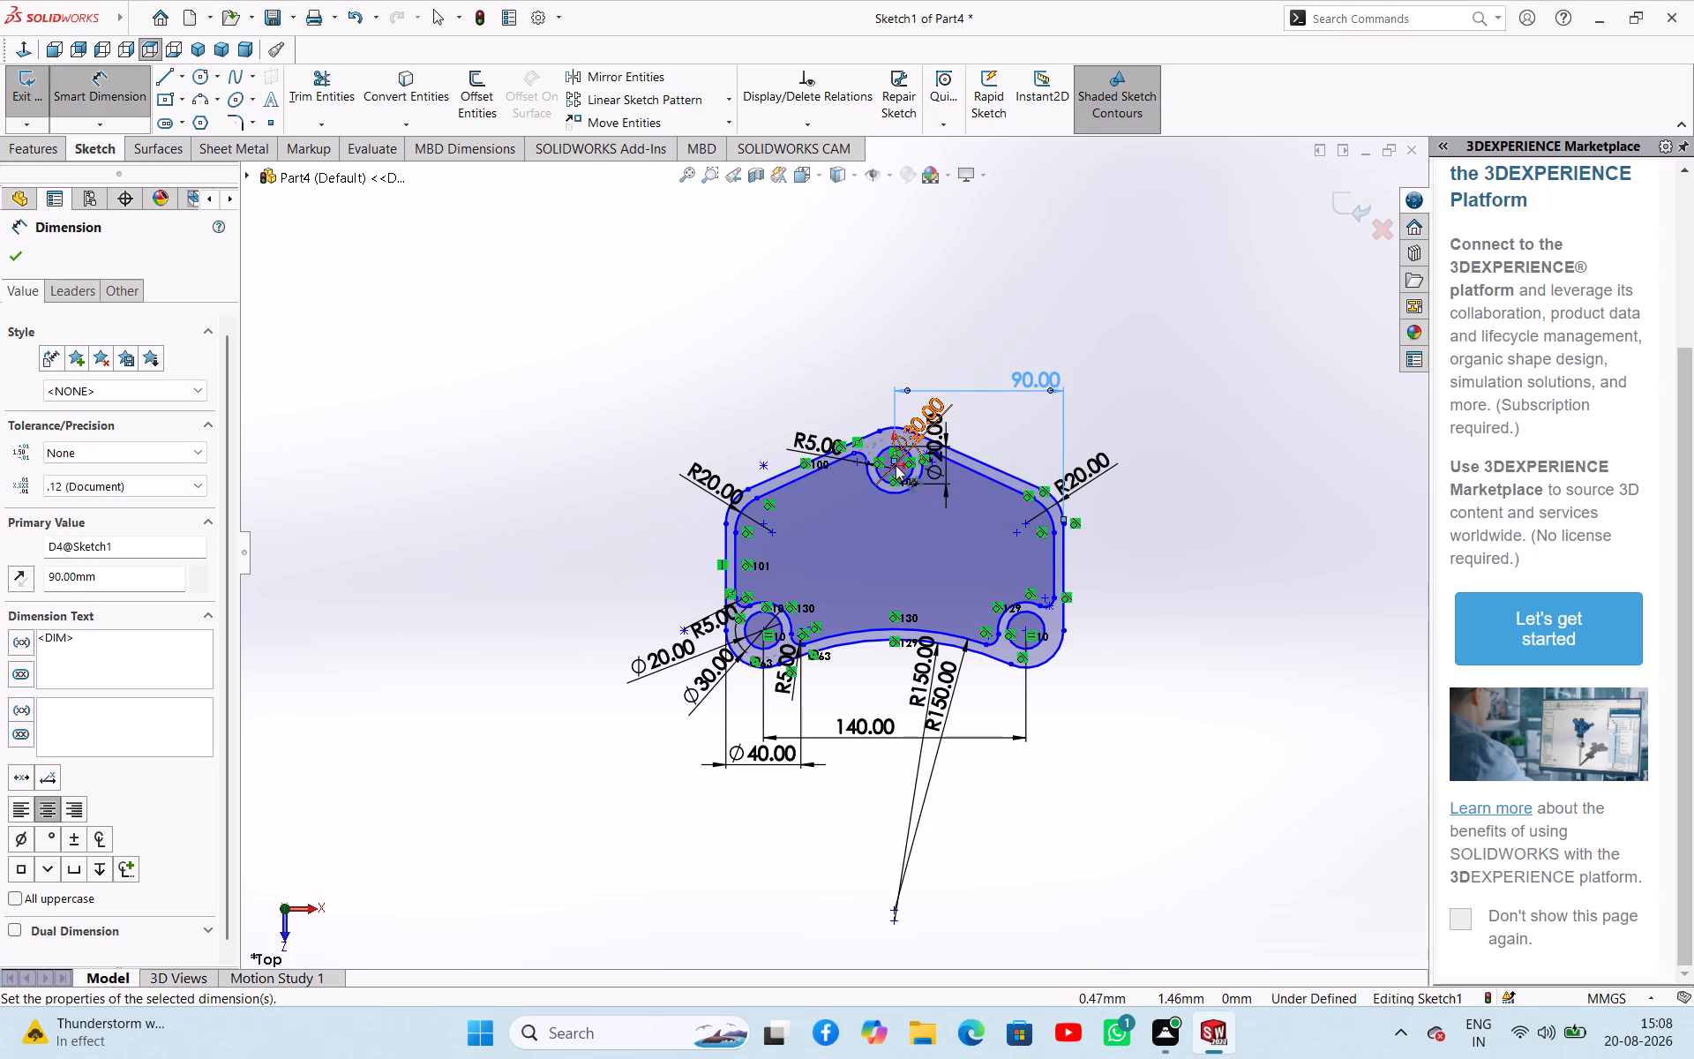
# Add horizontal dimensions above the plate from the upper hole's centre to the lower-left hole's centre and to the left vertical edge.
pyautogui.scroll(-4, 893, 468)
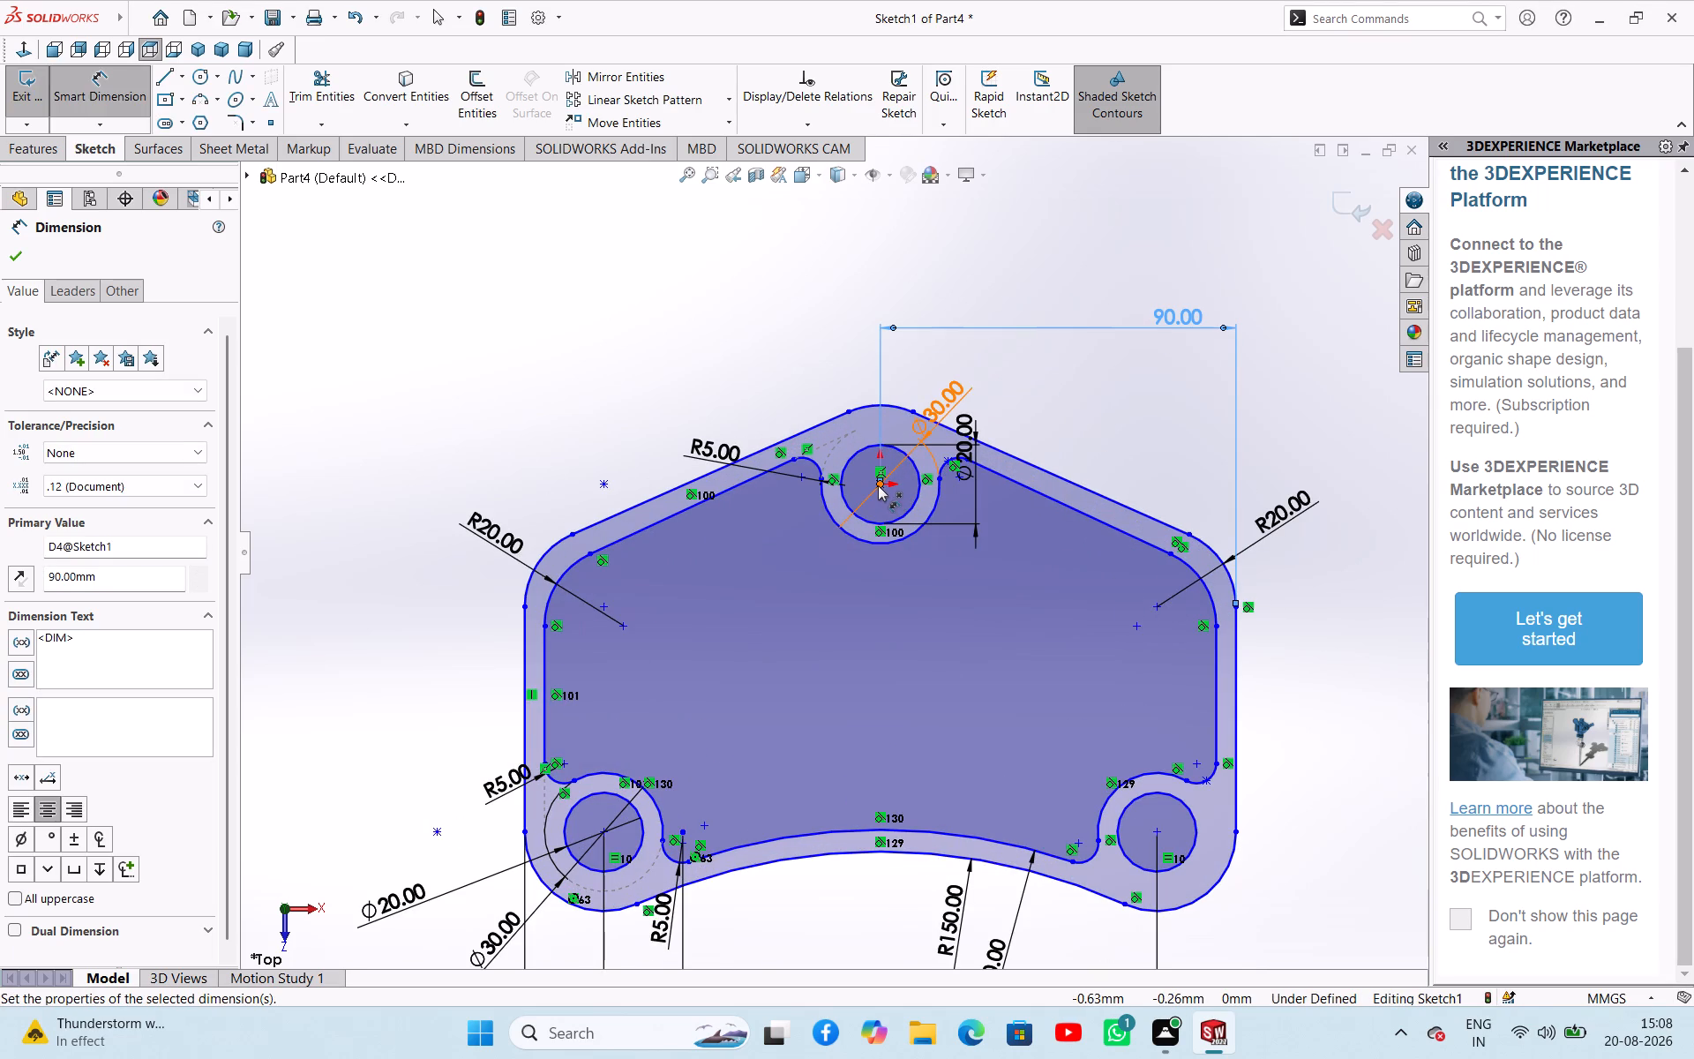
pyautogui.click(878, 485)
pyautogui.moveTo(603, 829); pyautogui.dragTo(607, 800)
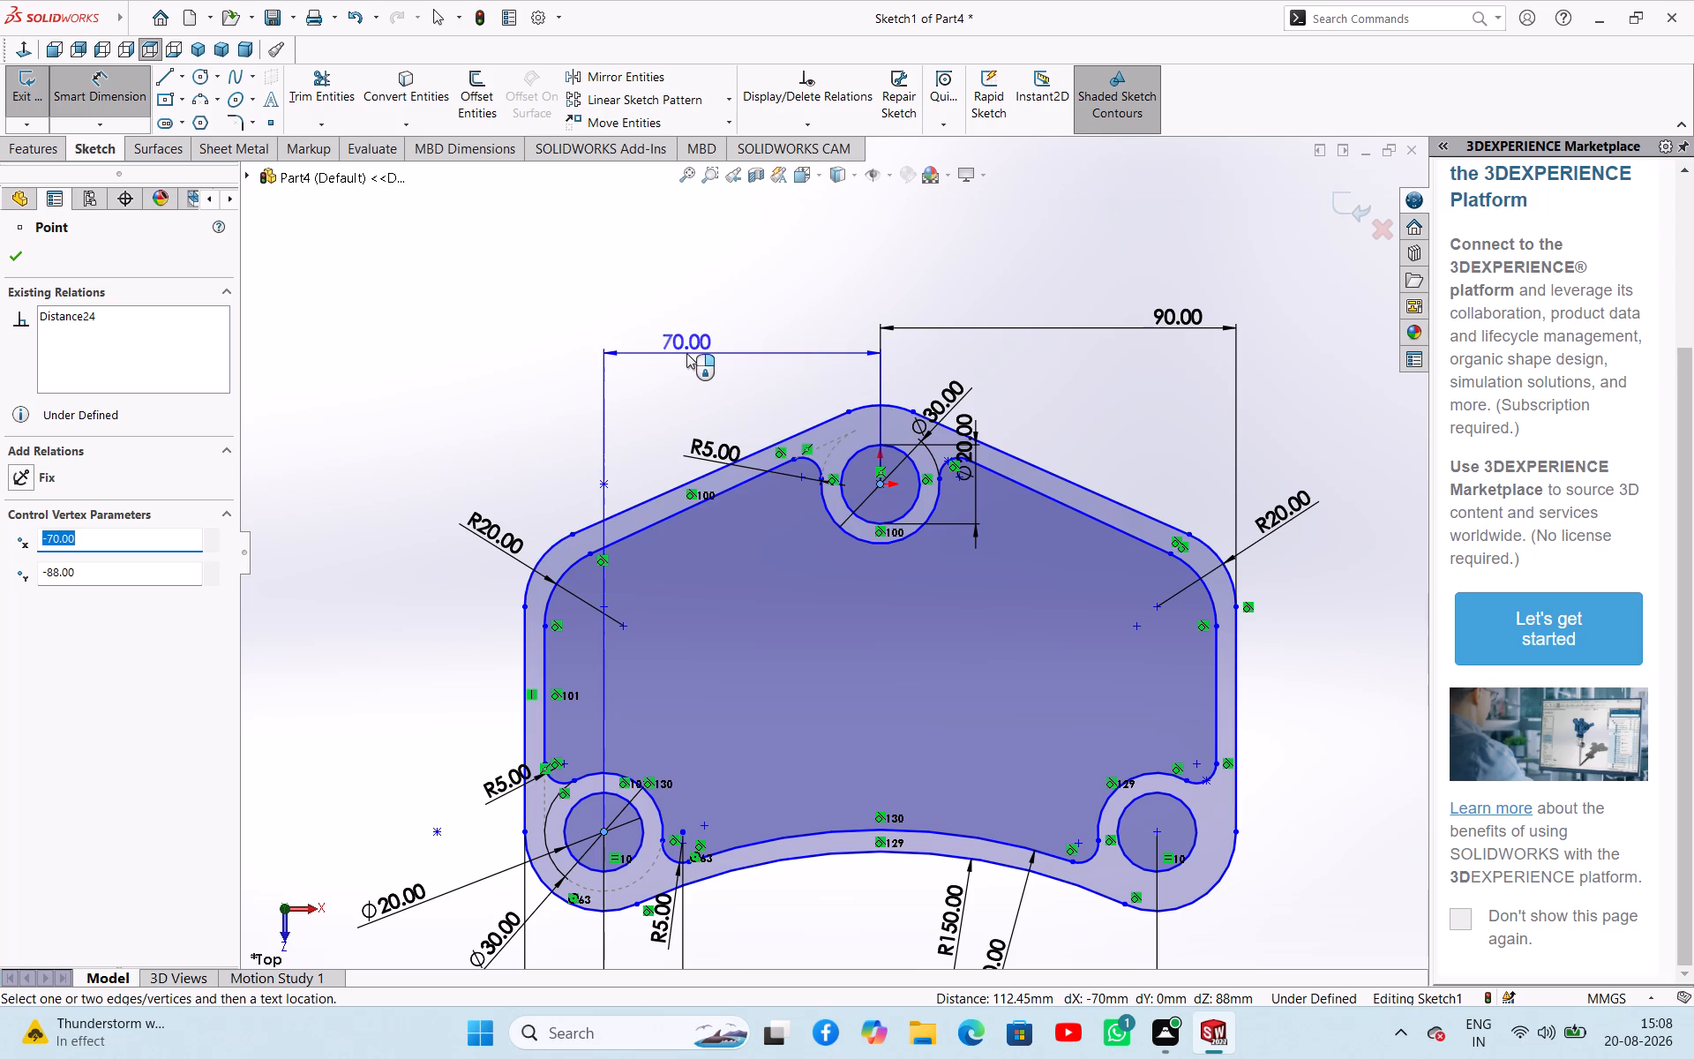
pyautogui.click(661, 353)
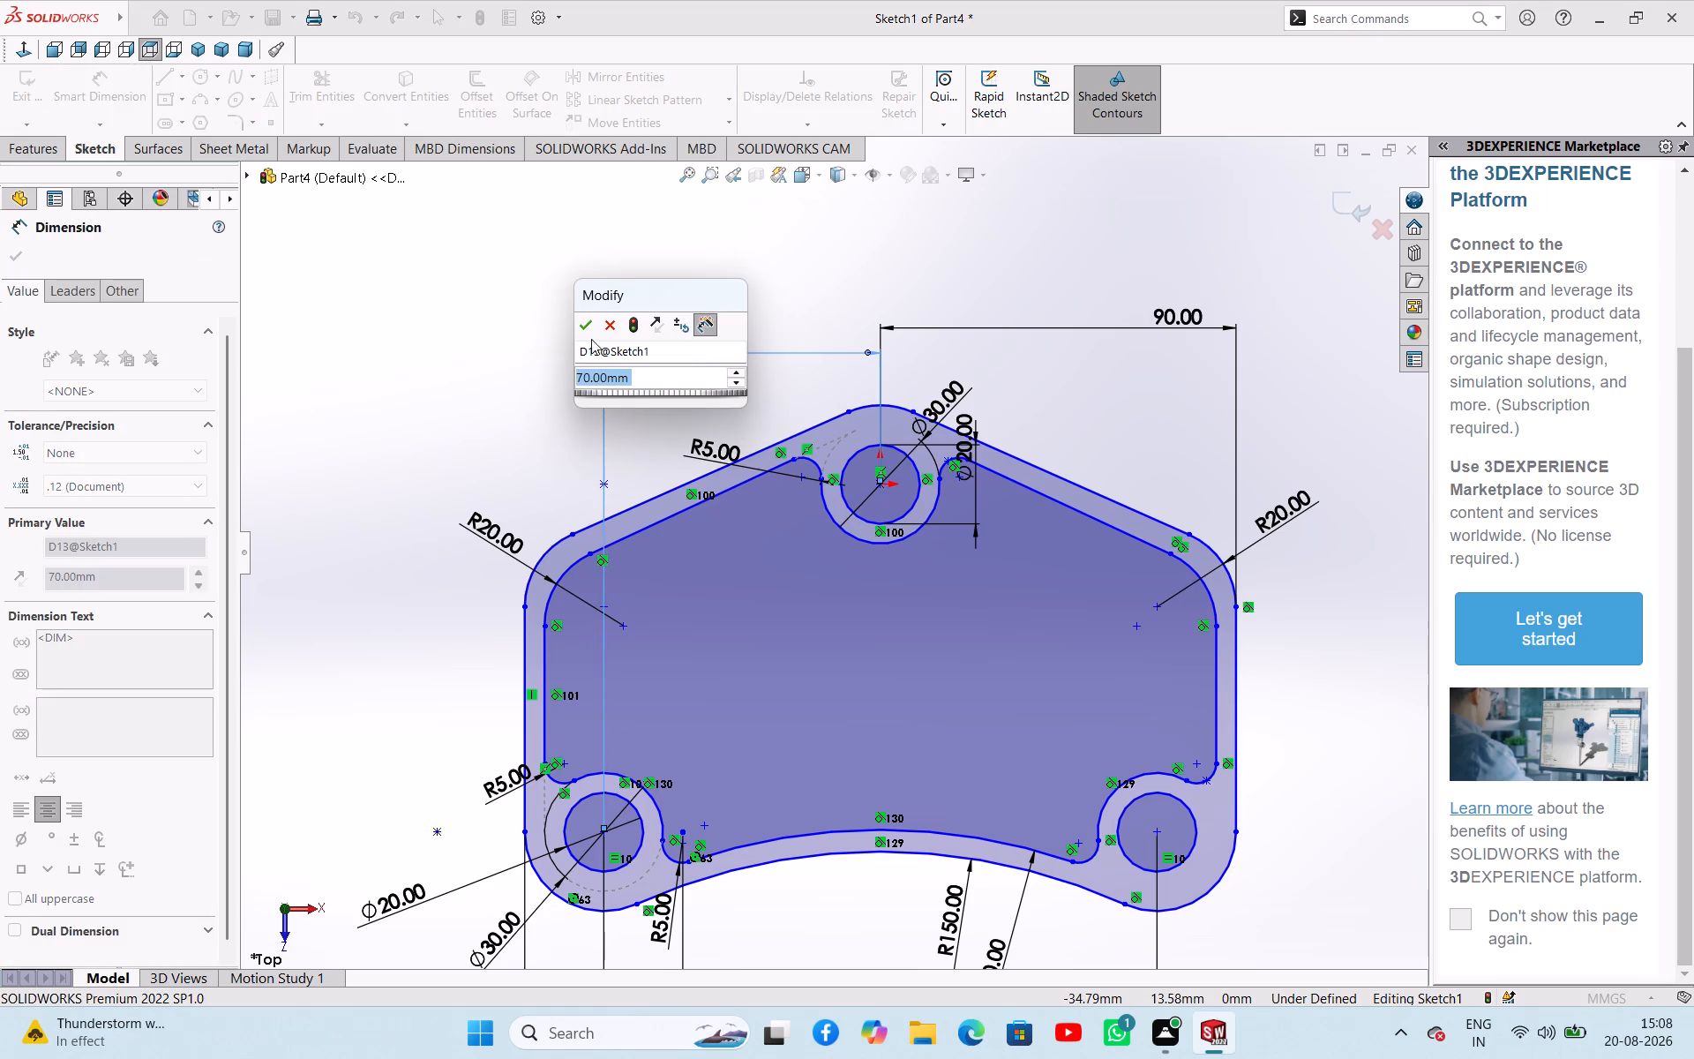
pyautogui.click(584, 334)
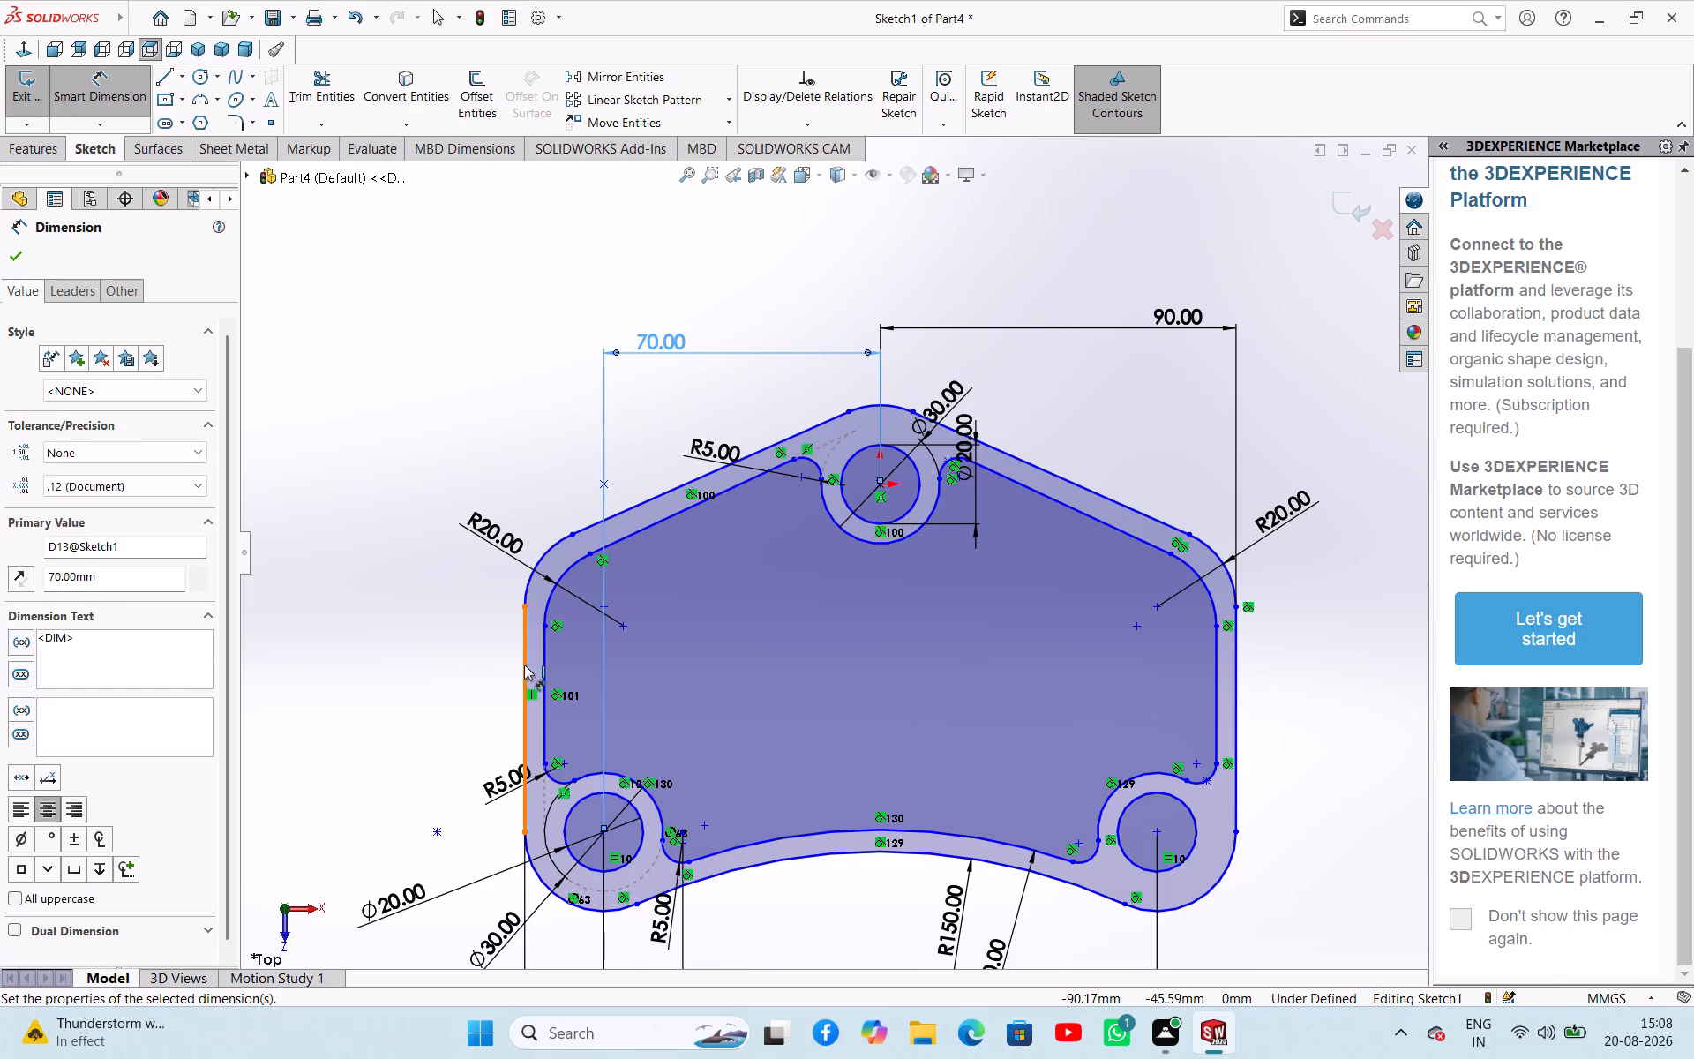
pyautogui.click(524, 665)
pyautogui.click(883, 480)
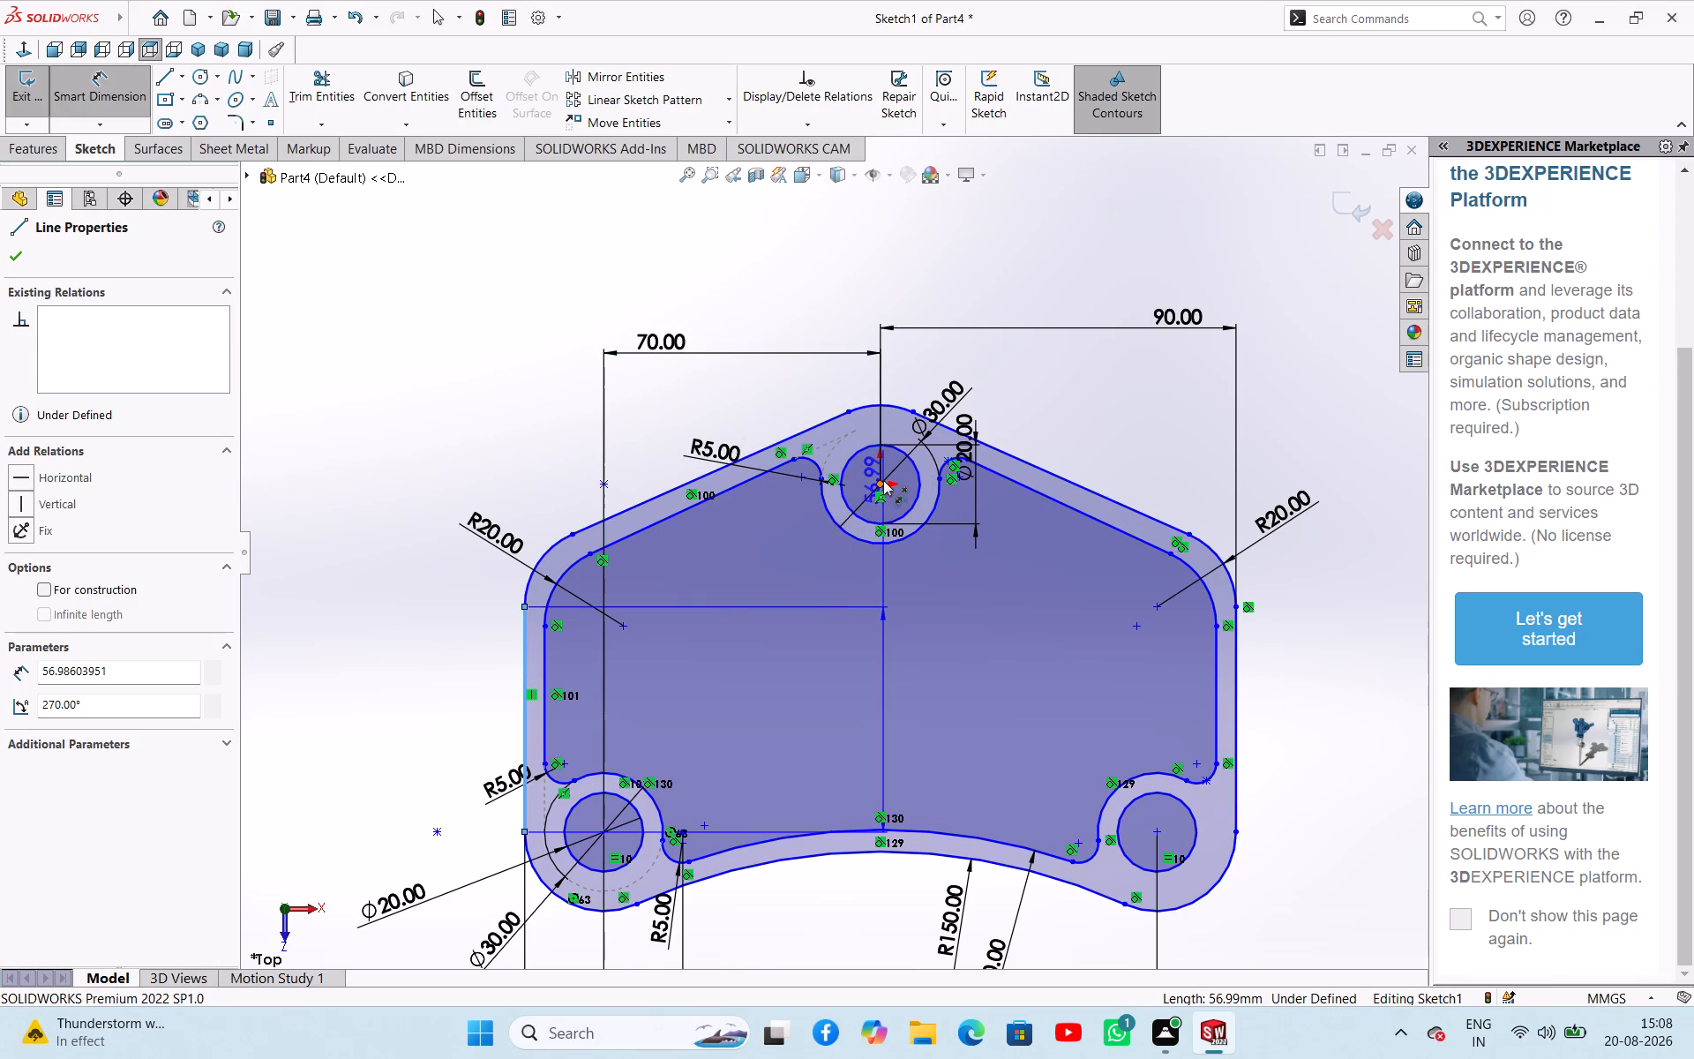
pyautogui.click(716, 293)
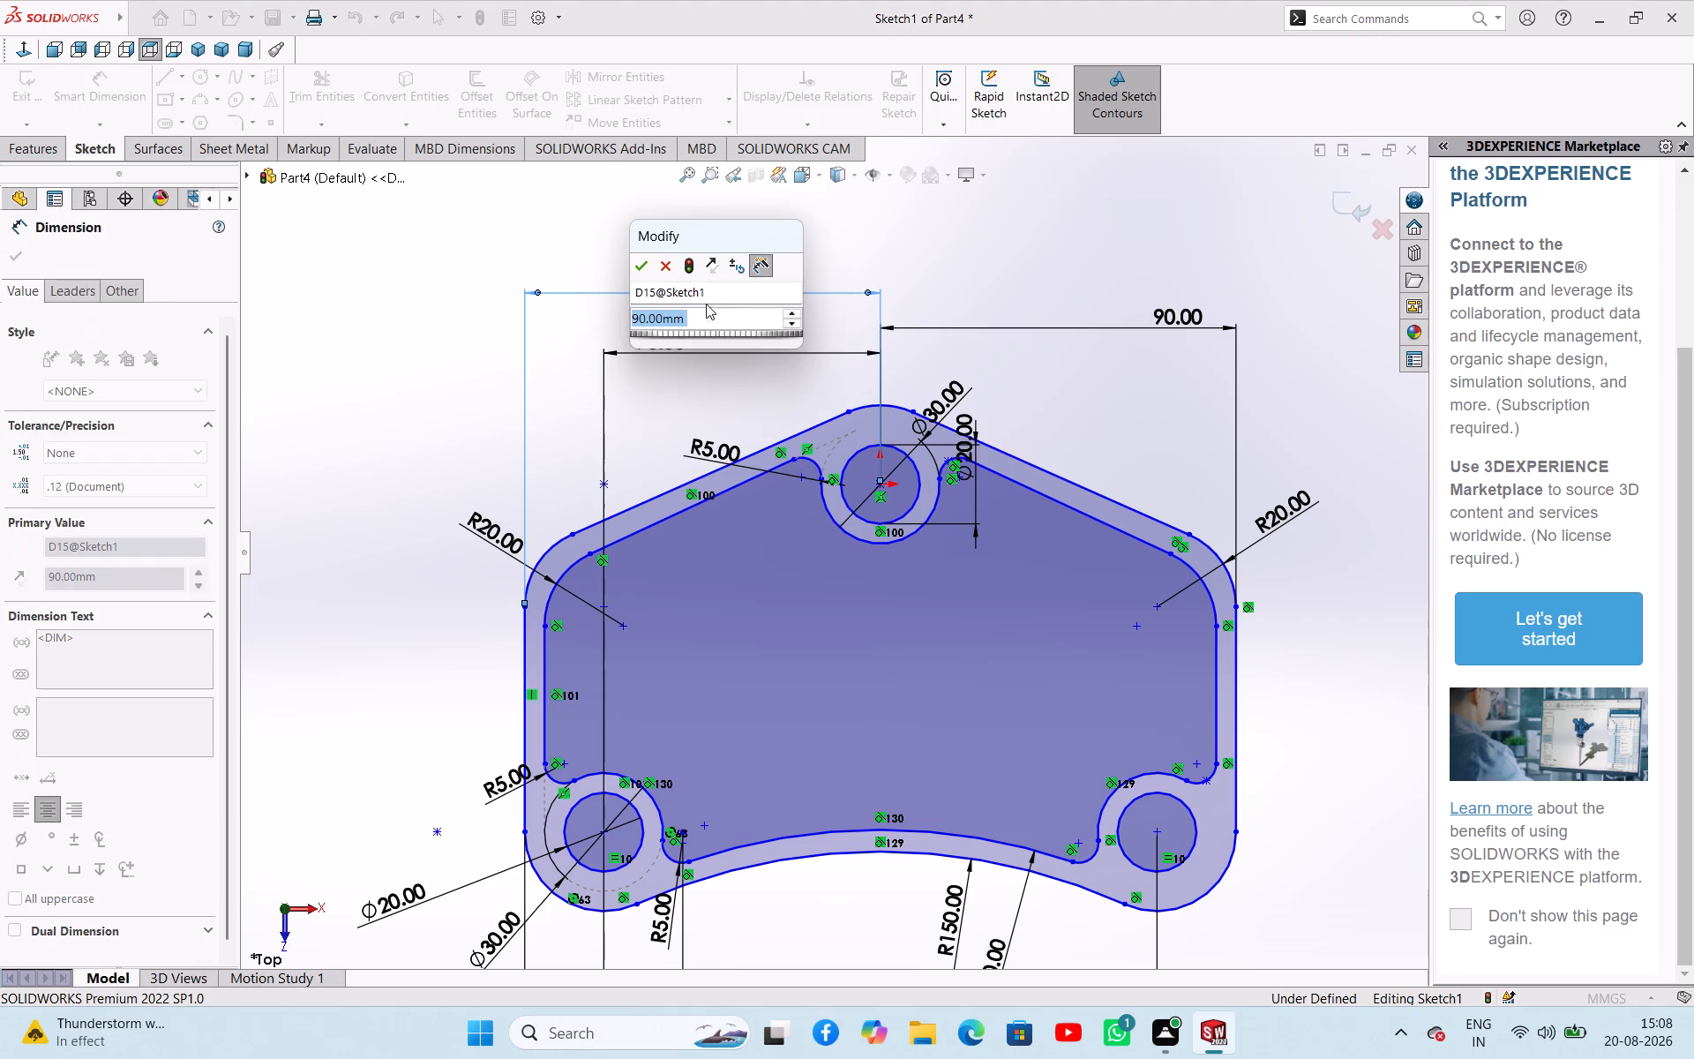
pyautogui.click(644, 266)
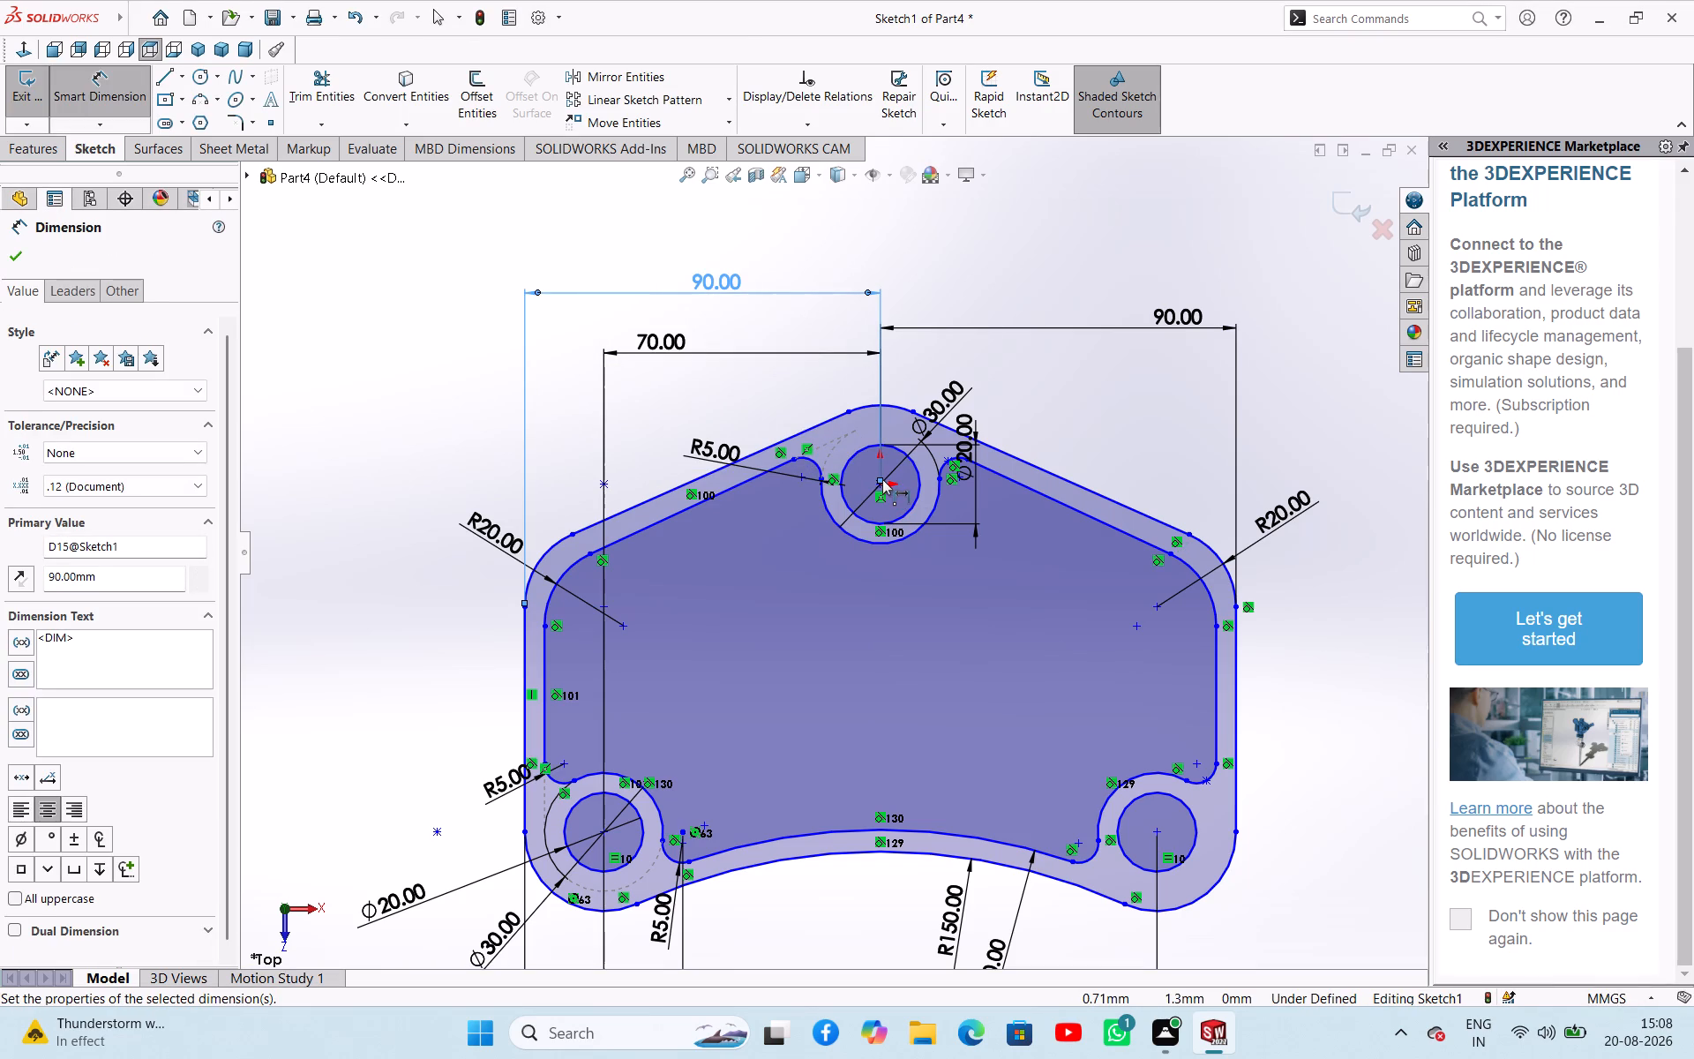
# Add a horizontal dimension between the centres of the upper hole and the lower-right hole, placed above the plate.
pyautogui.click(881, 487)
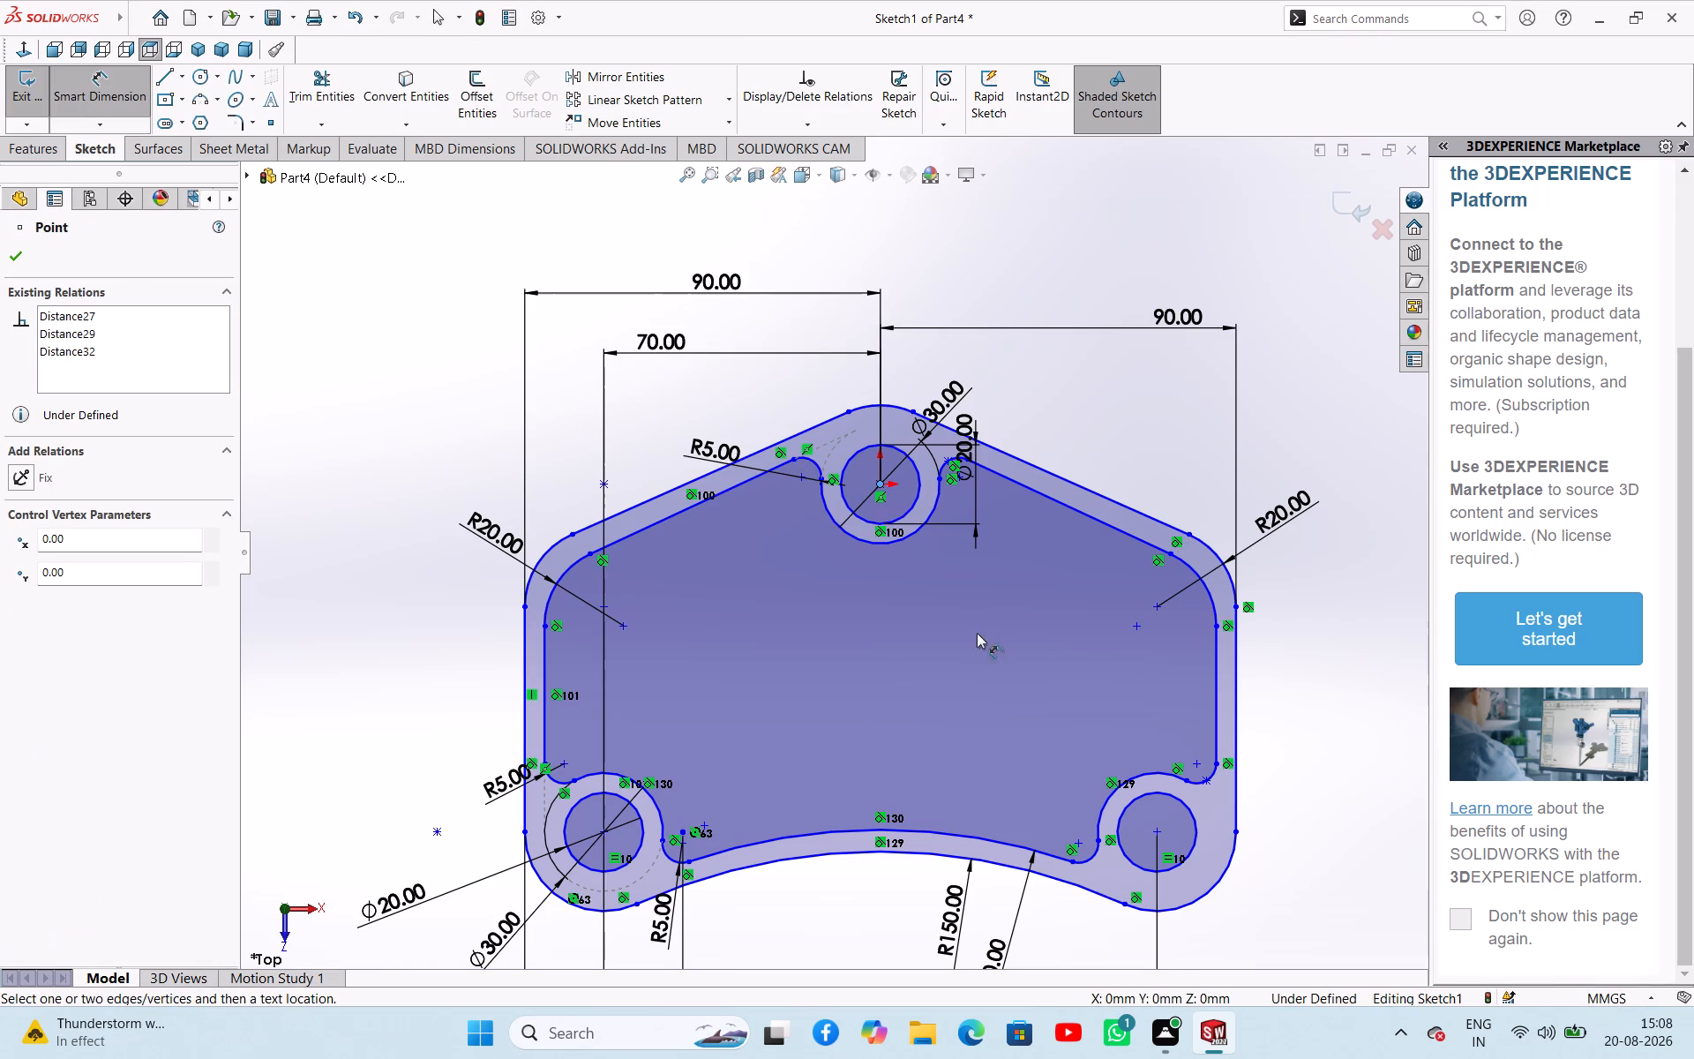
pyautogui.click(1157, 830)
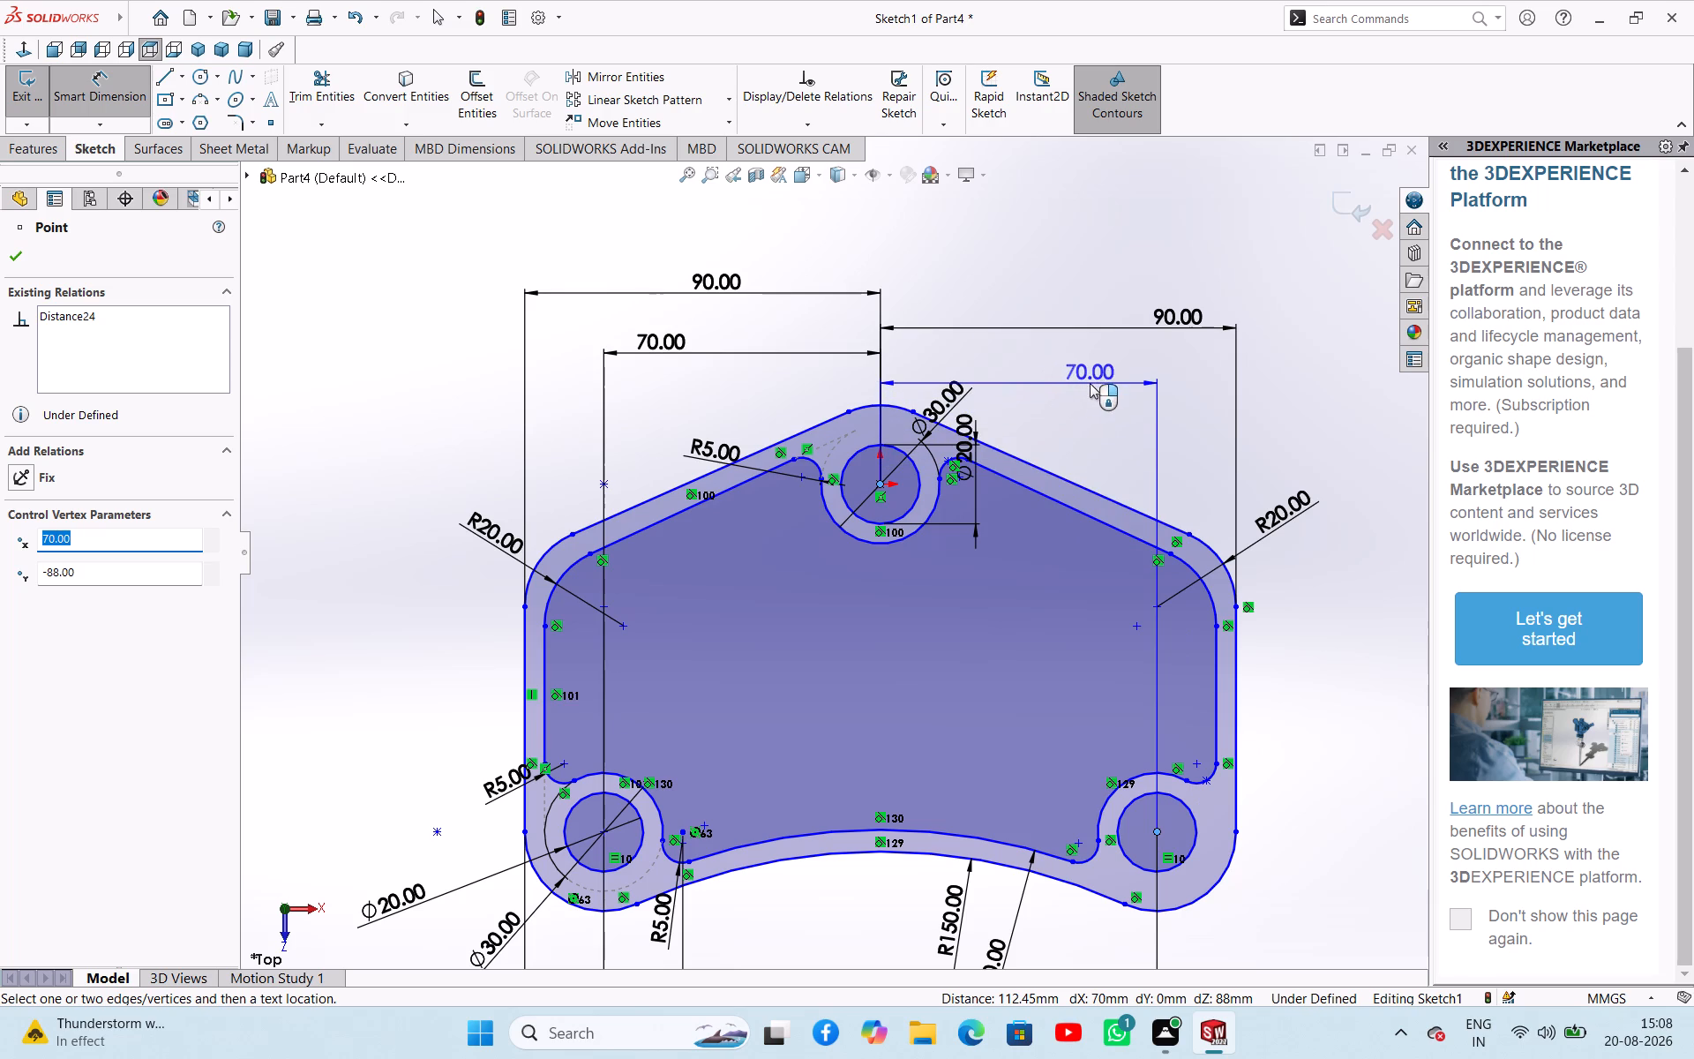
pyautogui.click(1106, 376)
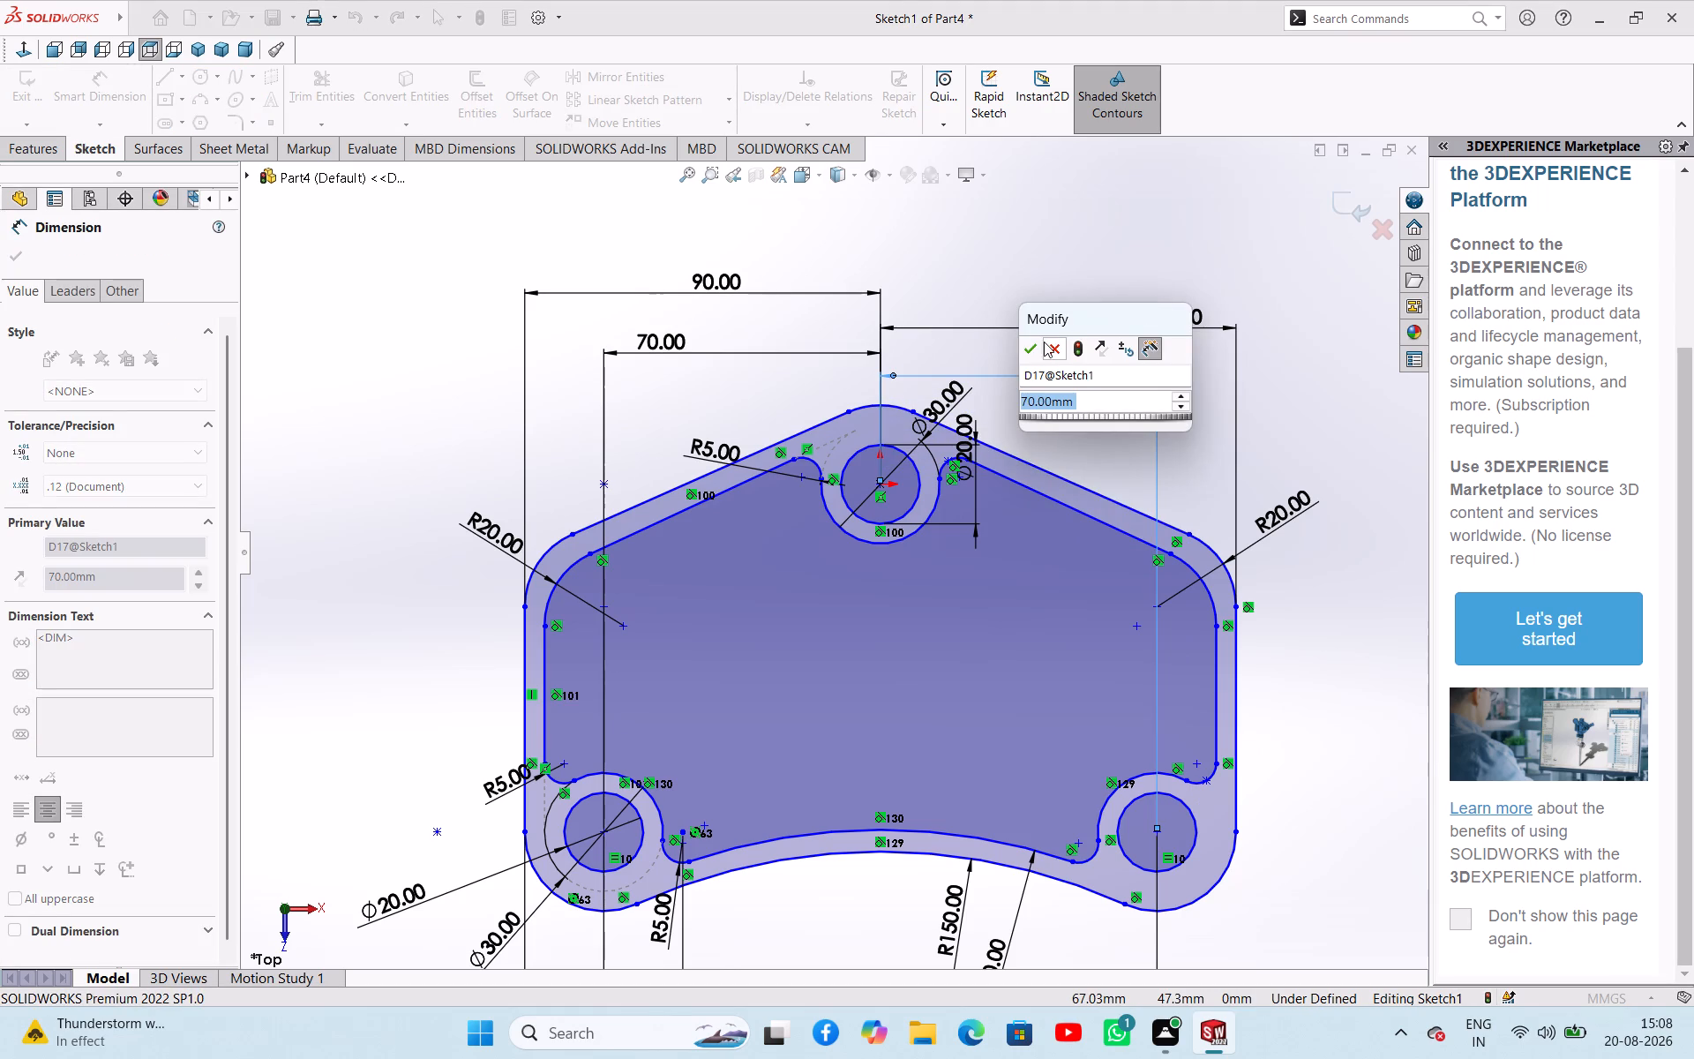
pyautogui.click(1035, 345)
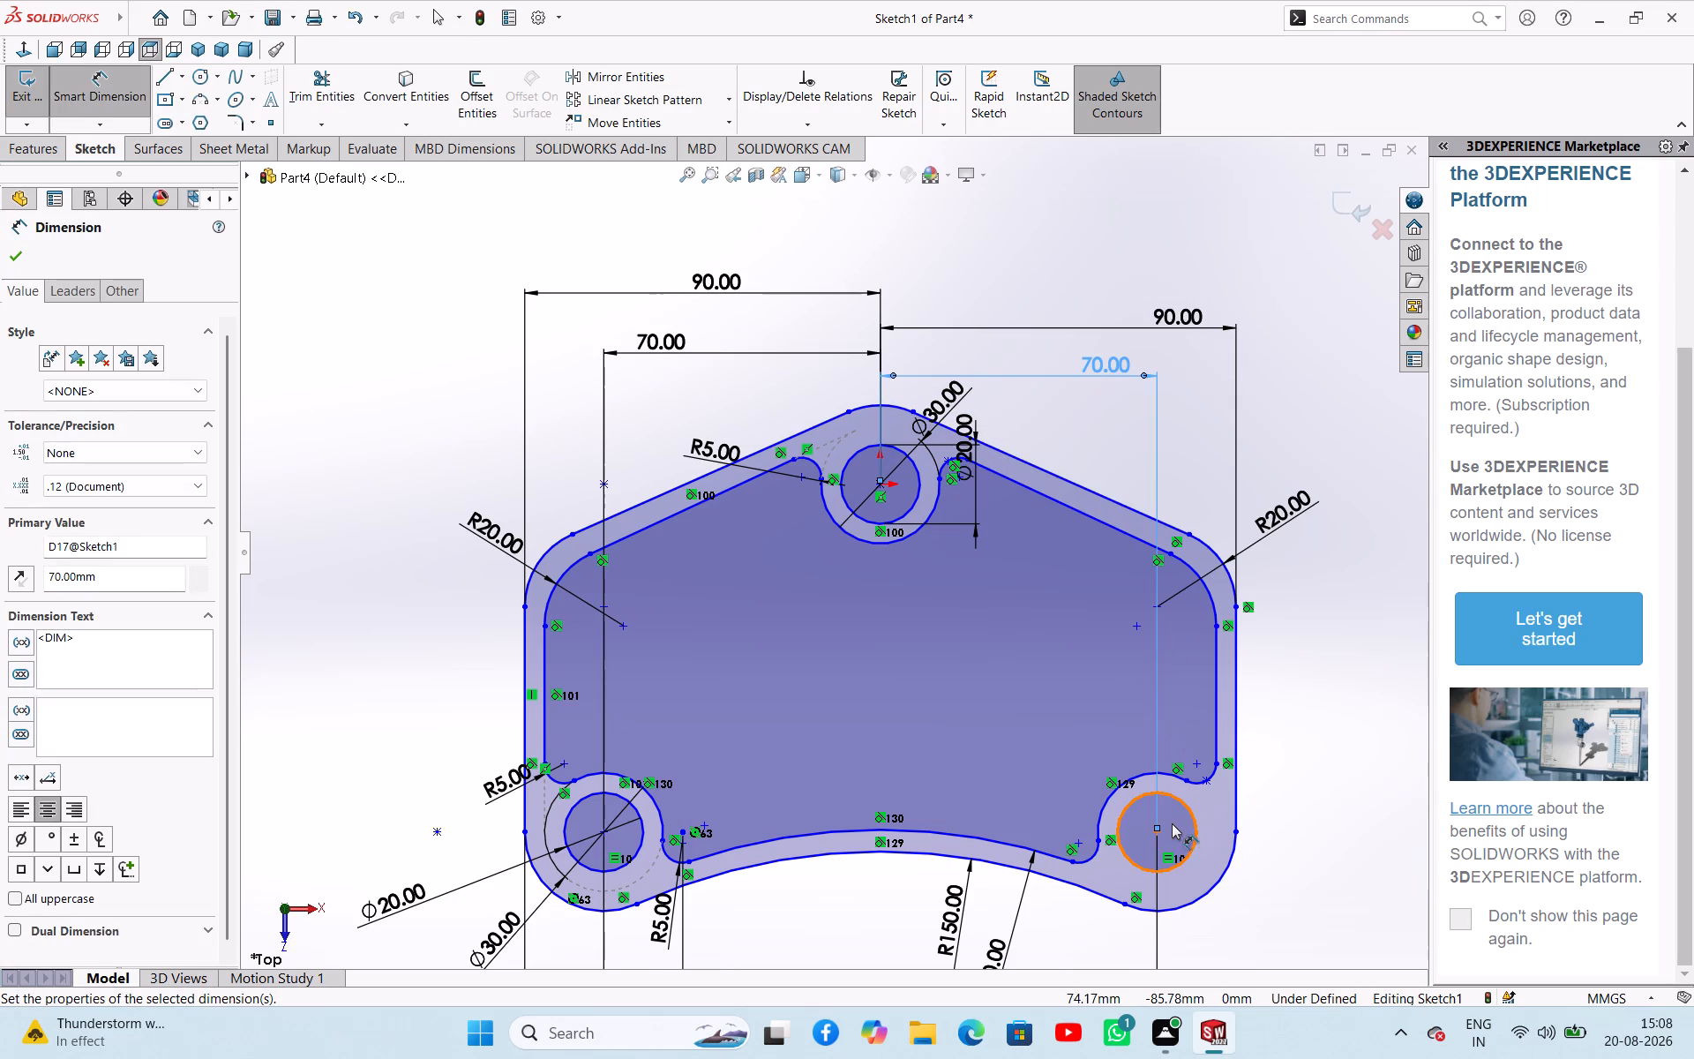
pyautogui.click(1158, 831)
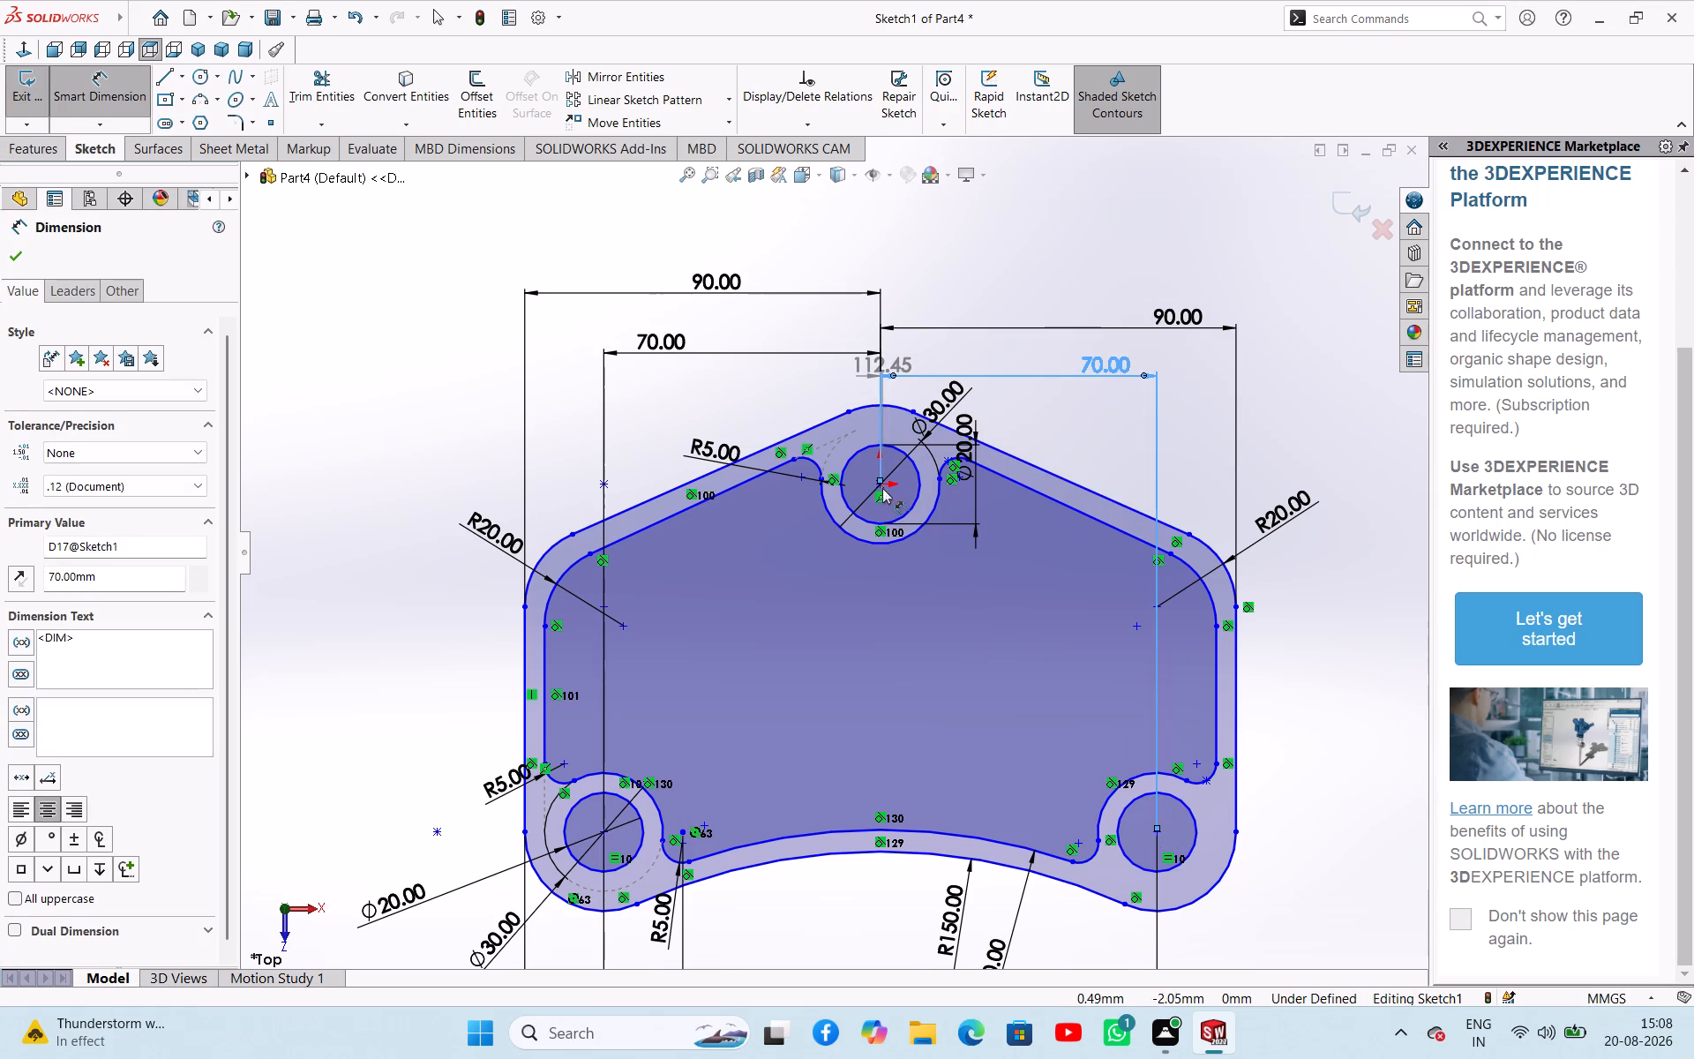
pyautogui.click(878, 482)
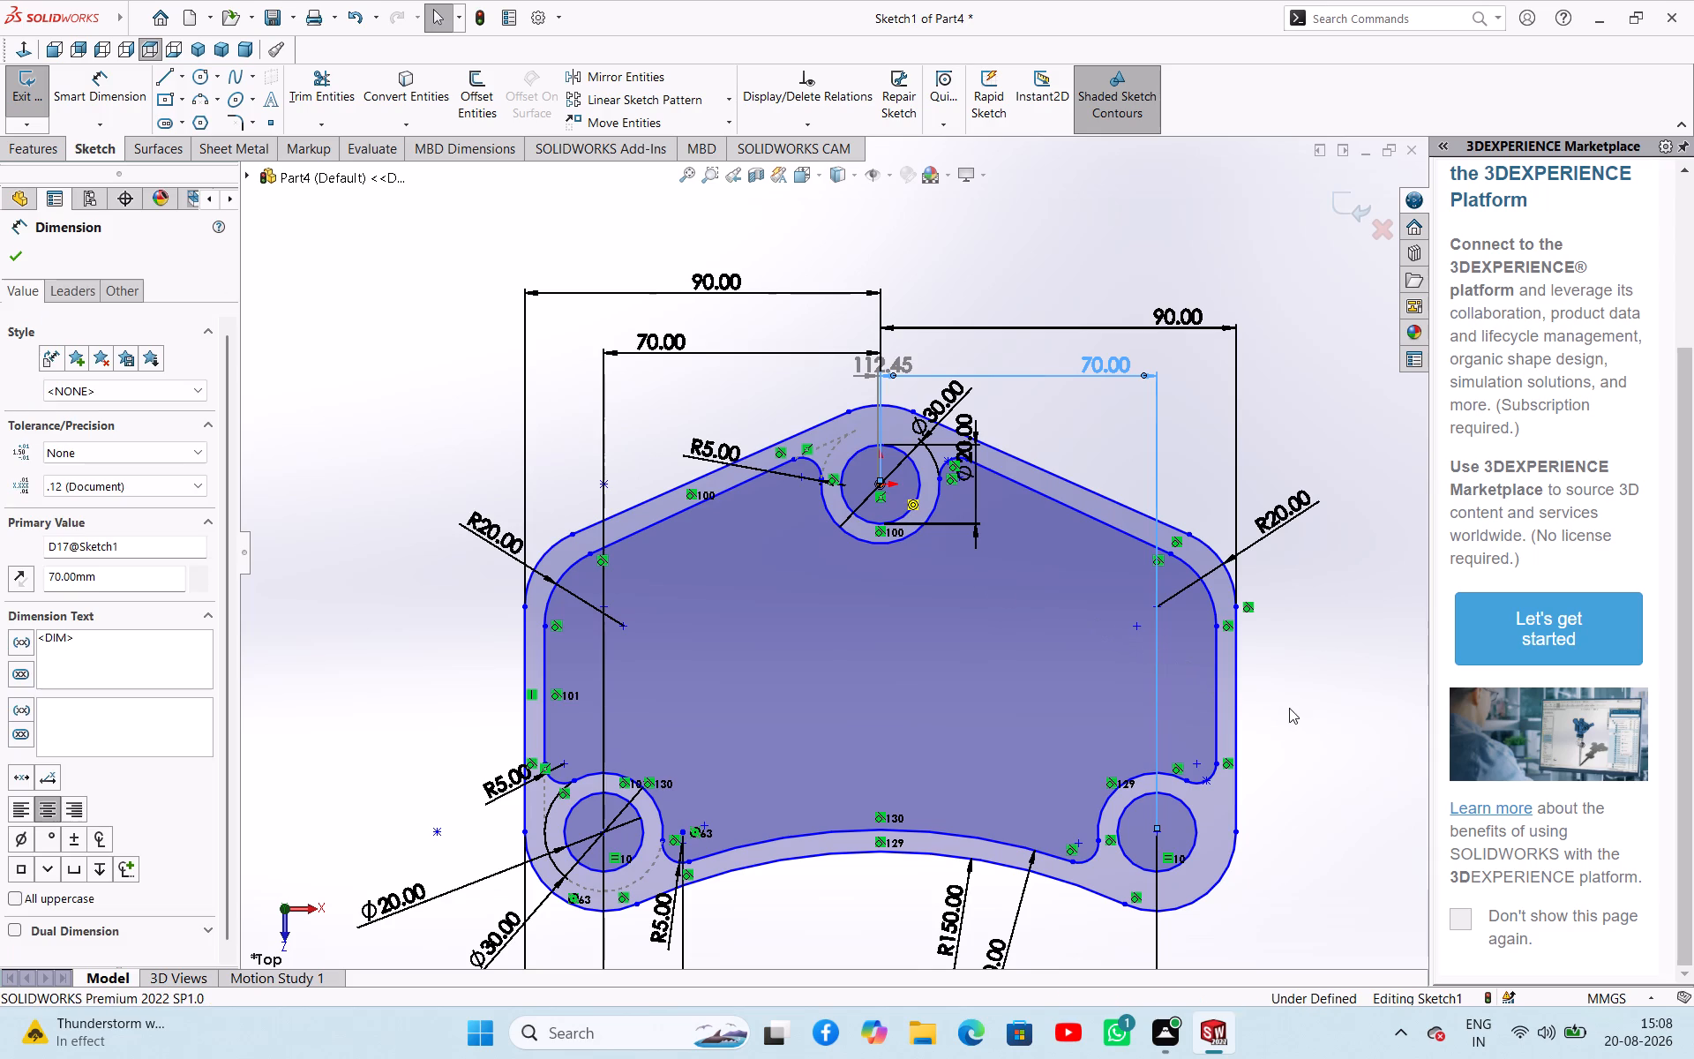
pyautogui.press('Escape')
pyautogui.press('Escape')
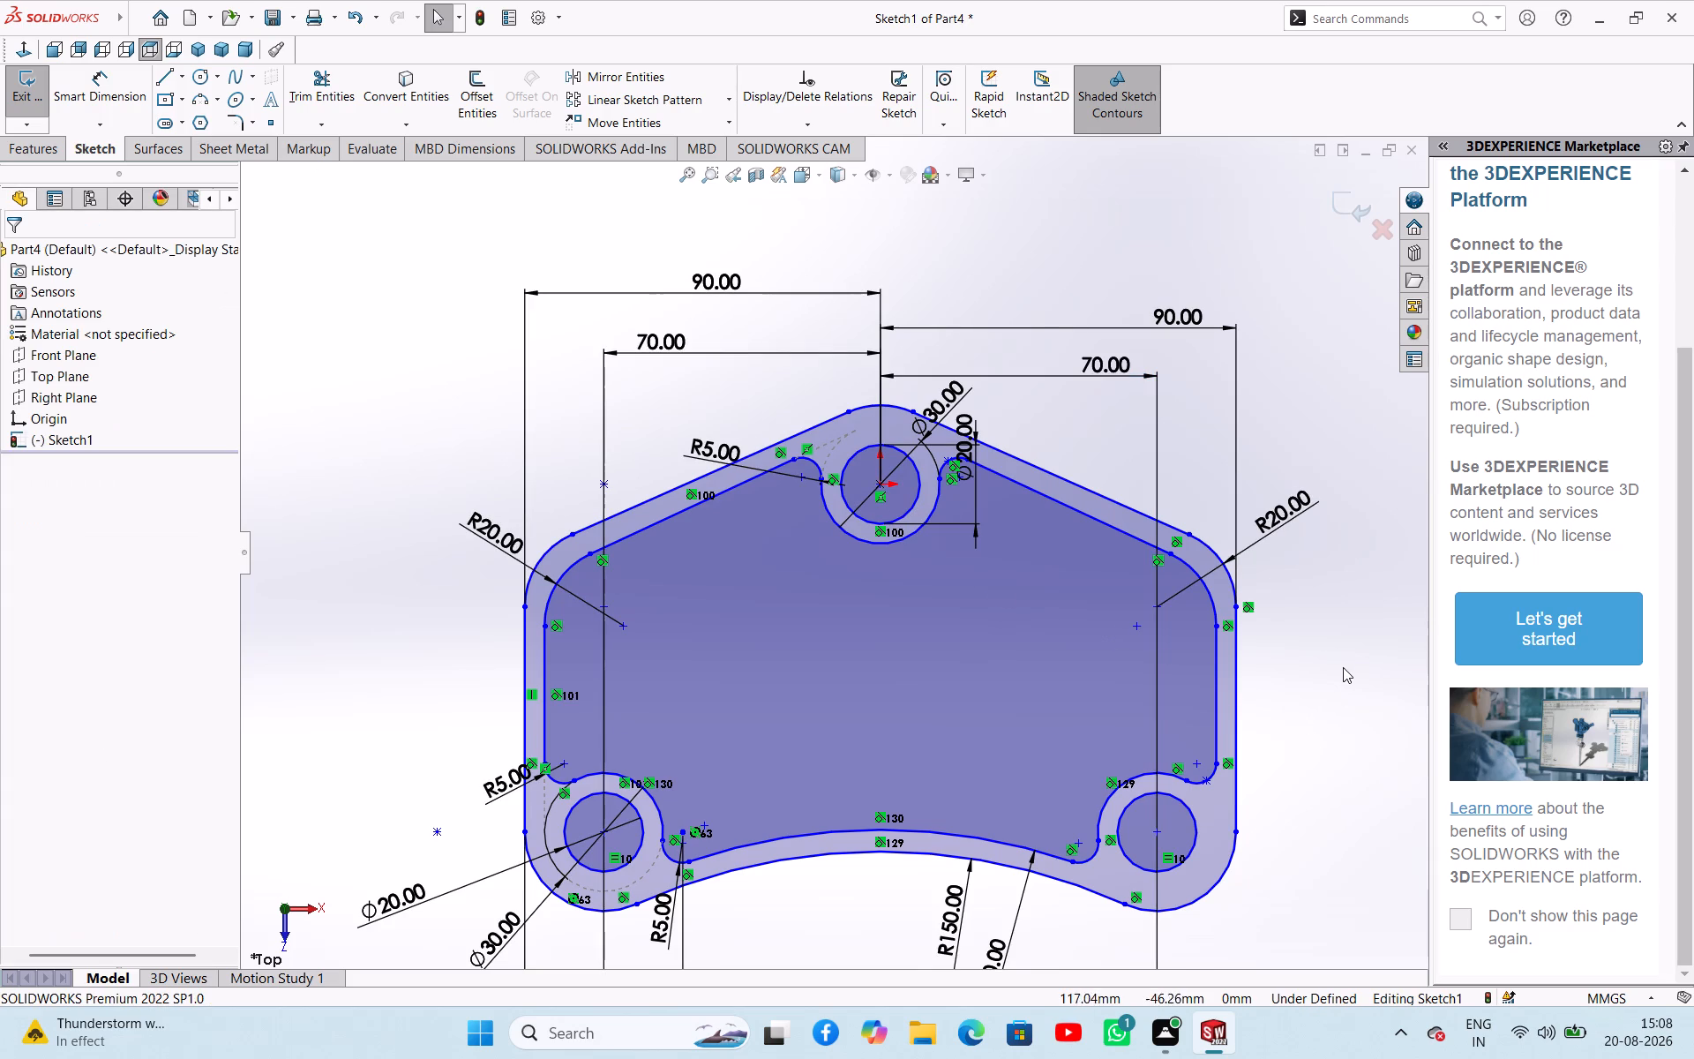
# Add a vertical dimension between the centres of the lower-right and upper holes, placed to the right of the plate.
pyautogui.moveTo(1345, 667); pyautogui.dragTo(1353, 575, button='right')
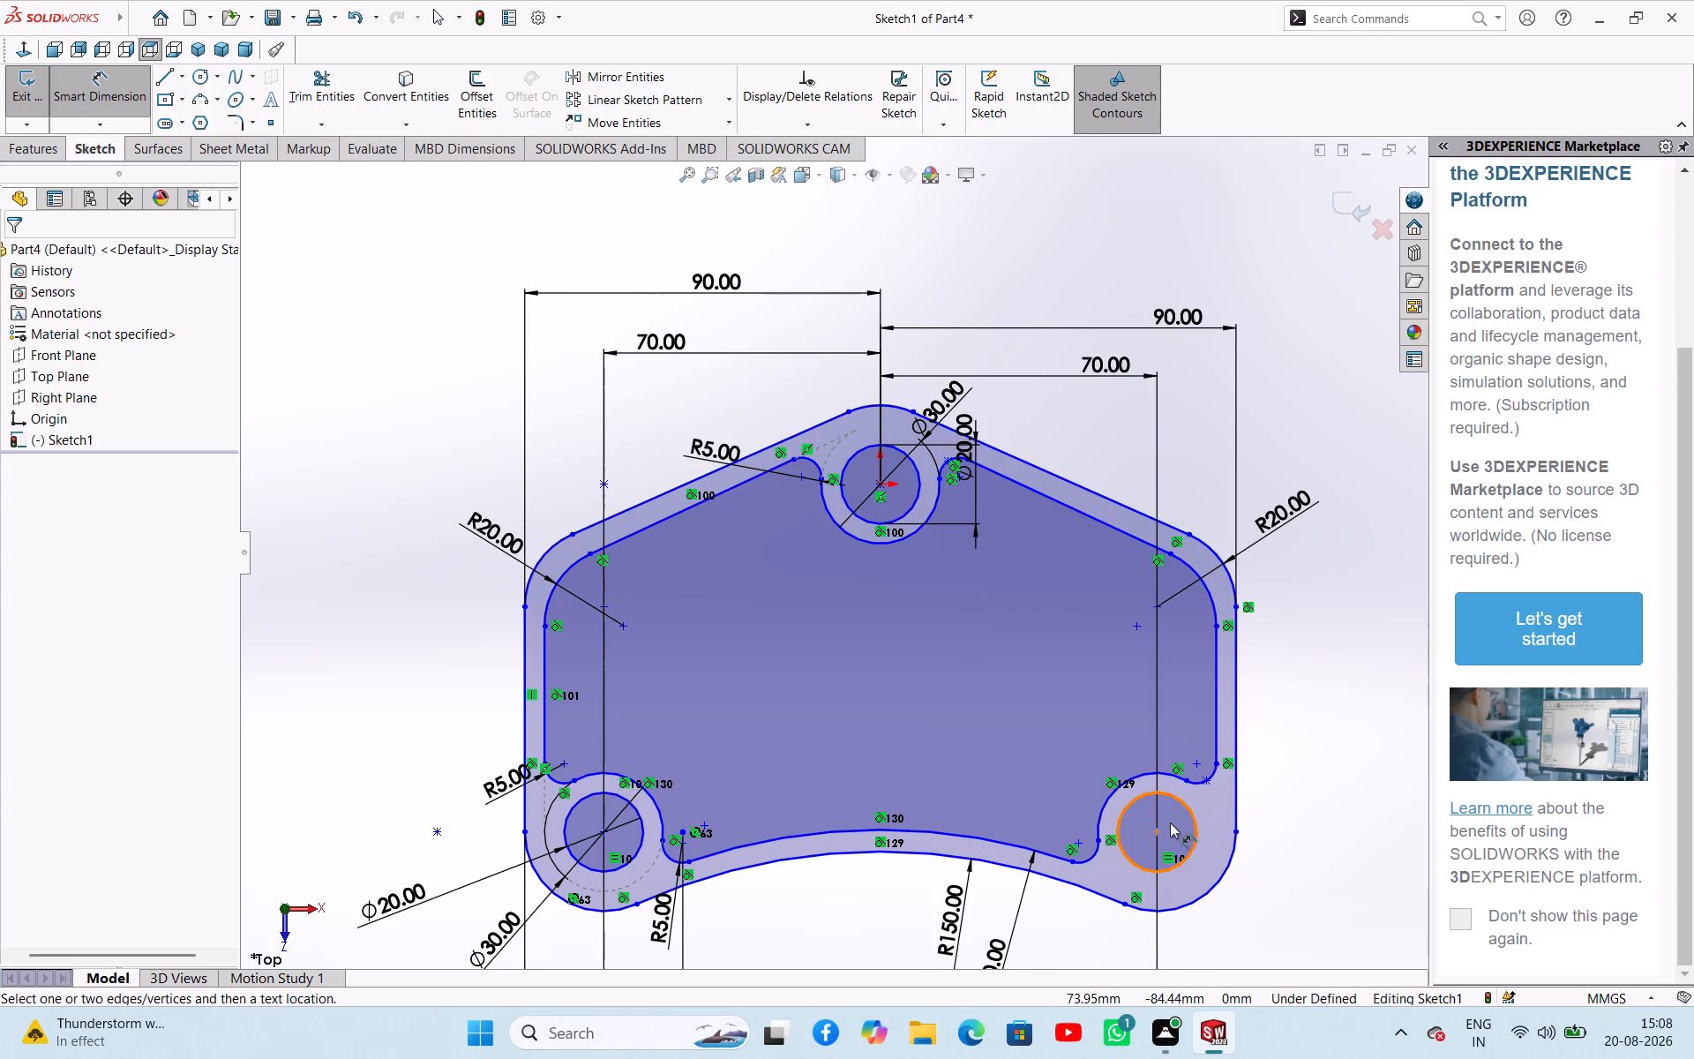
pyautogui.click(1159, 830)
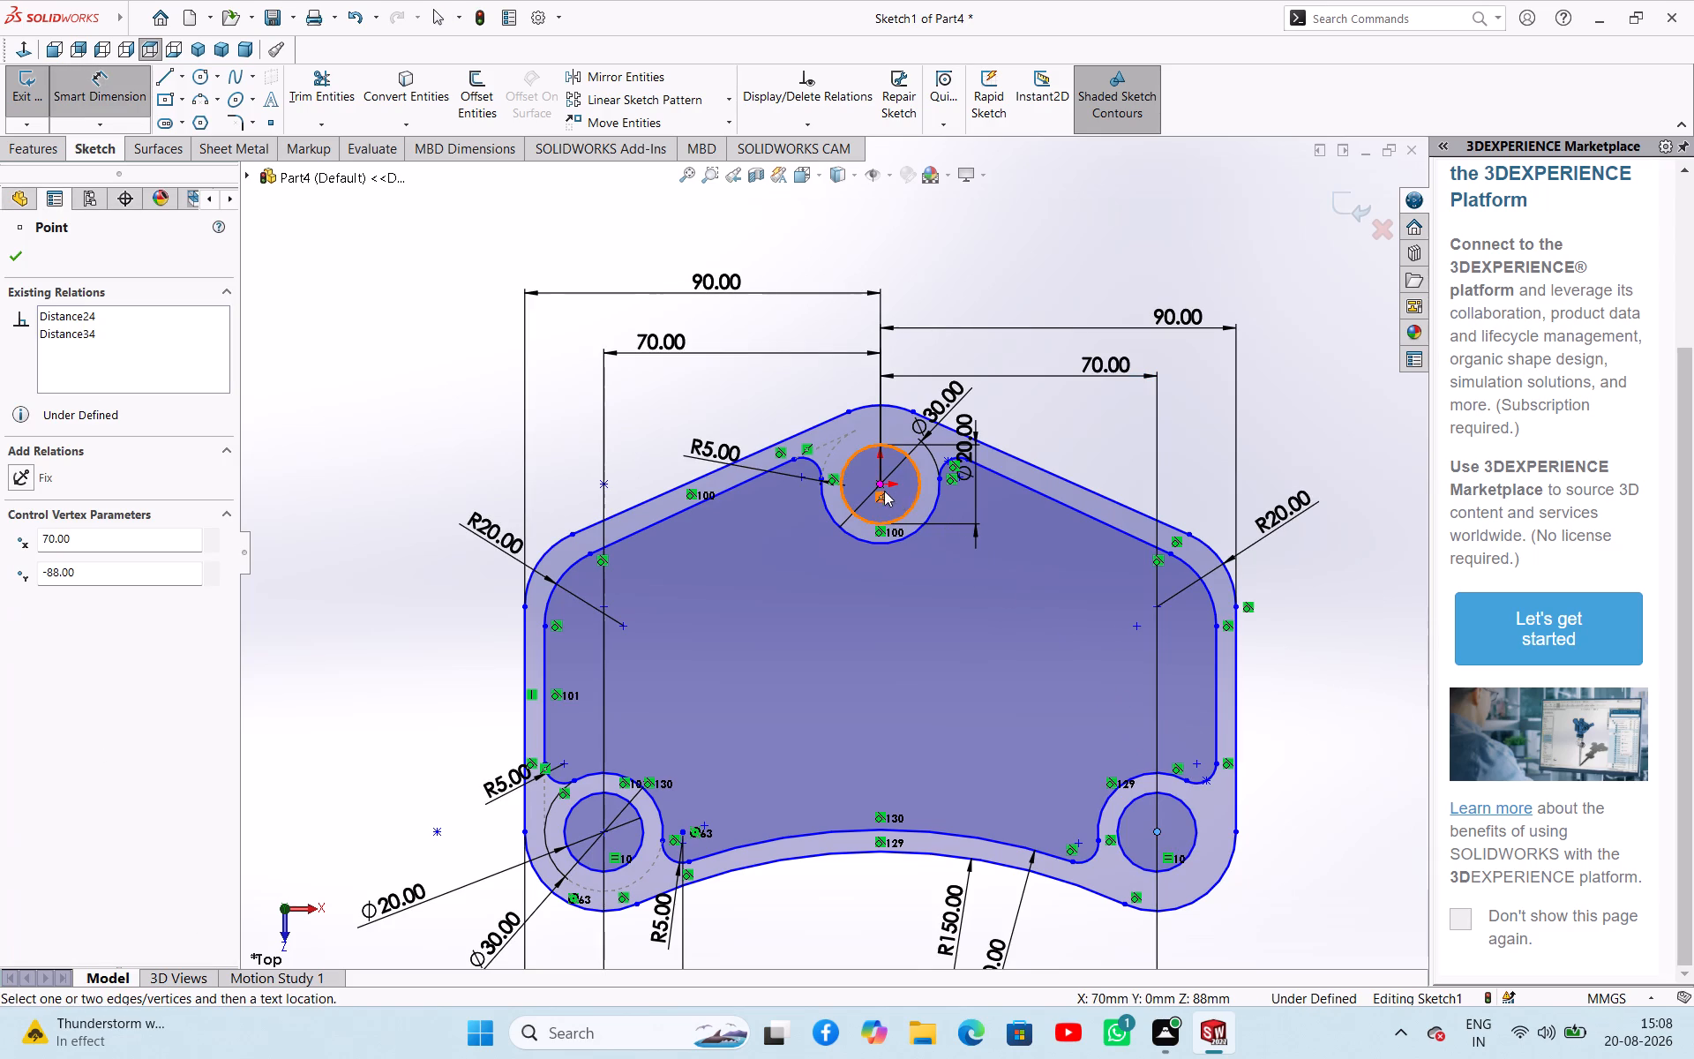
pyautogui.click(880, 486)
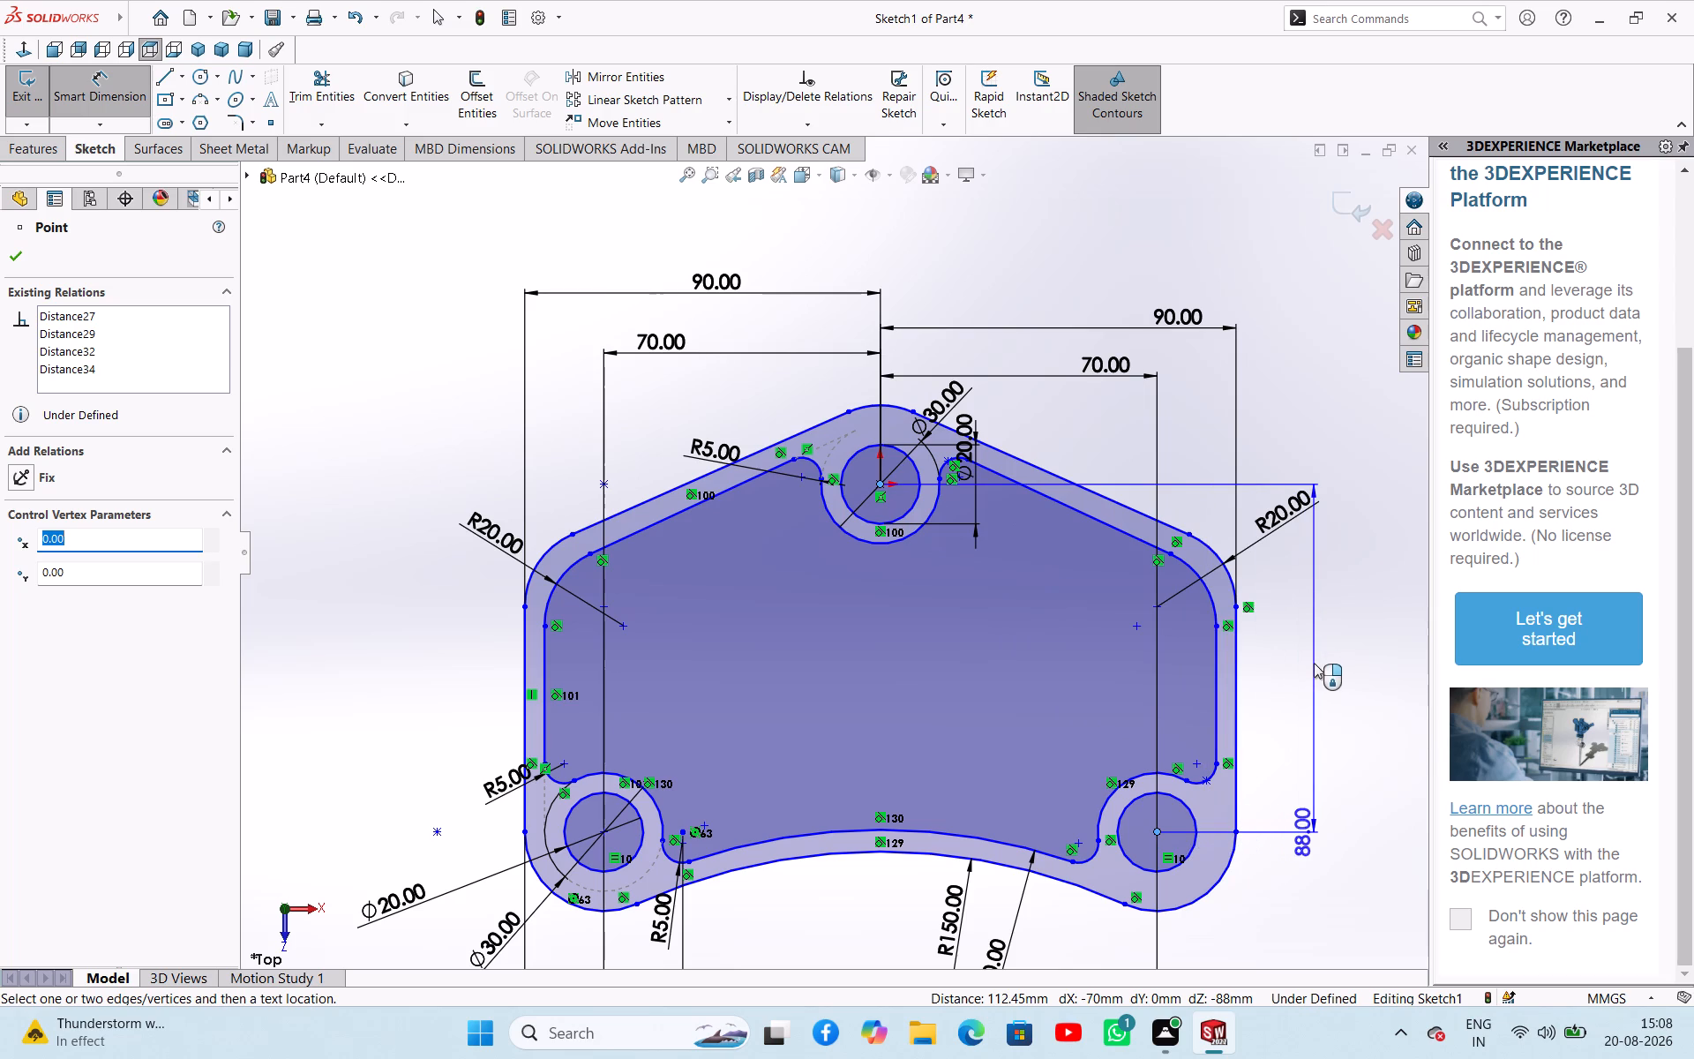
pyautogui.click(1314, 663)
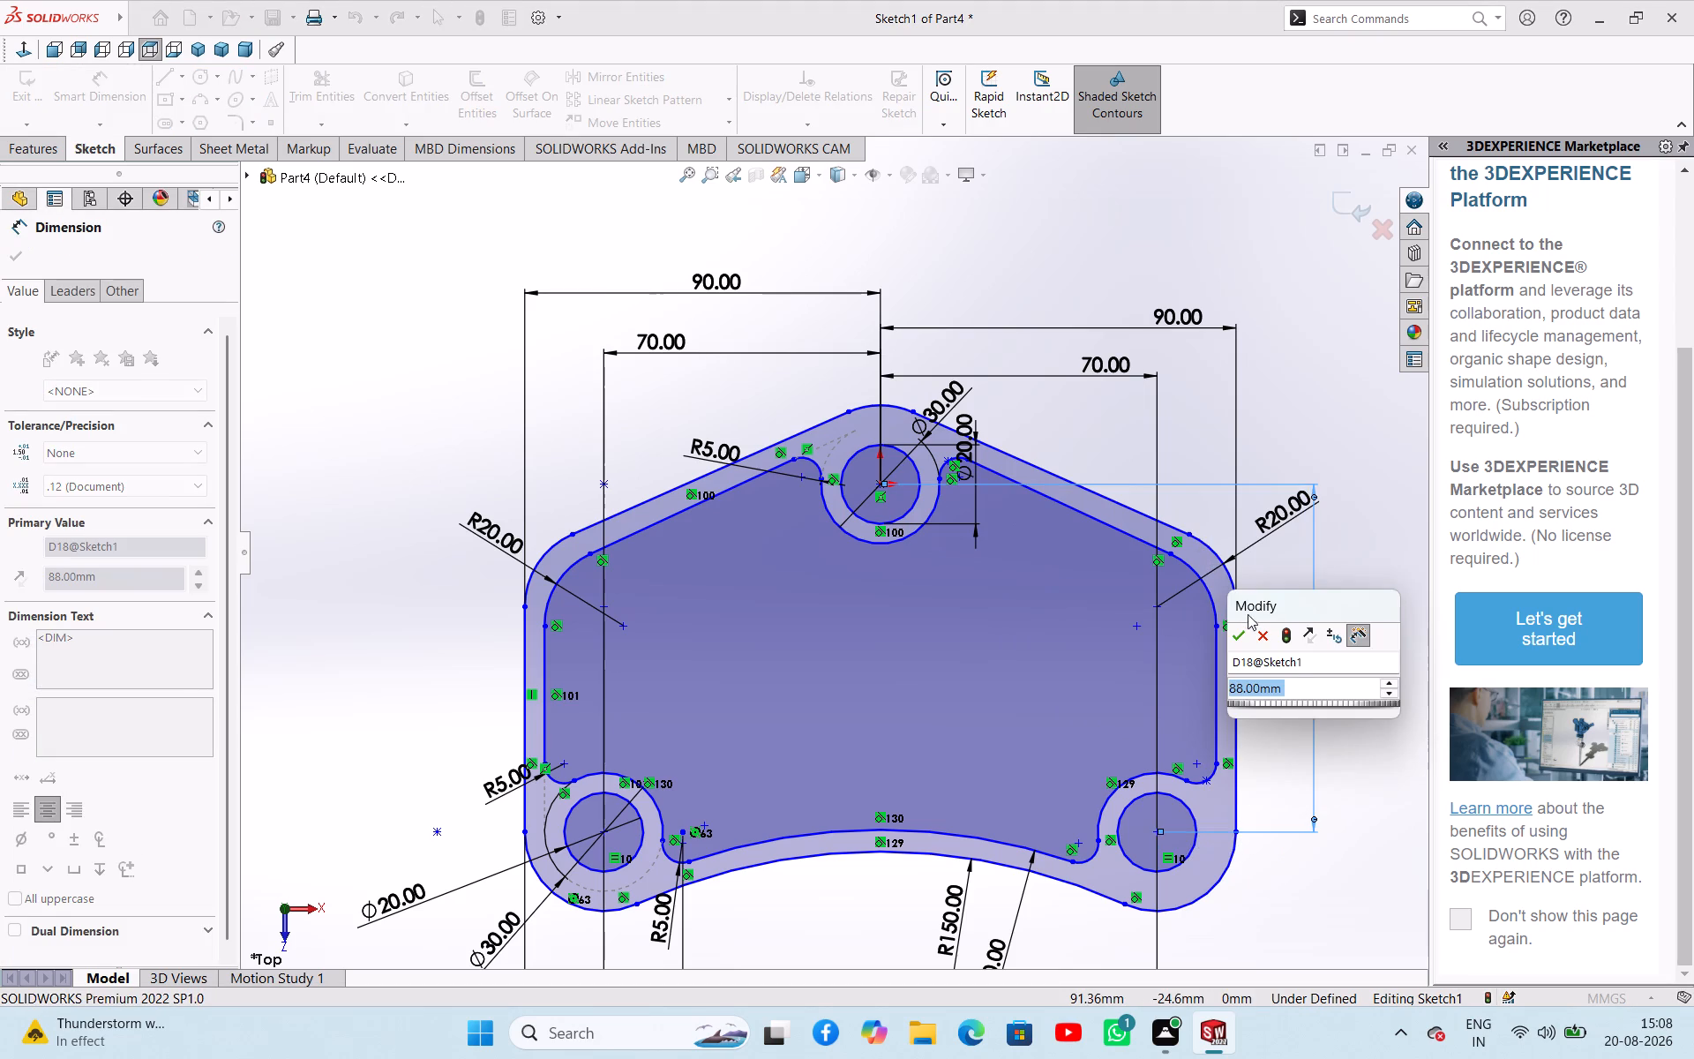
pyautogui.click(1240, 627)
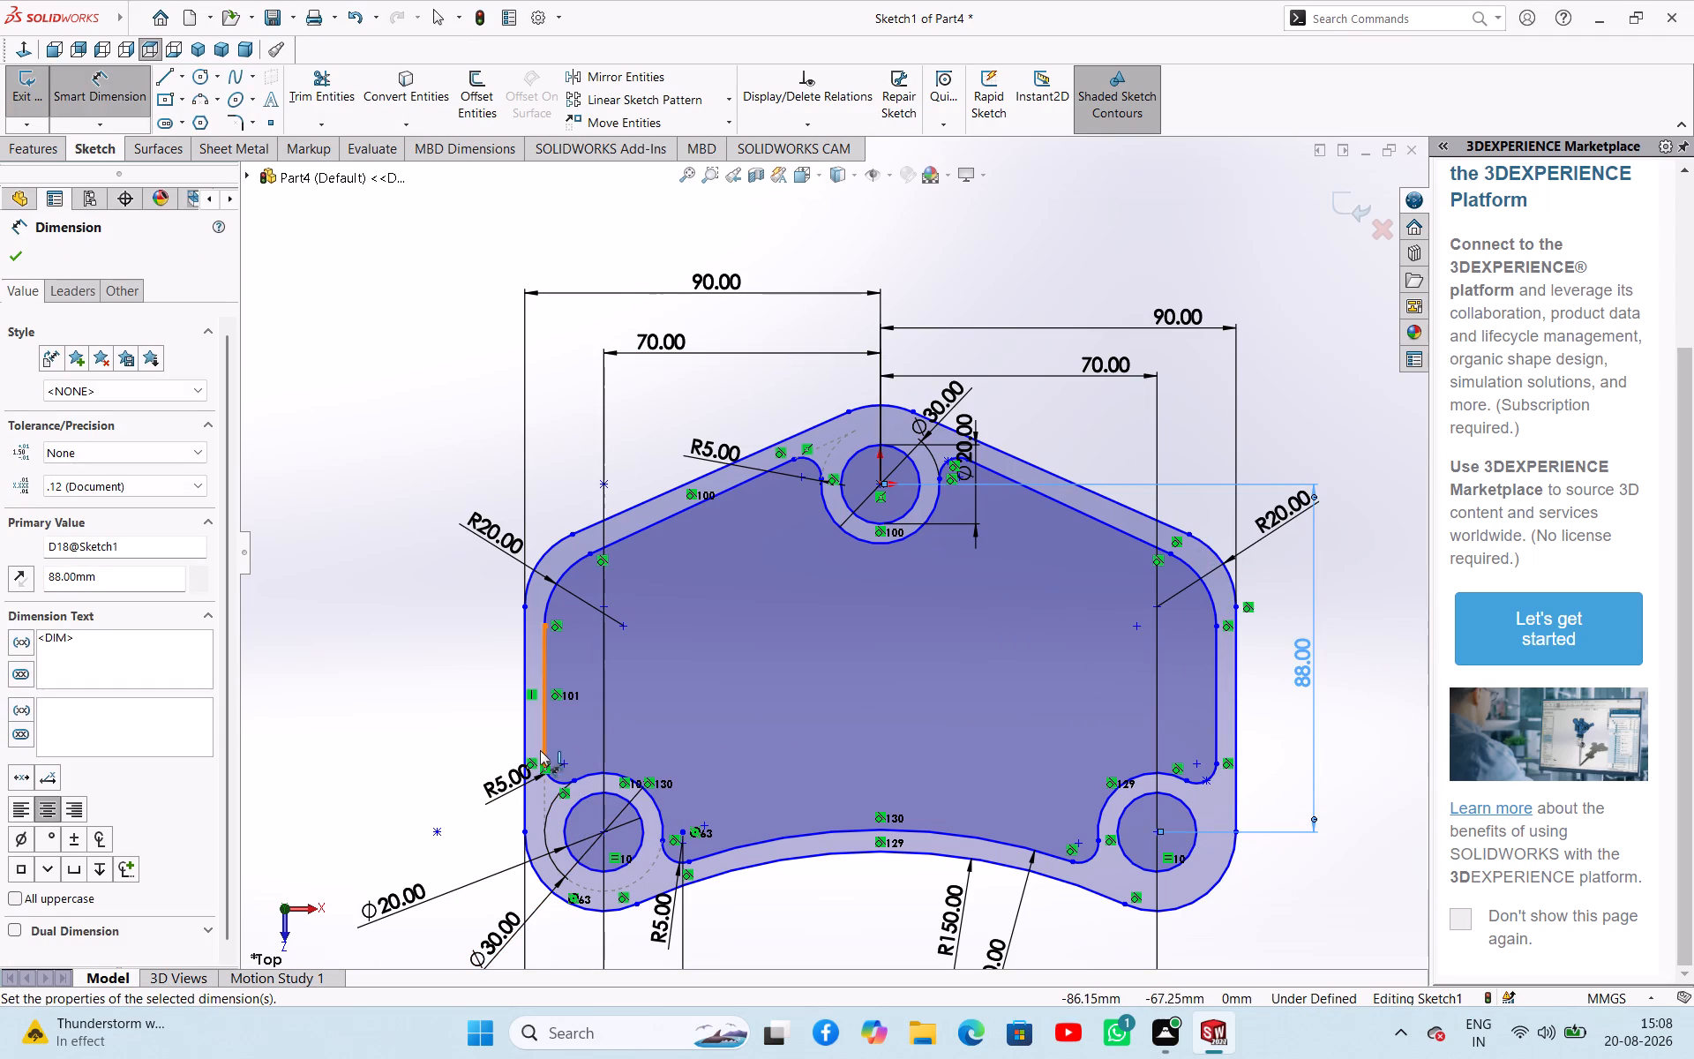
# Finish dimensioning and exit Sketch1.
pyautogui.scroll(3, 547, 756)
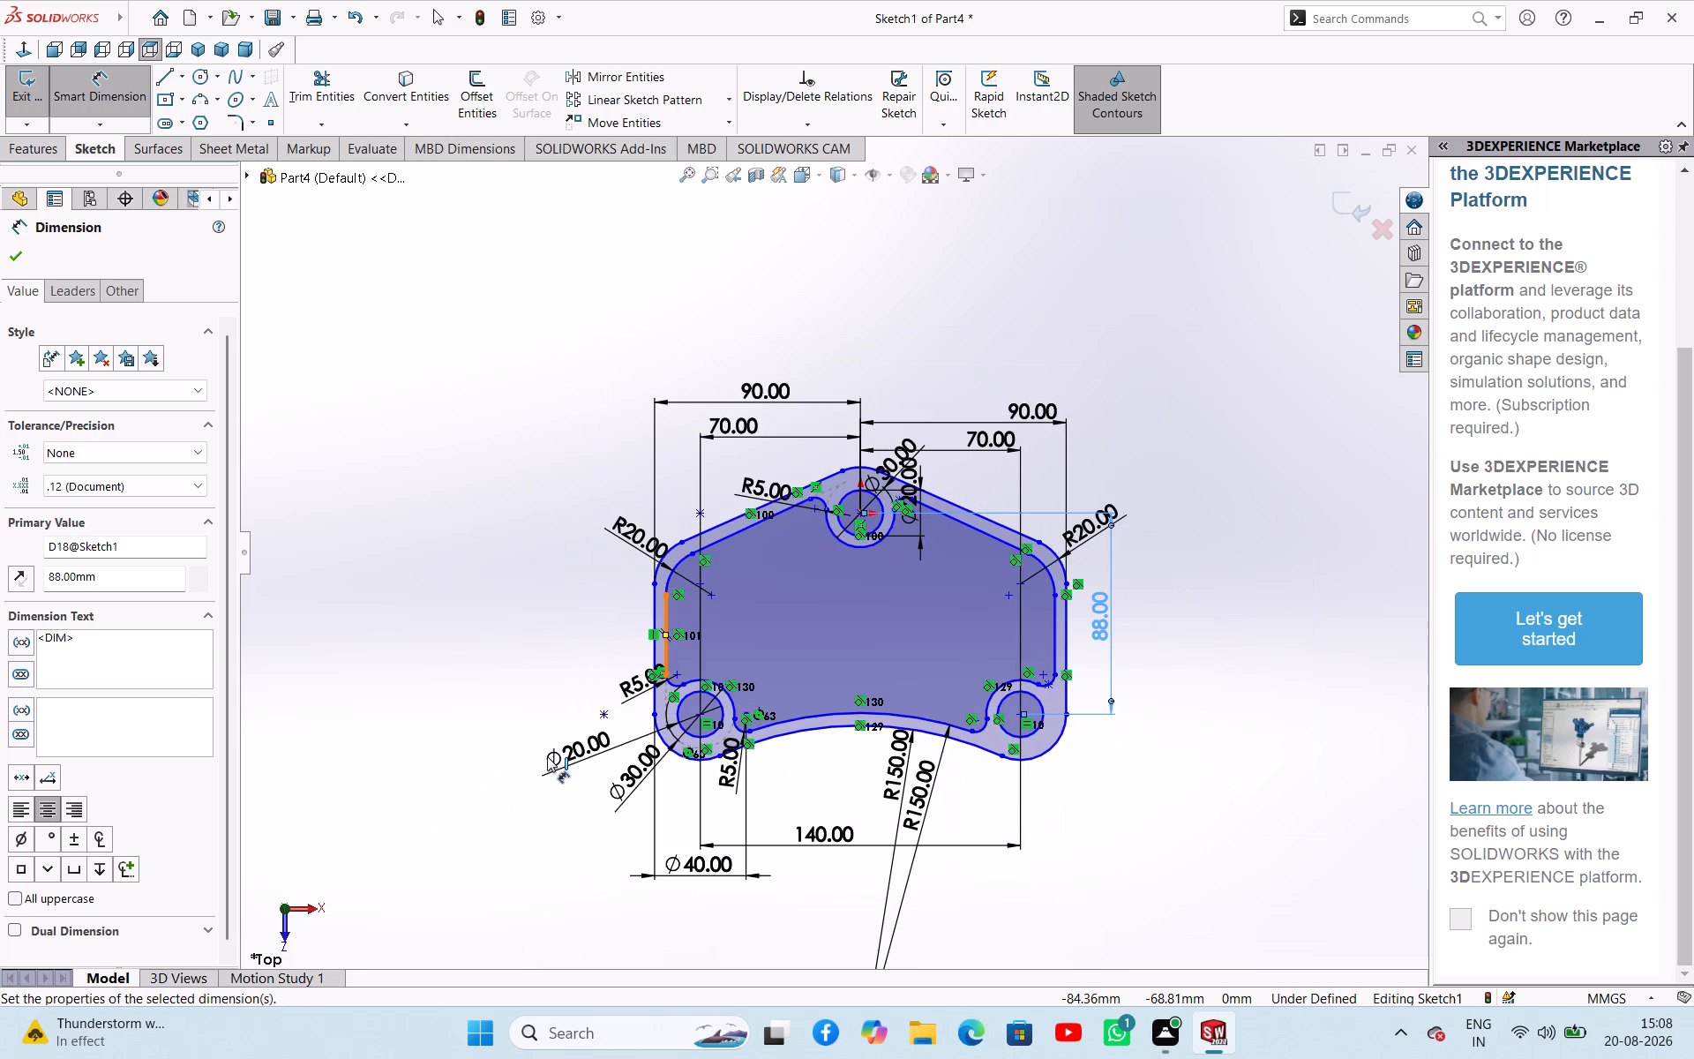
pyautogui.scroll(-1, 549, 757)
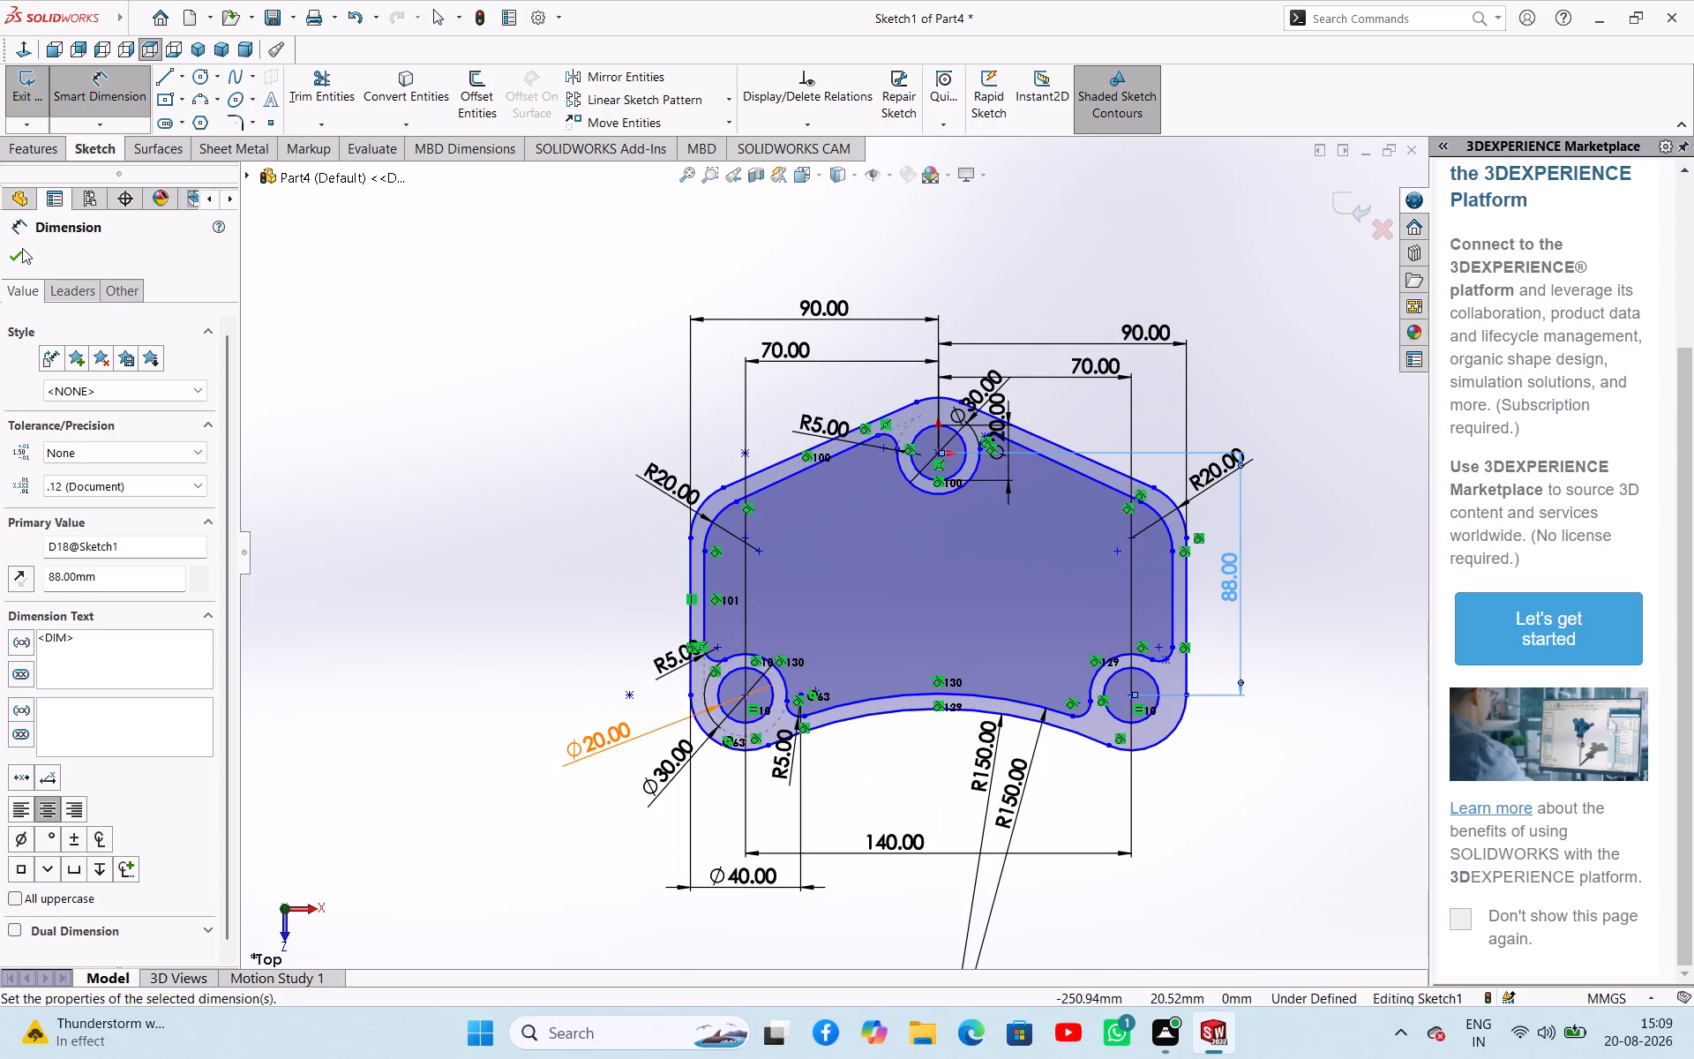
pyautogui.click(19, 248)
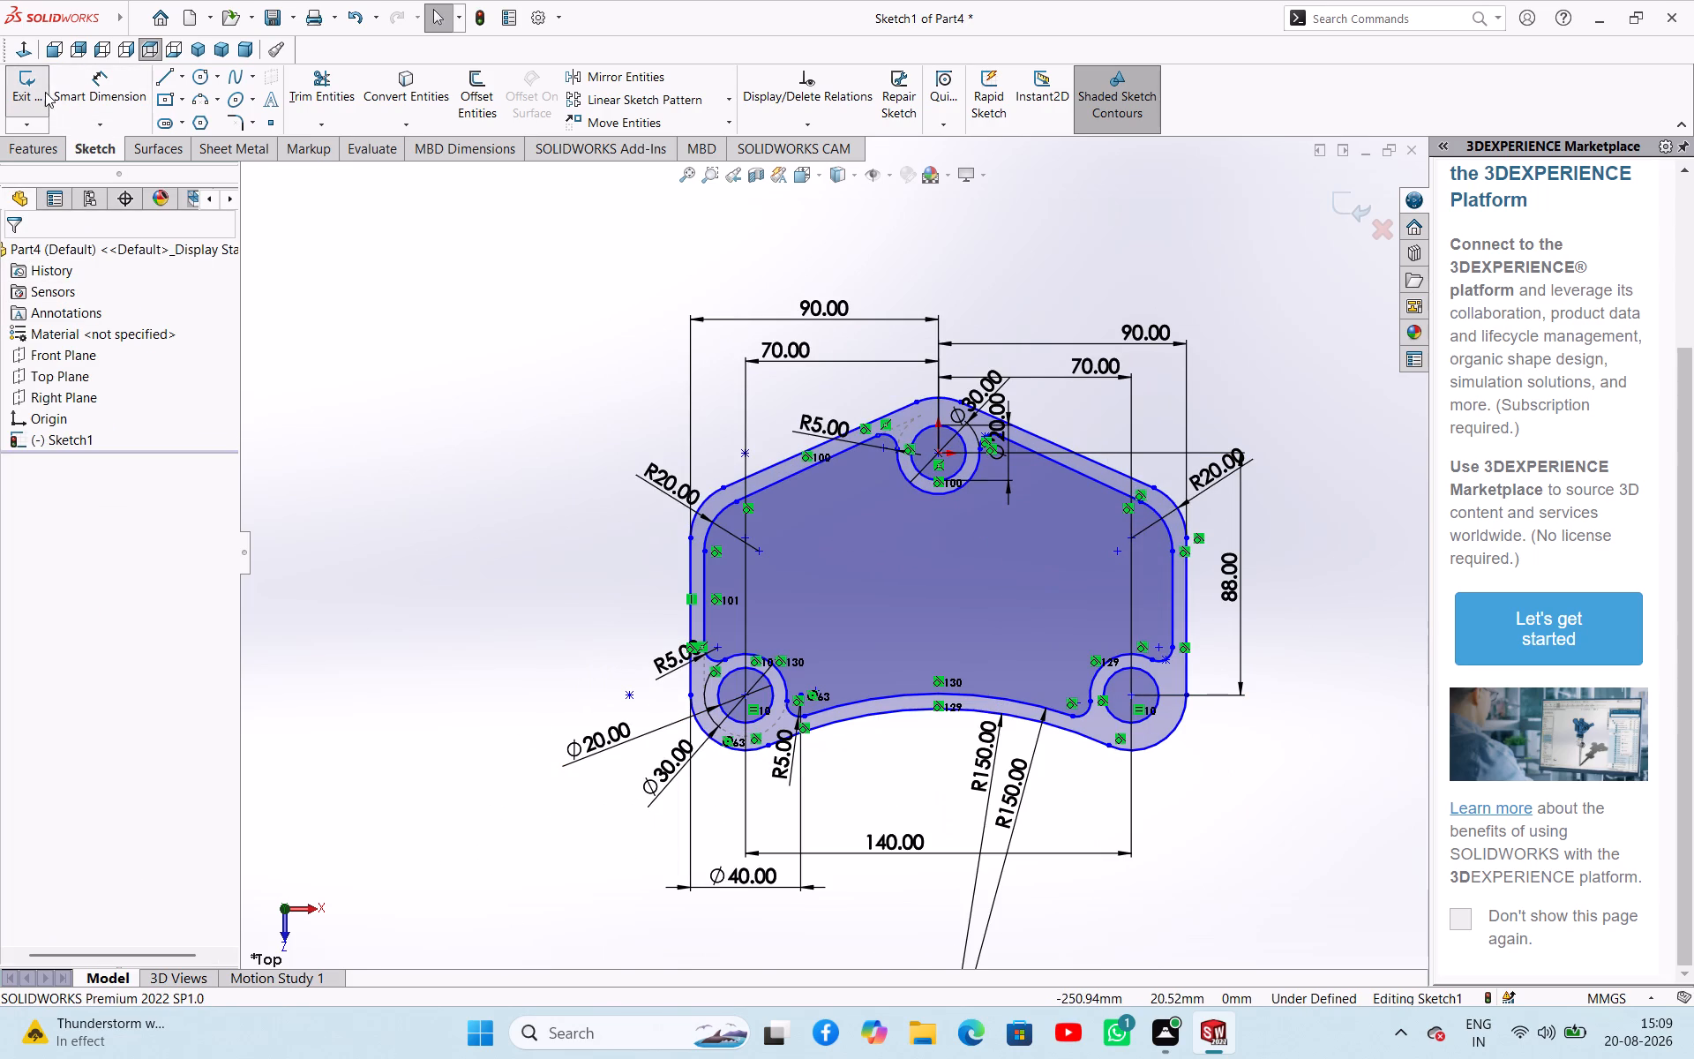
pyautogui.click(45, 92)
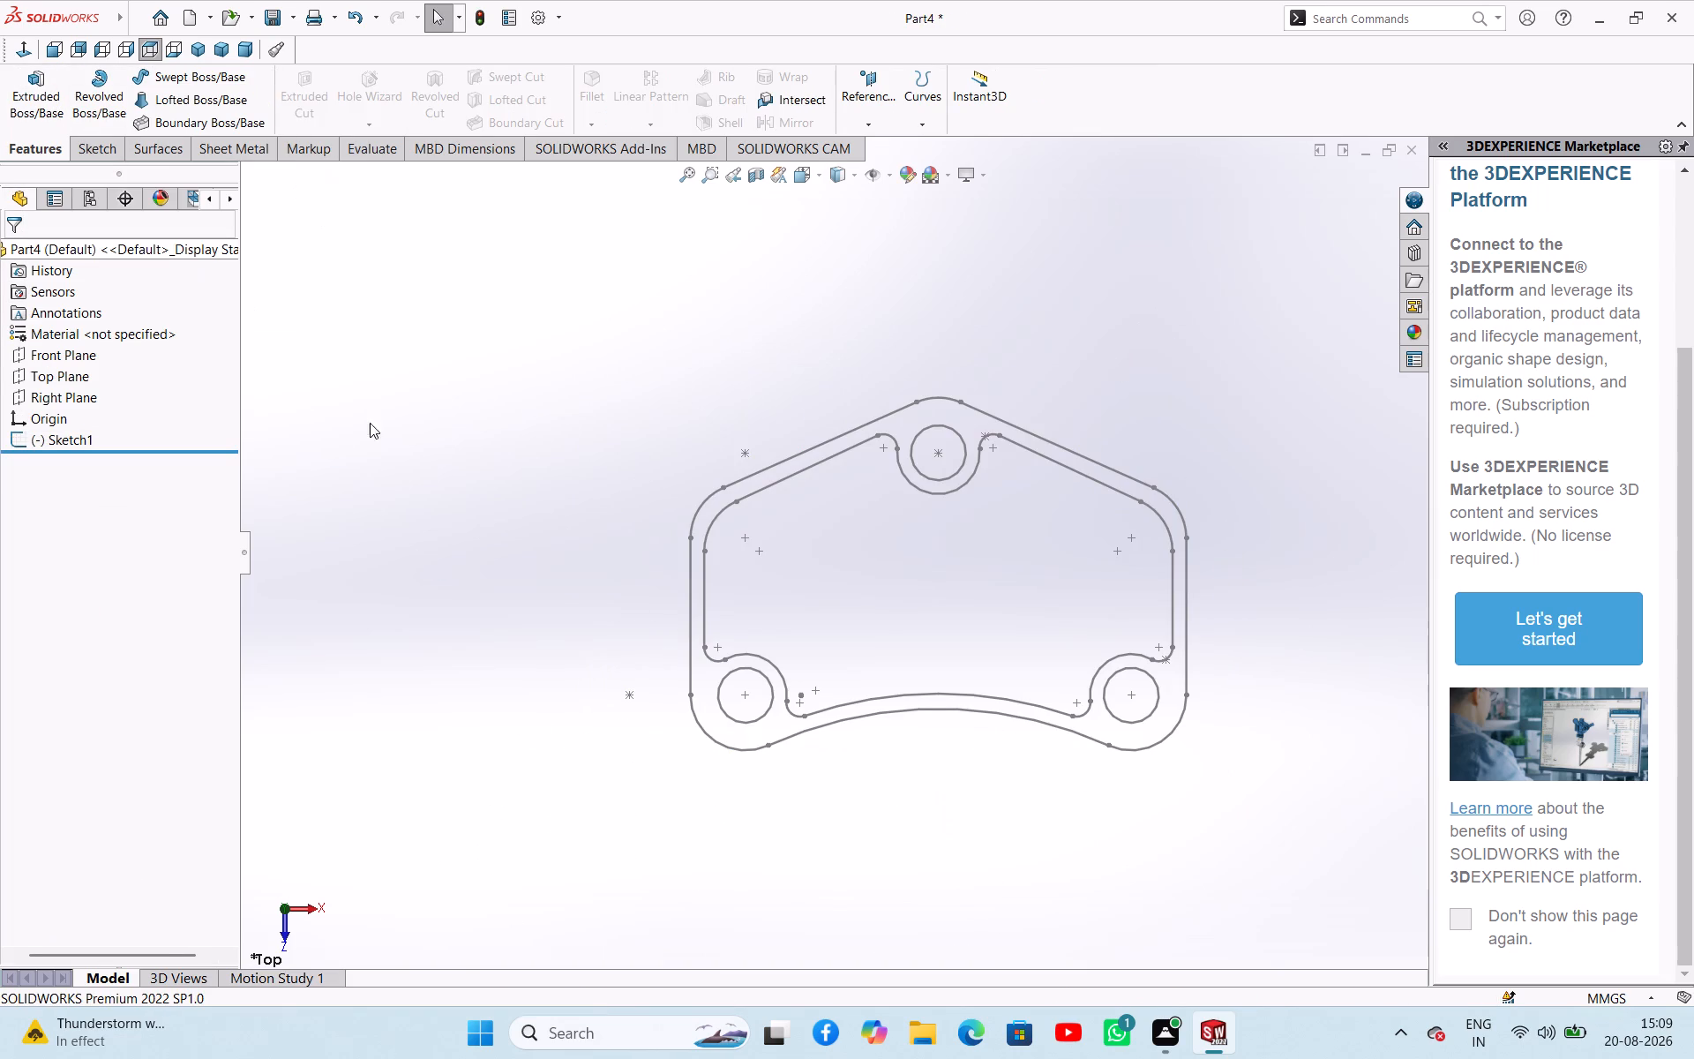
# Extrude Sketch1's region between the outer and inner profiles, around the three holes, as a Blind boss 30 mm deep.
pyautogui.click(49, 111)
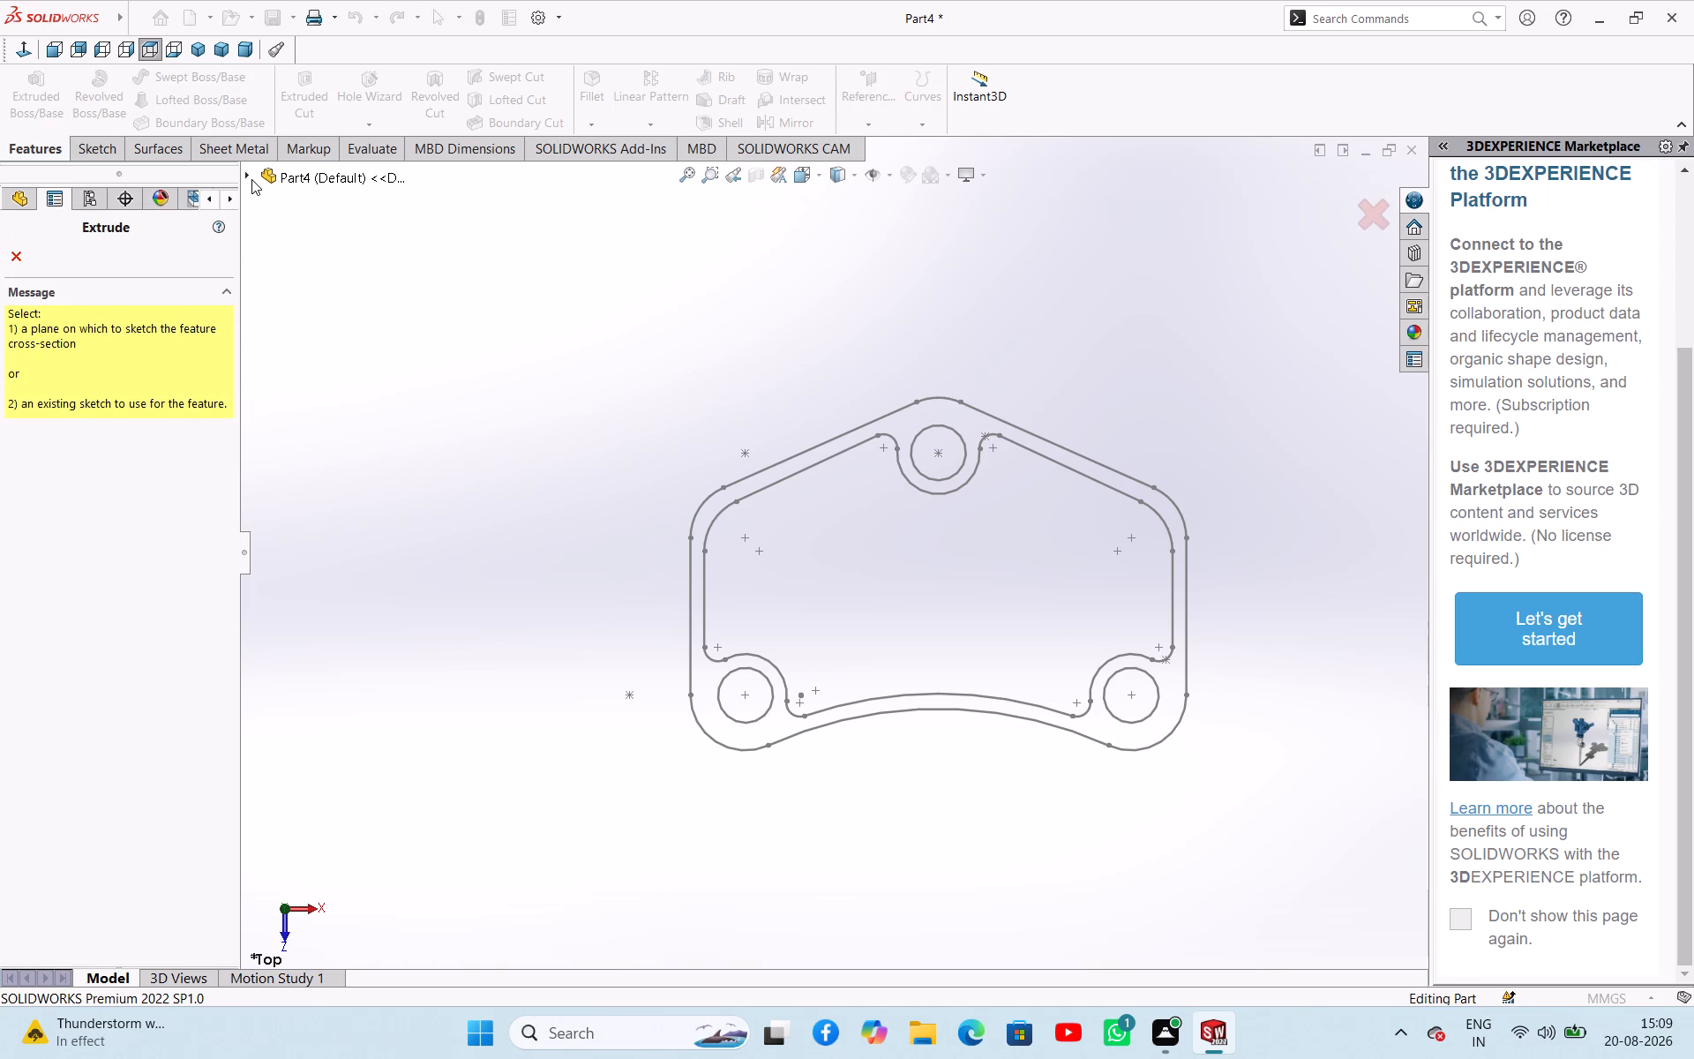
pyautogui.click(251, 179)
pyautogui.click(349, 363)
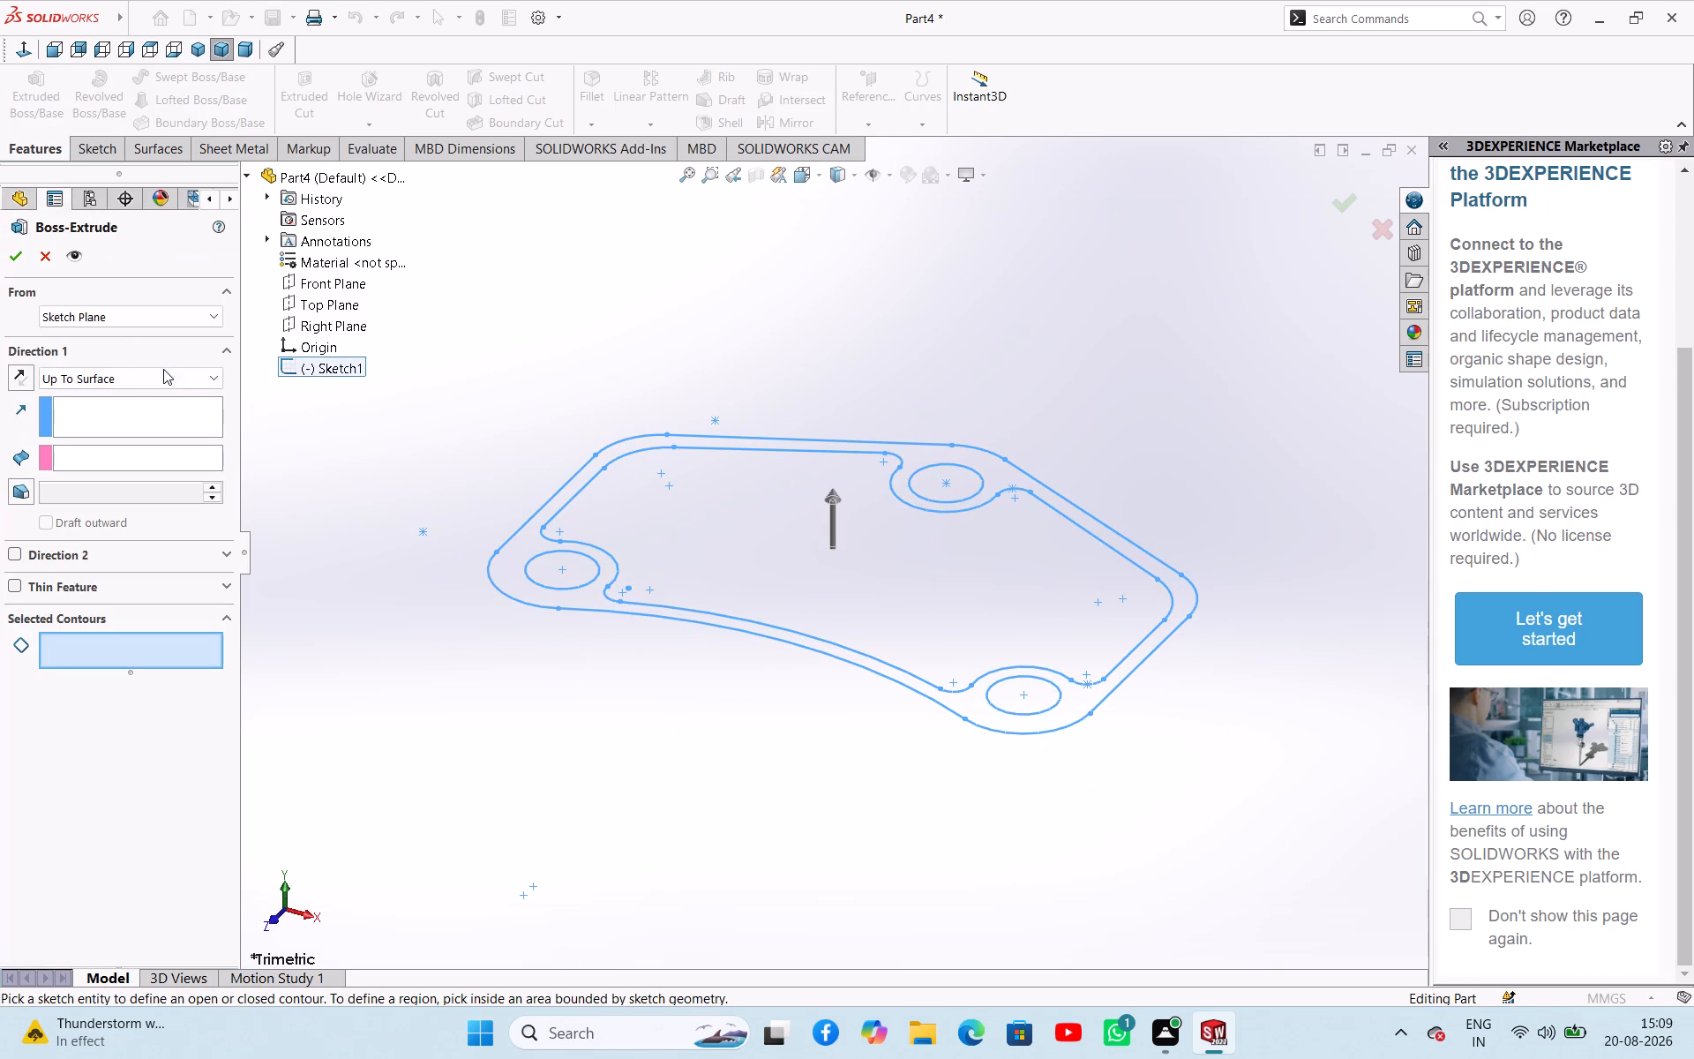
pyautogui.click(161, 371)
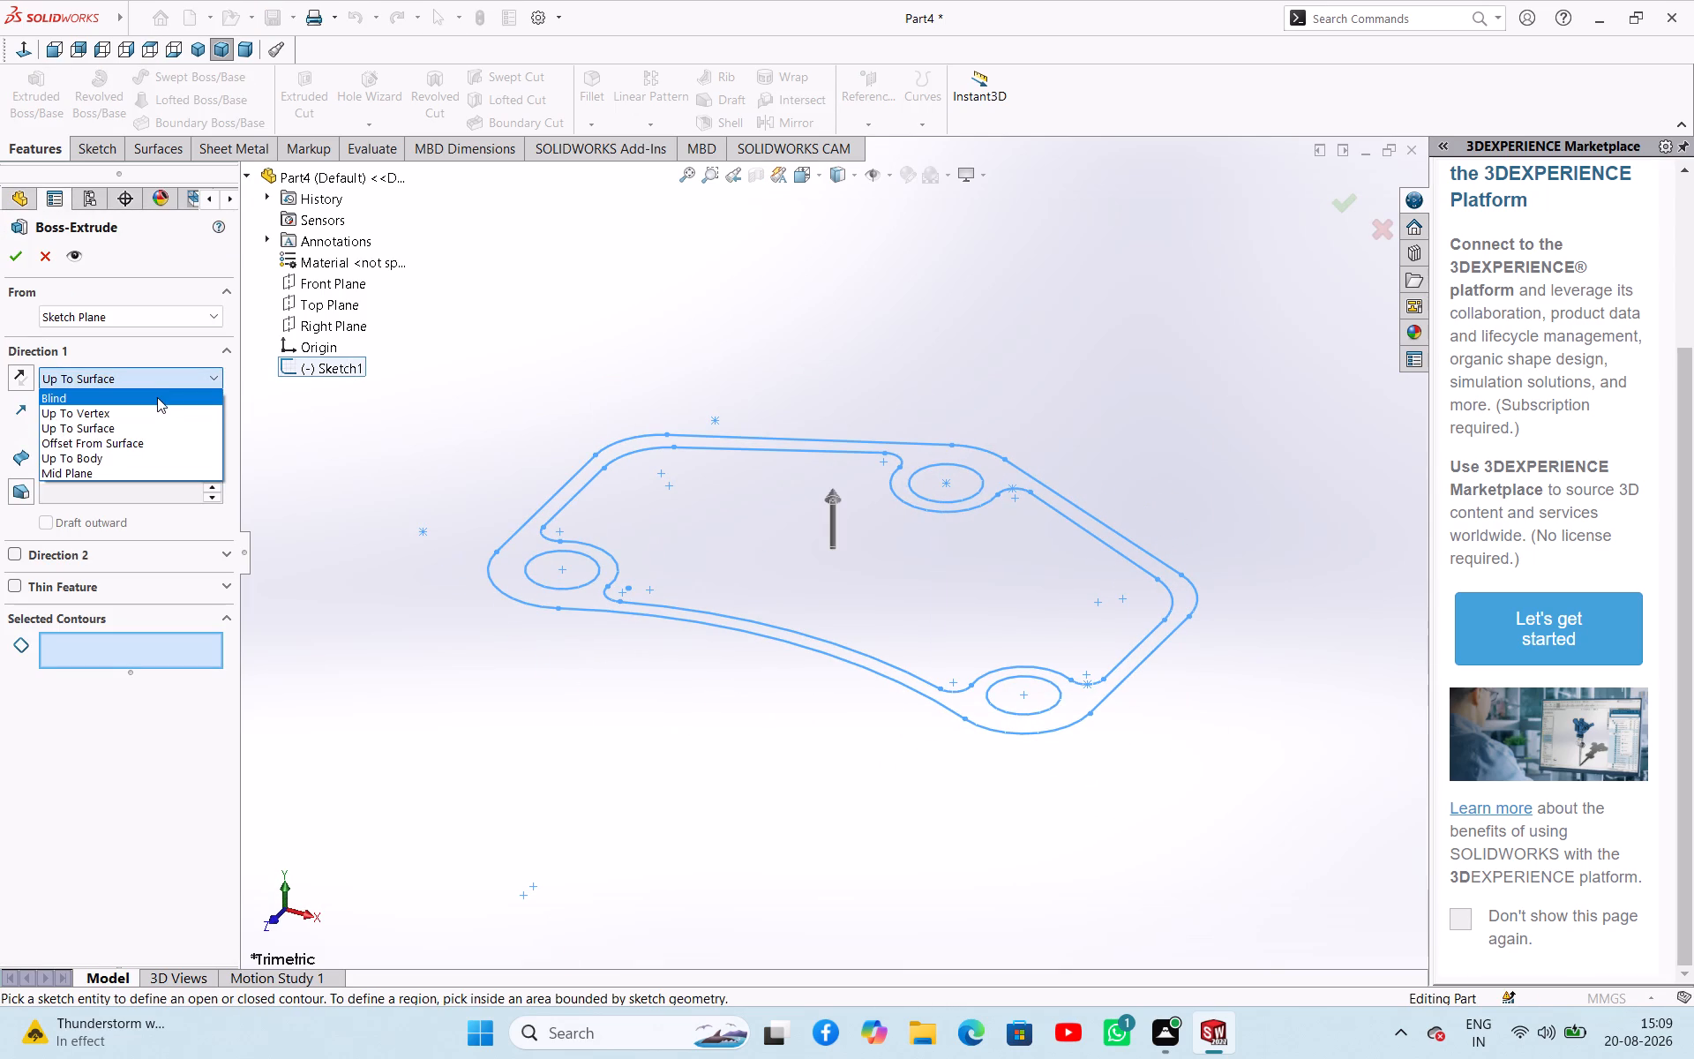
pyautogui.click(157, 397)
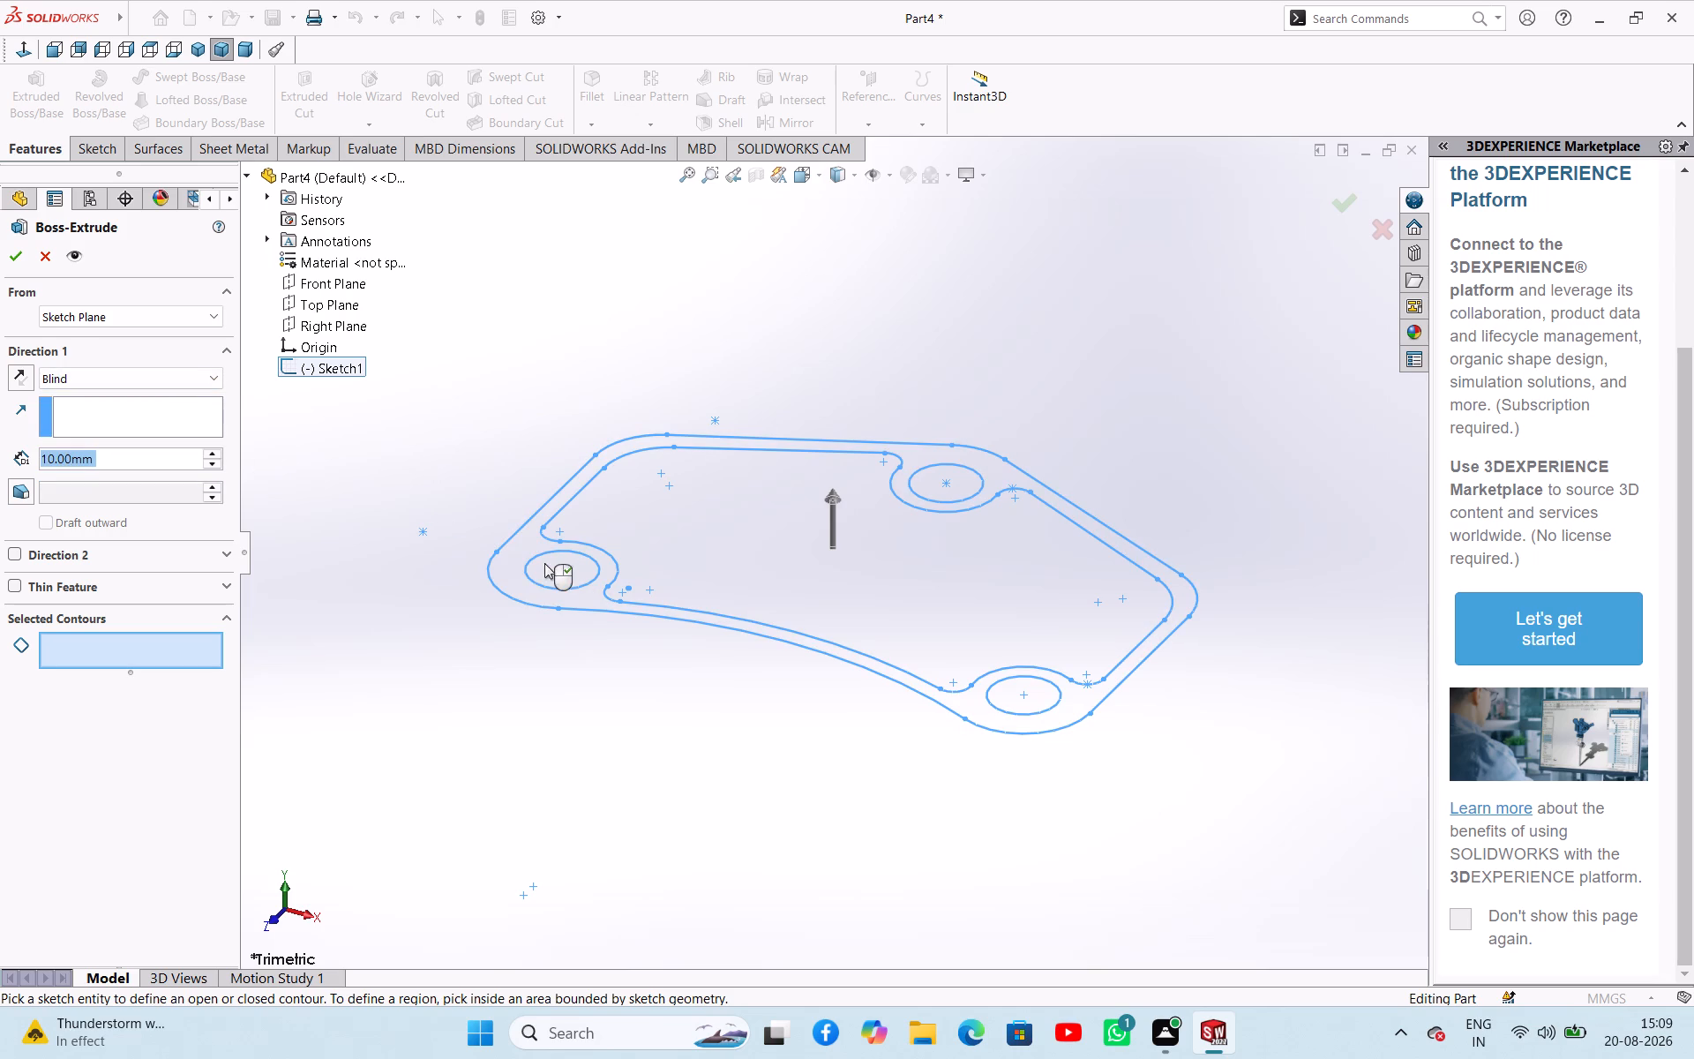
pyautogui.click(506, 570)
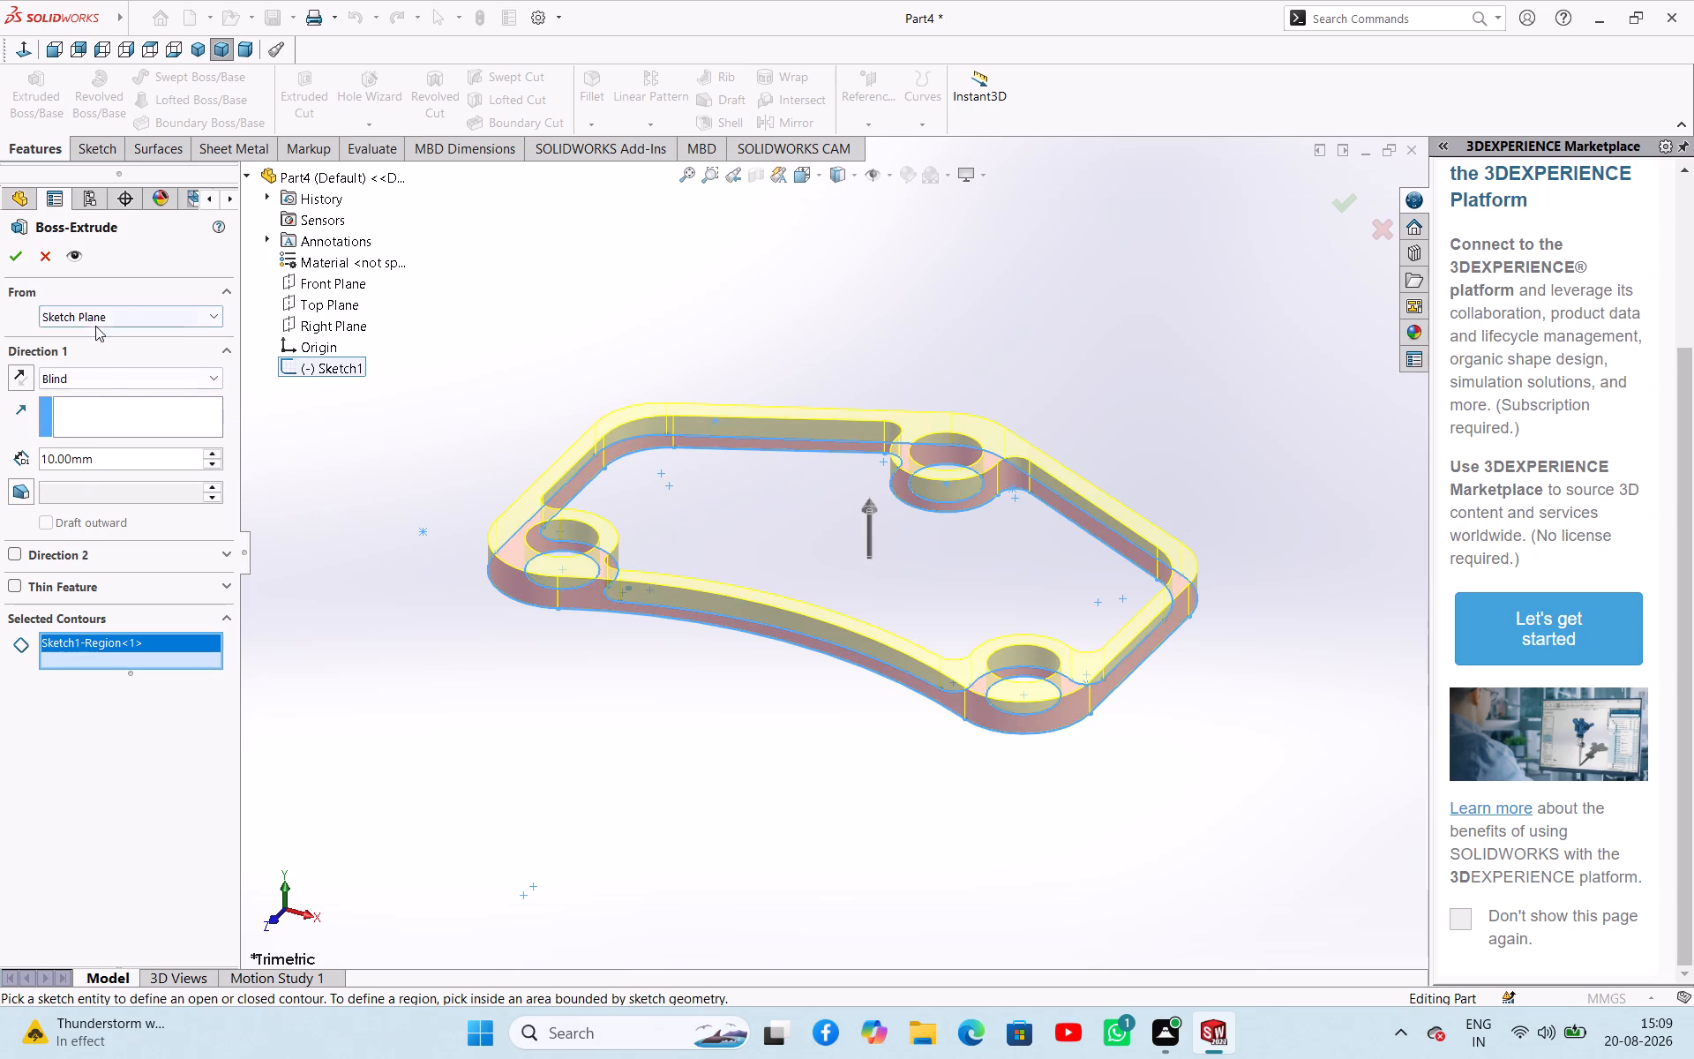
pyautogui.doubleClick(215, 456)
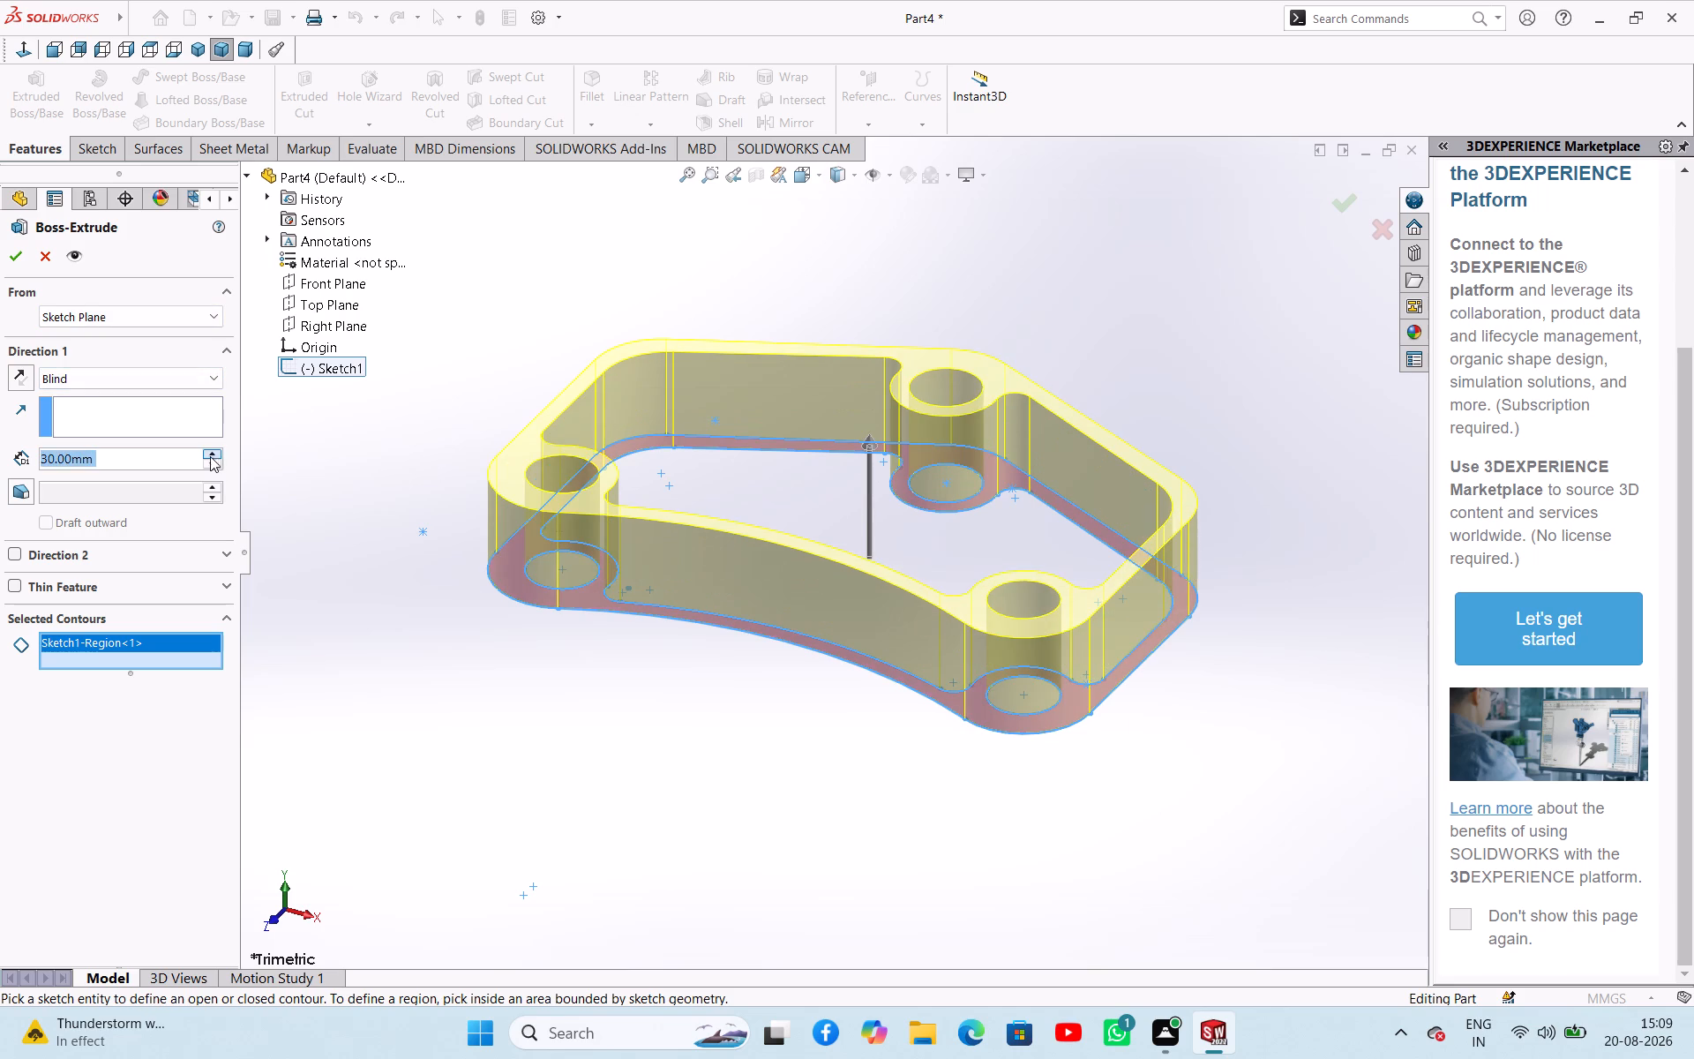
pyautogui.click(19, 259)
pyautogui.click(431, 541)
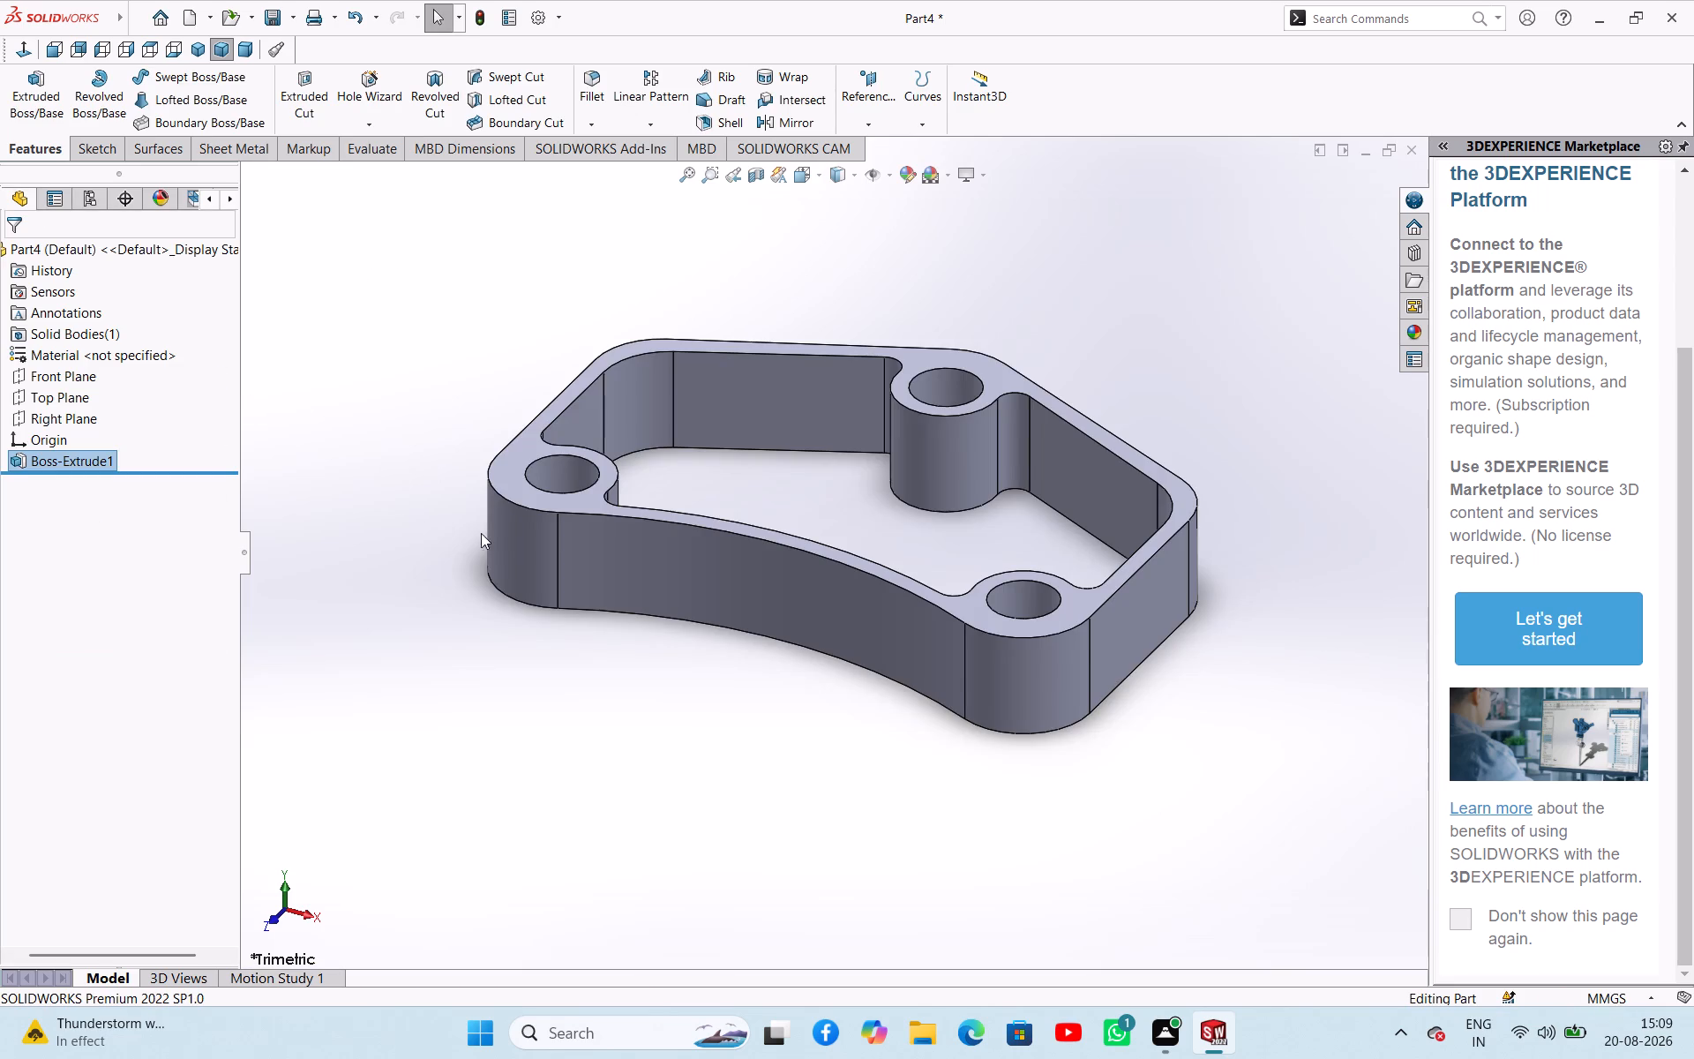
# Start a new sketch on the bottom face of the extruded wall.
pyautogui.moveTo(491, 524); pyautogui.dragTo(454, 580, button='middle')
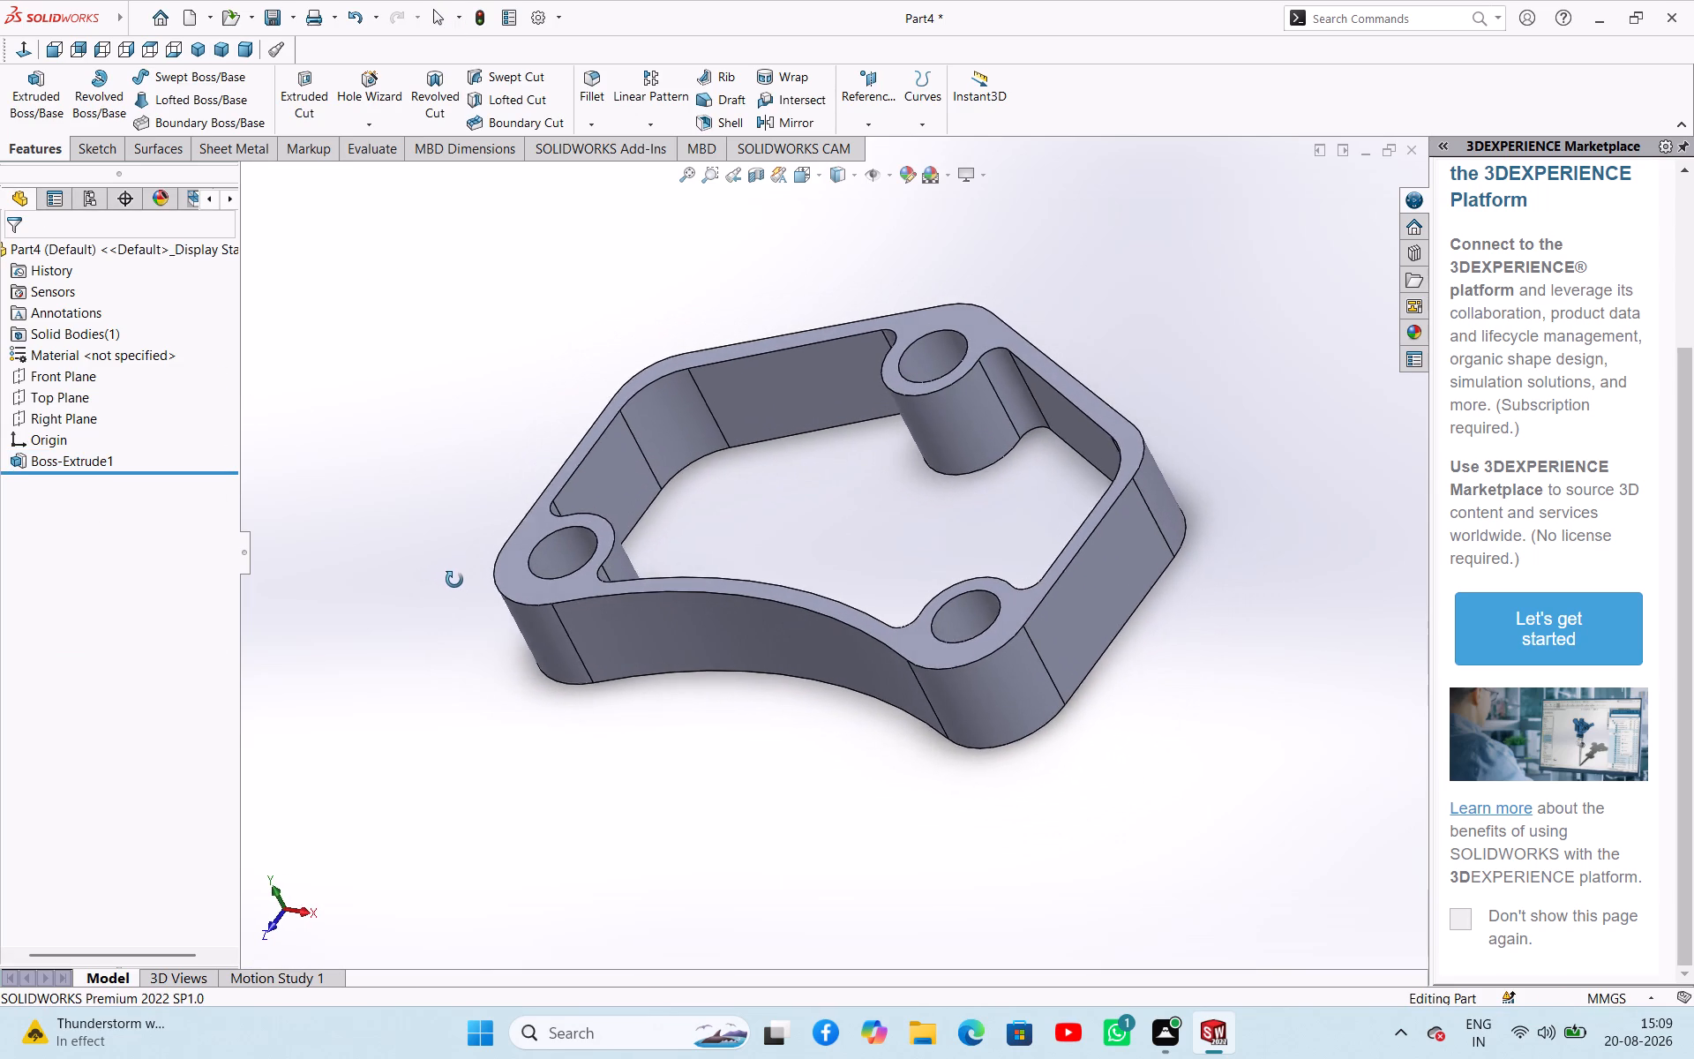
pyautogui.moveTo(454, 580); pyautogui.dragTo(462, 585, button='middle')
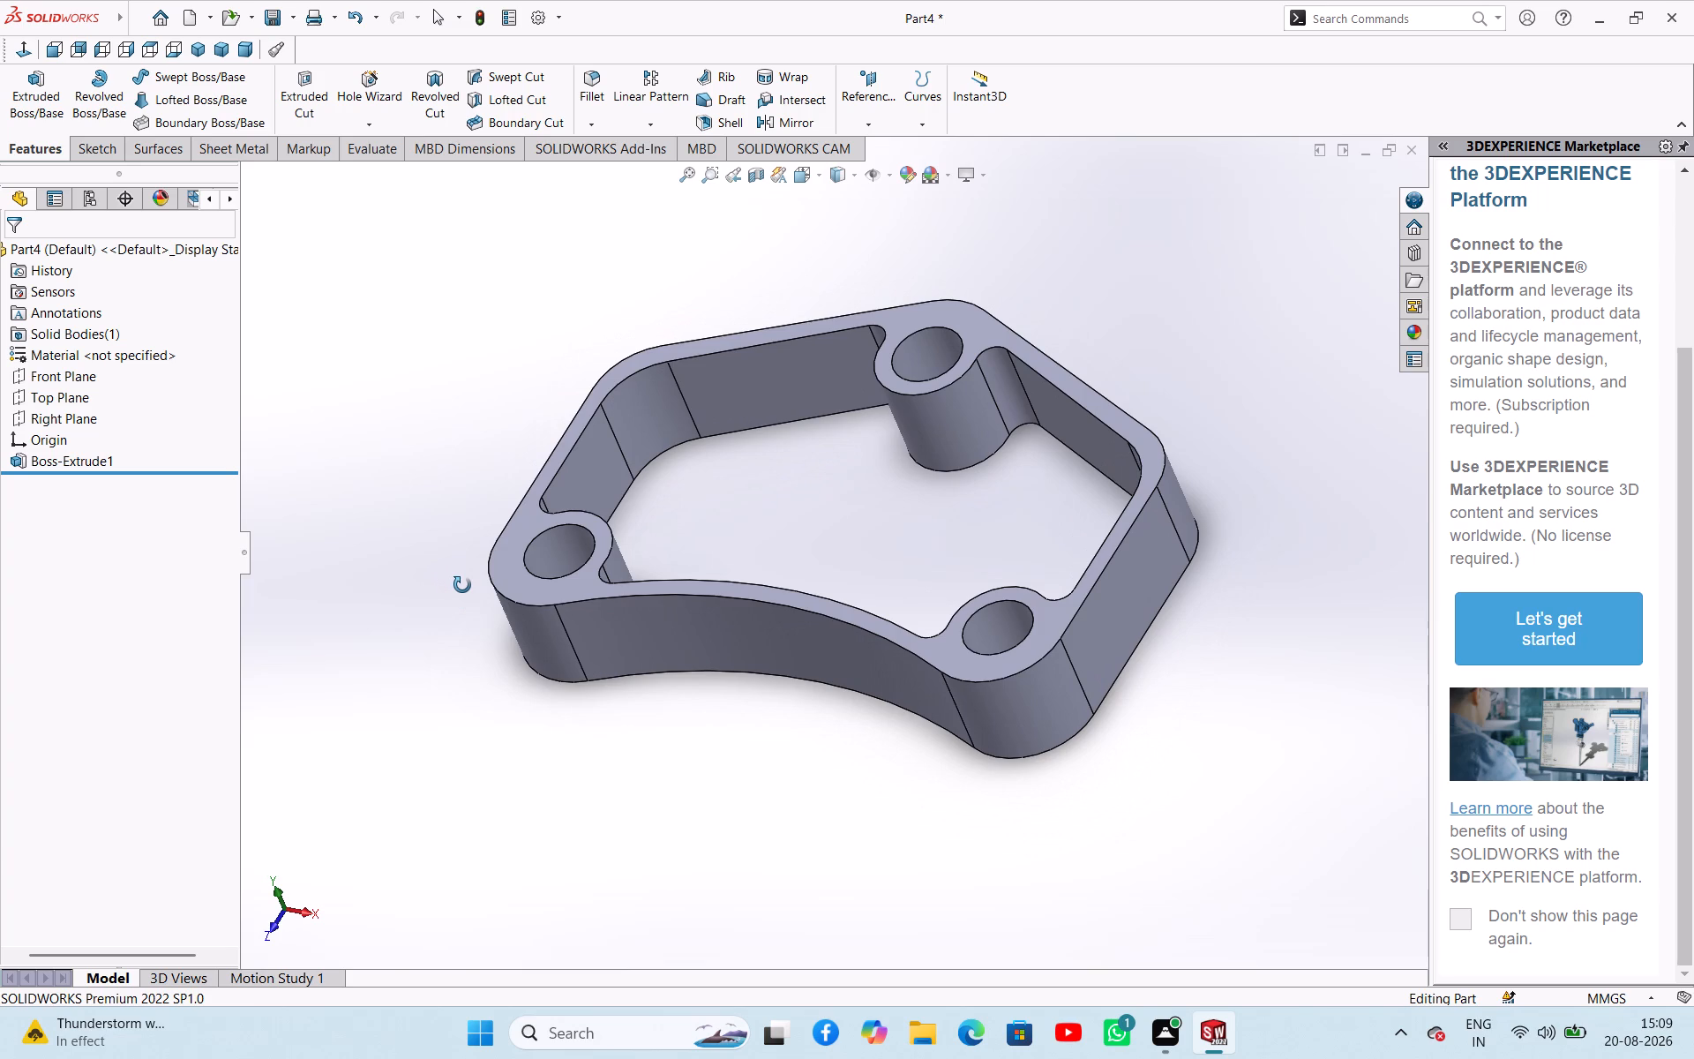
pyautogui.moveTo(462, 585); pyautogui.dragTo(494, 583, button='middle')
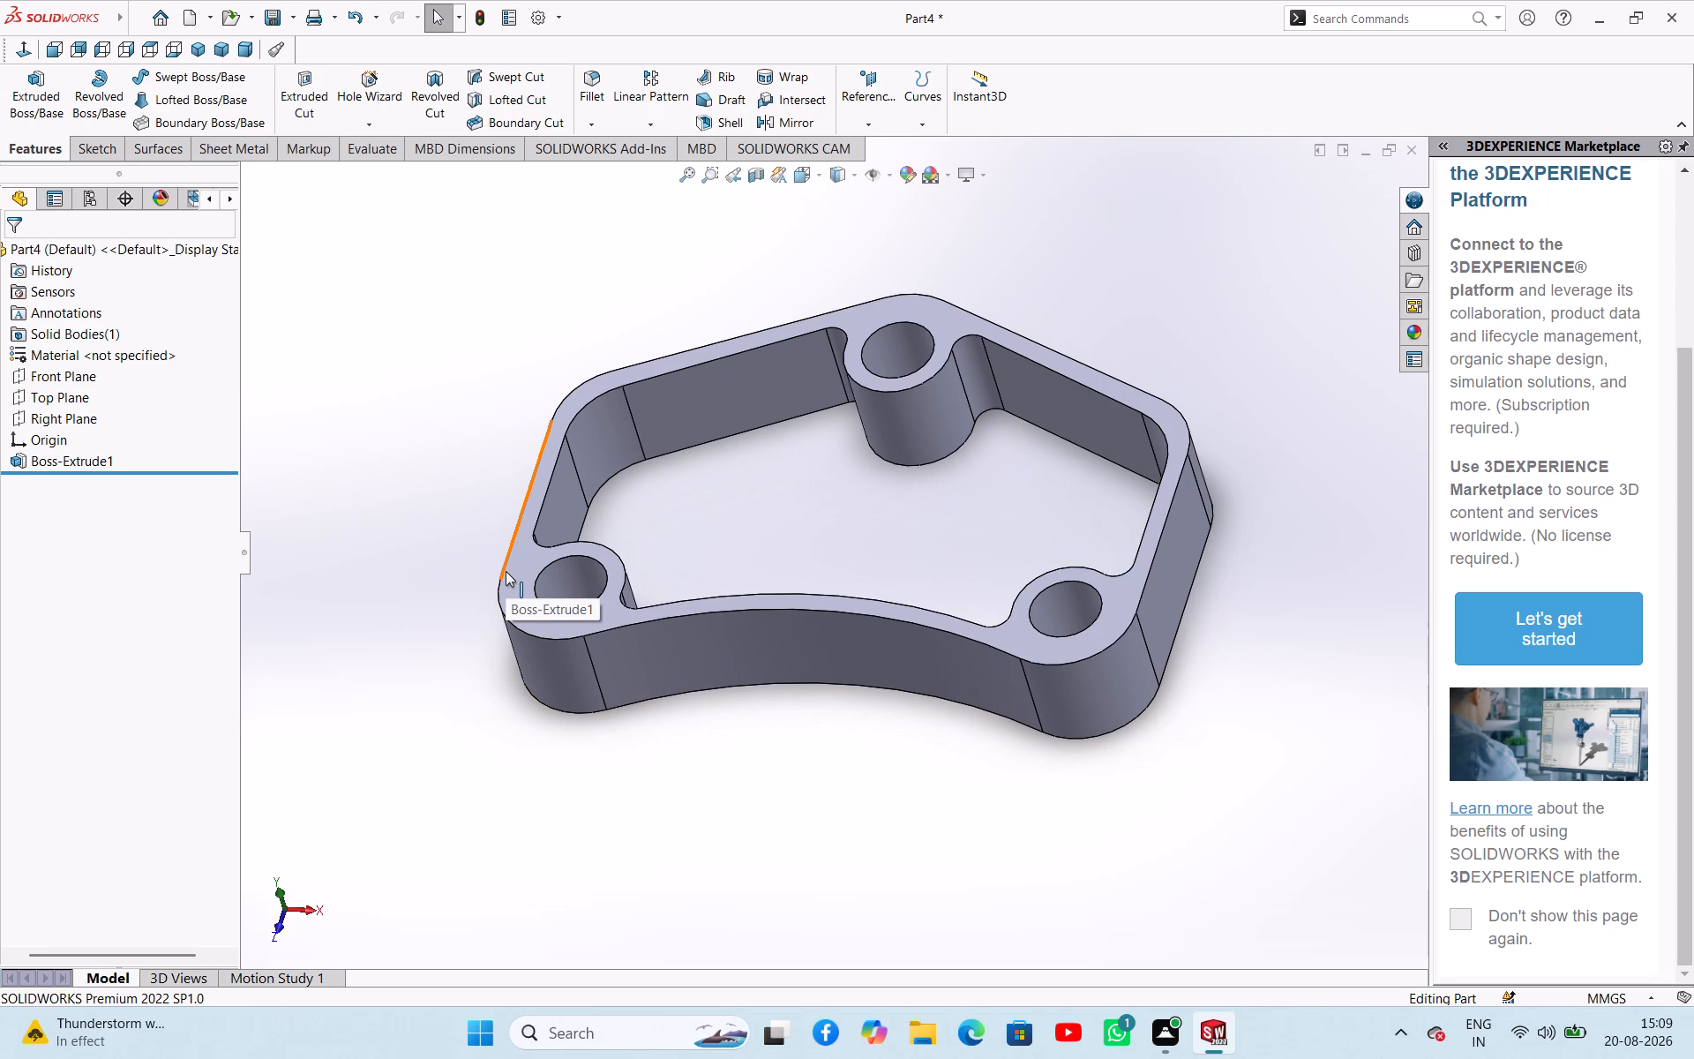
pyautogui.click(703, 857)
pyautogui.moveTo(723, 860); pyautogui.dragTo(776, 419, button='middle')
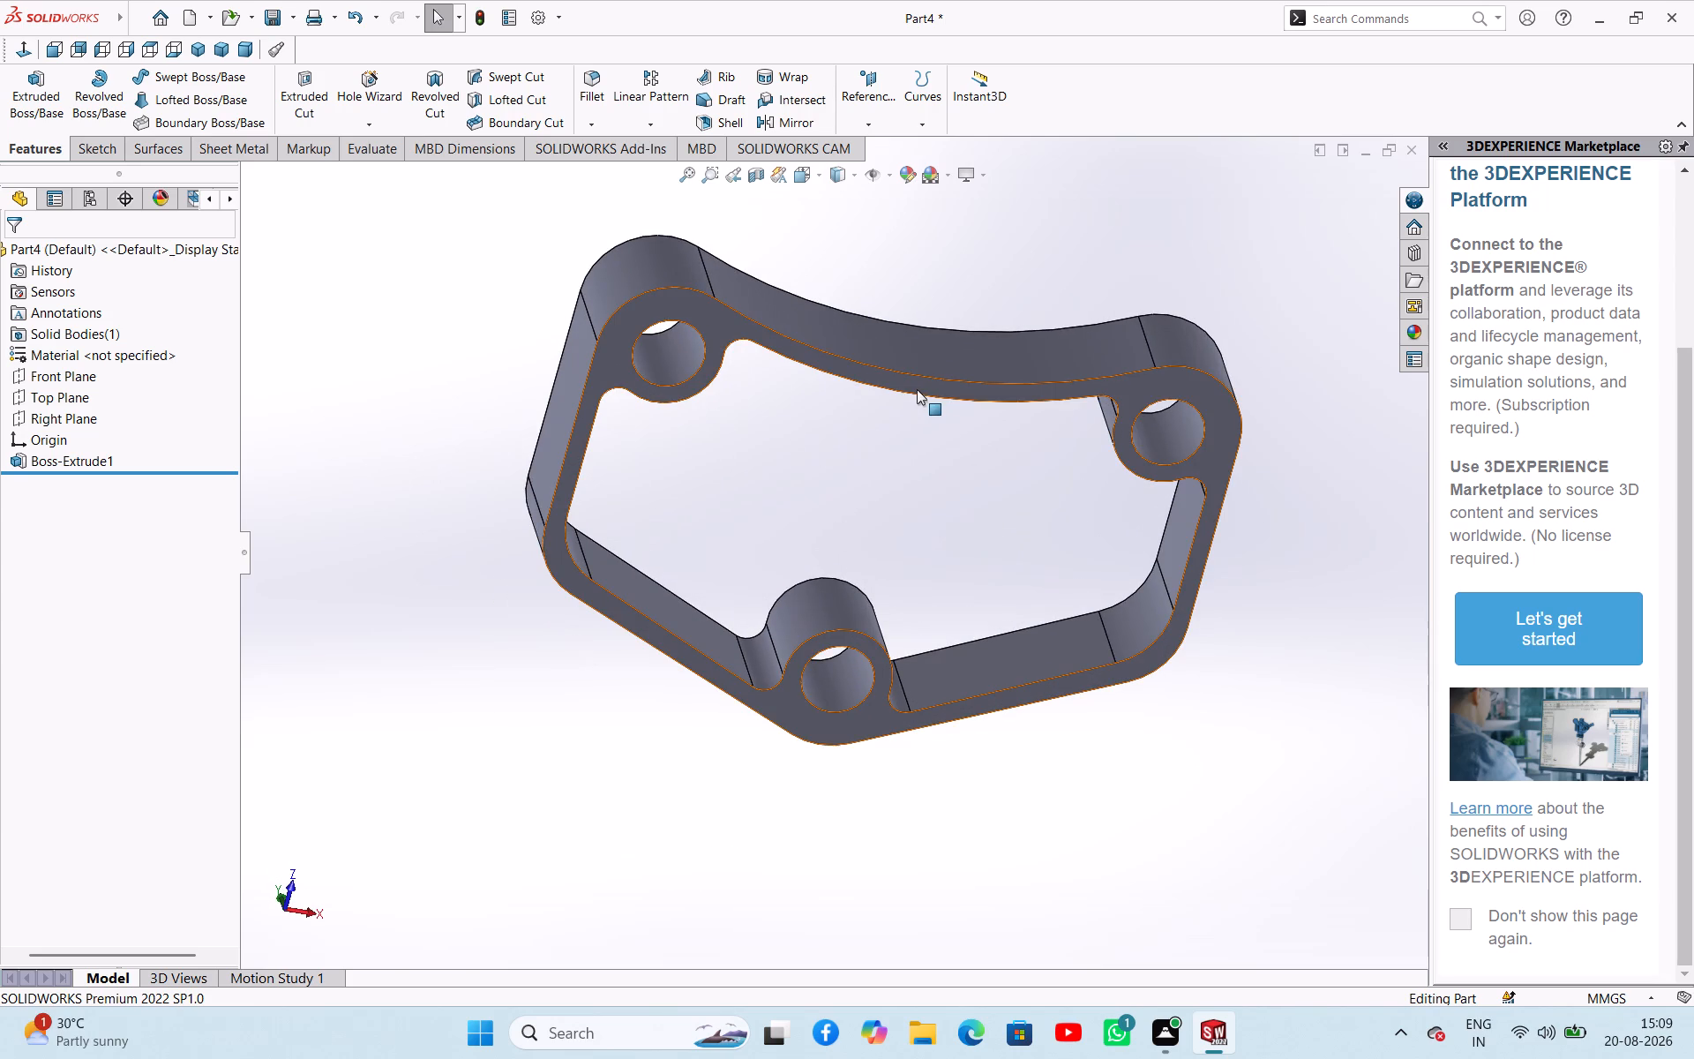
pyautogui.click(918, 388)
pyautogui.click(985, 335)
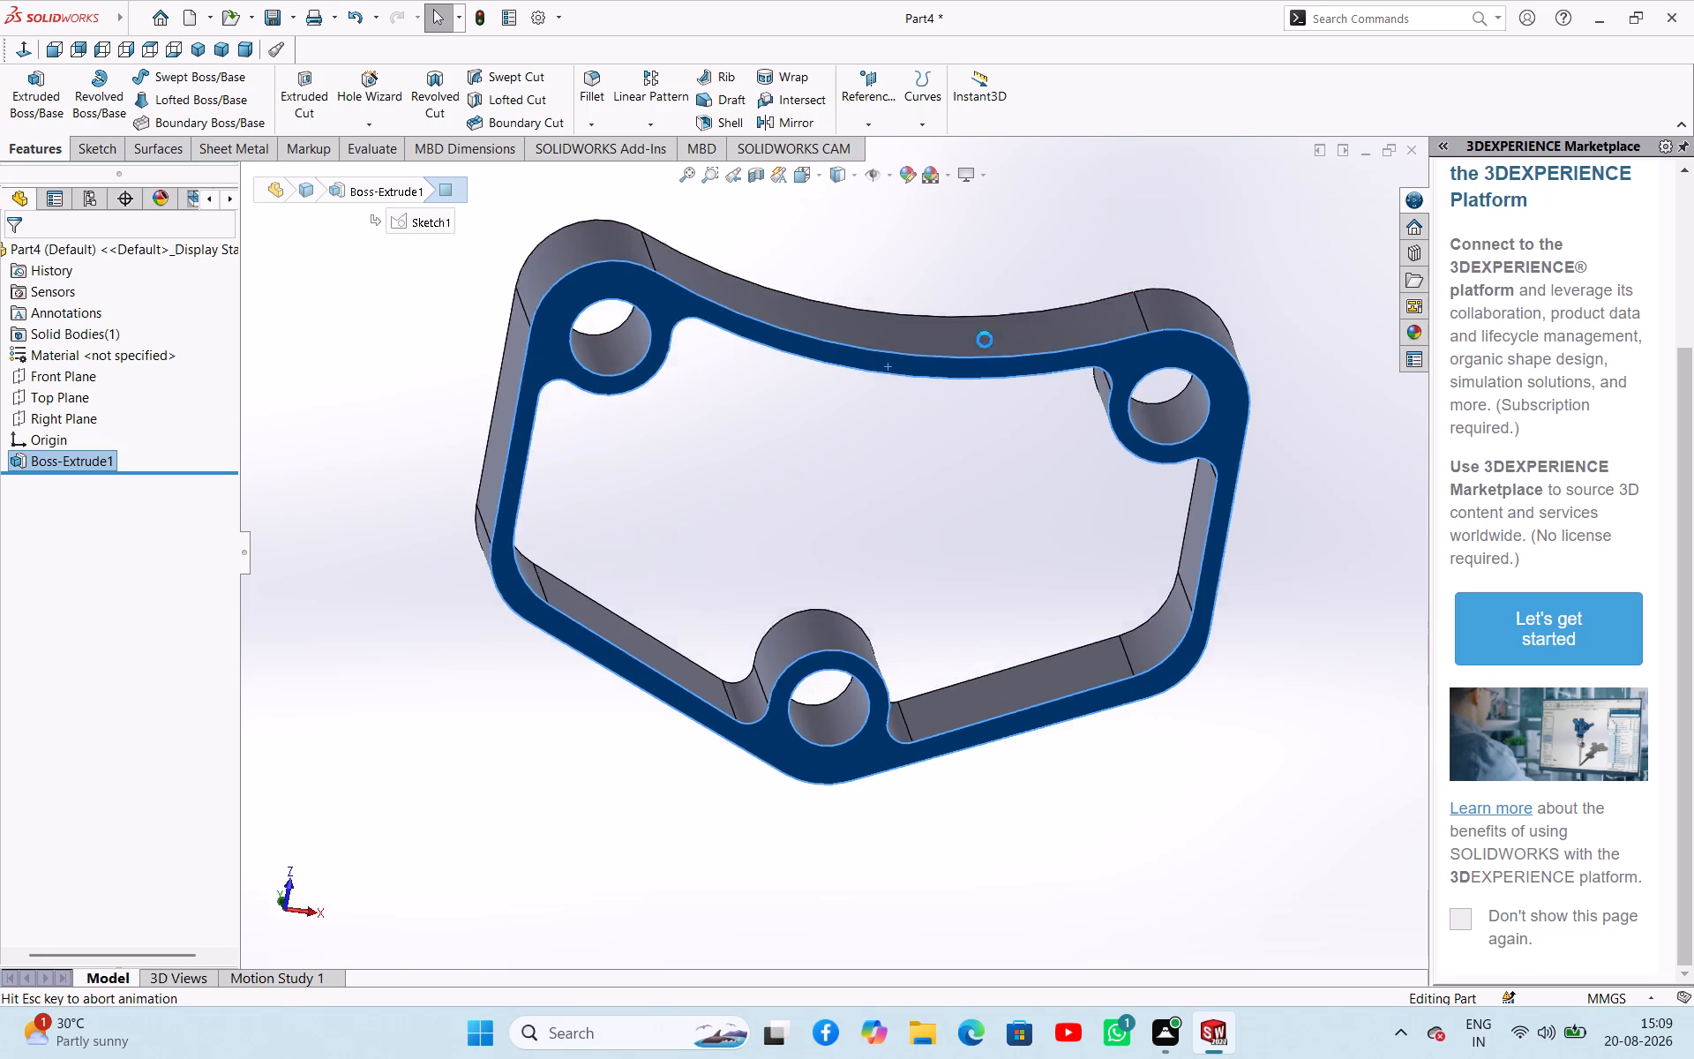
pyautogui.click(832, 514)
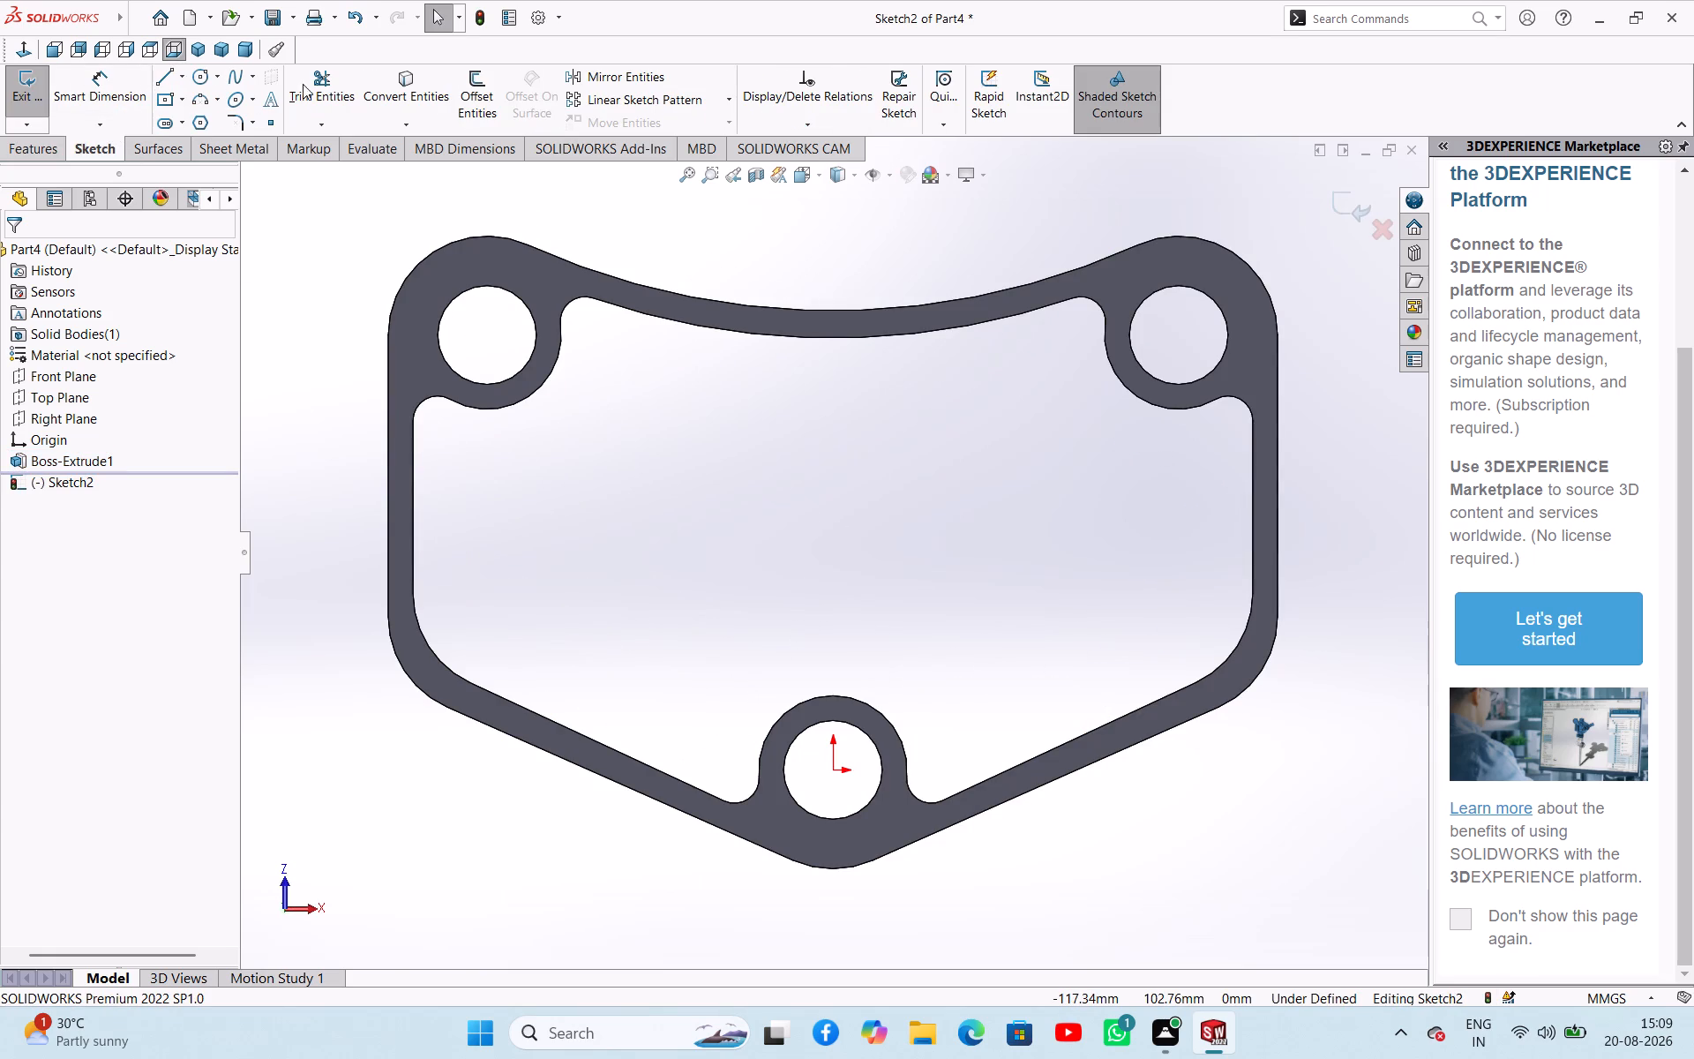
# Use Convert Entities on the bottom face to project its outer boundary into the sketch.
pyautogui.click(389, 95)
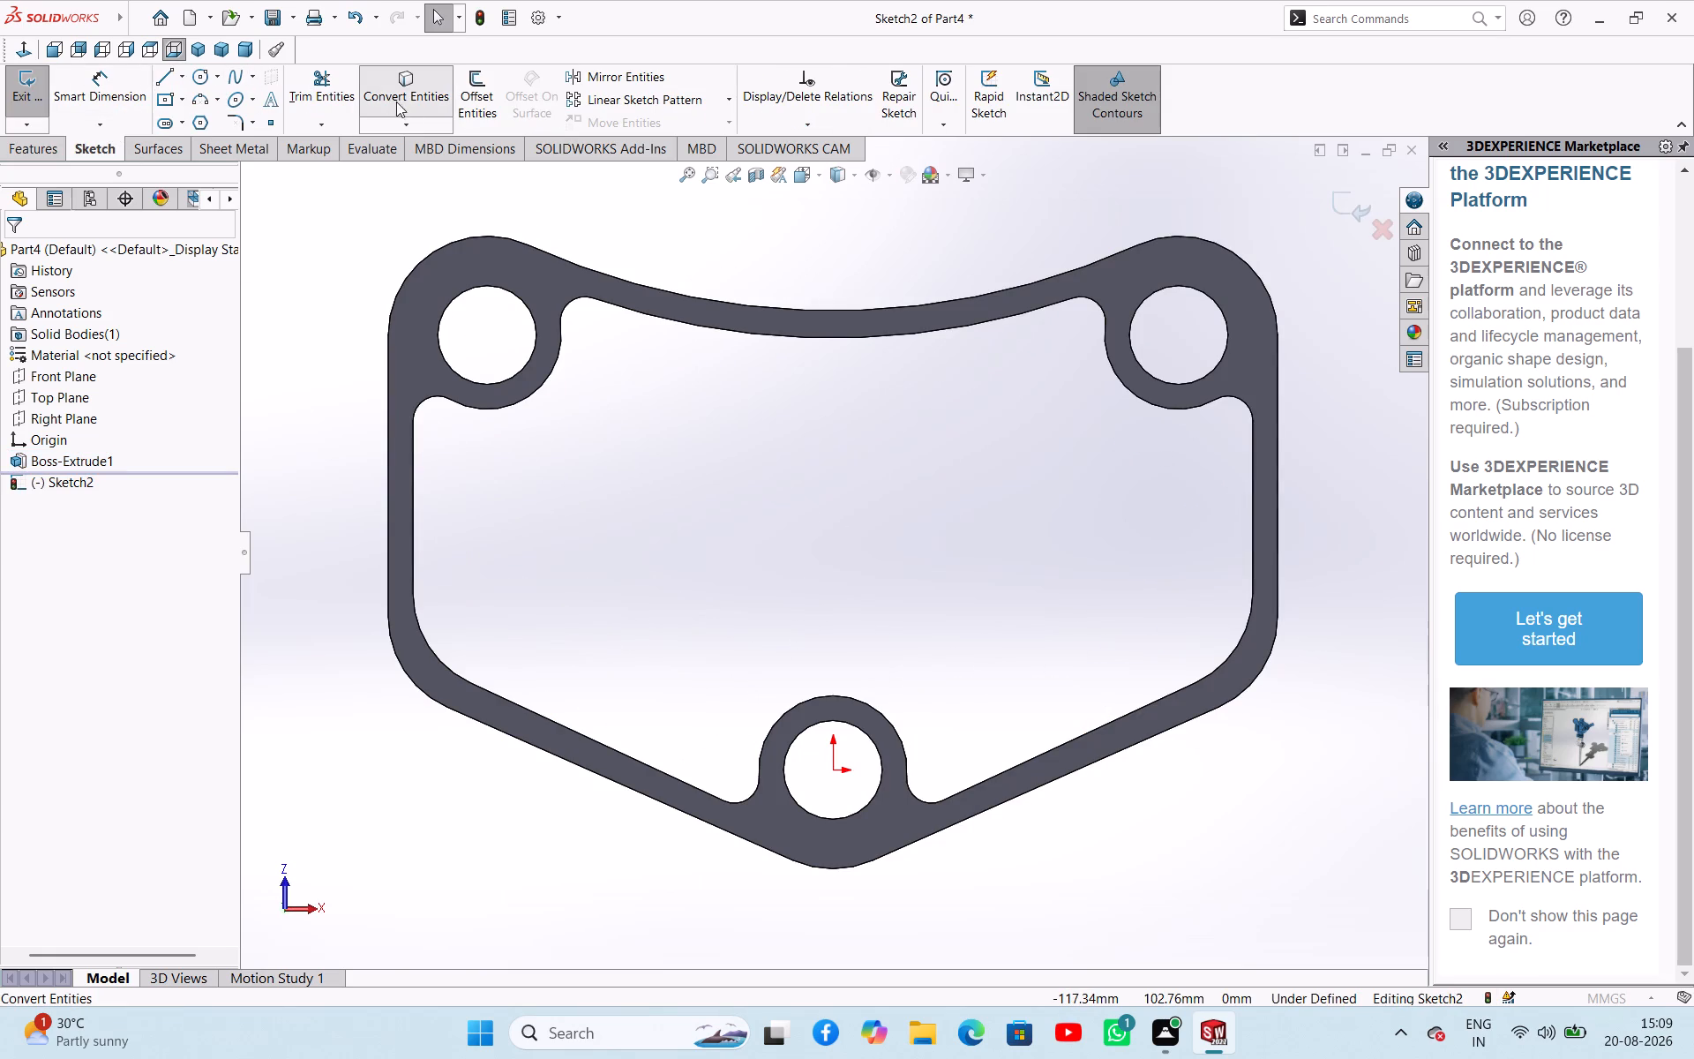
pyautogui.click(521, 267)
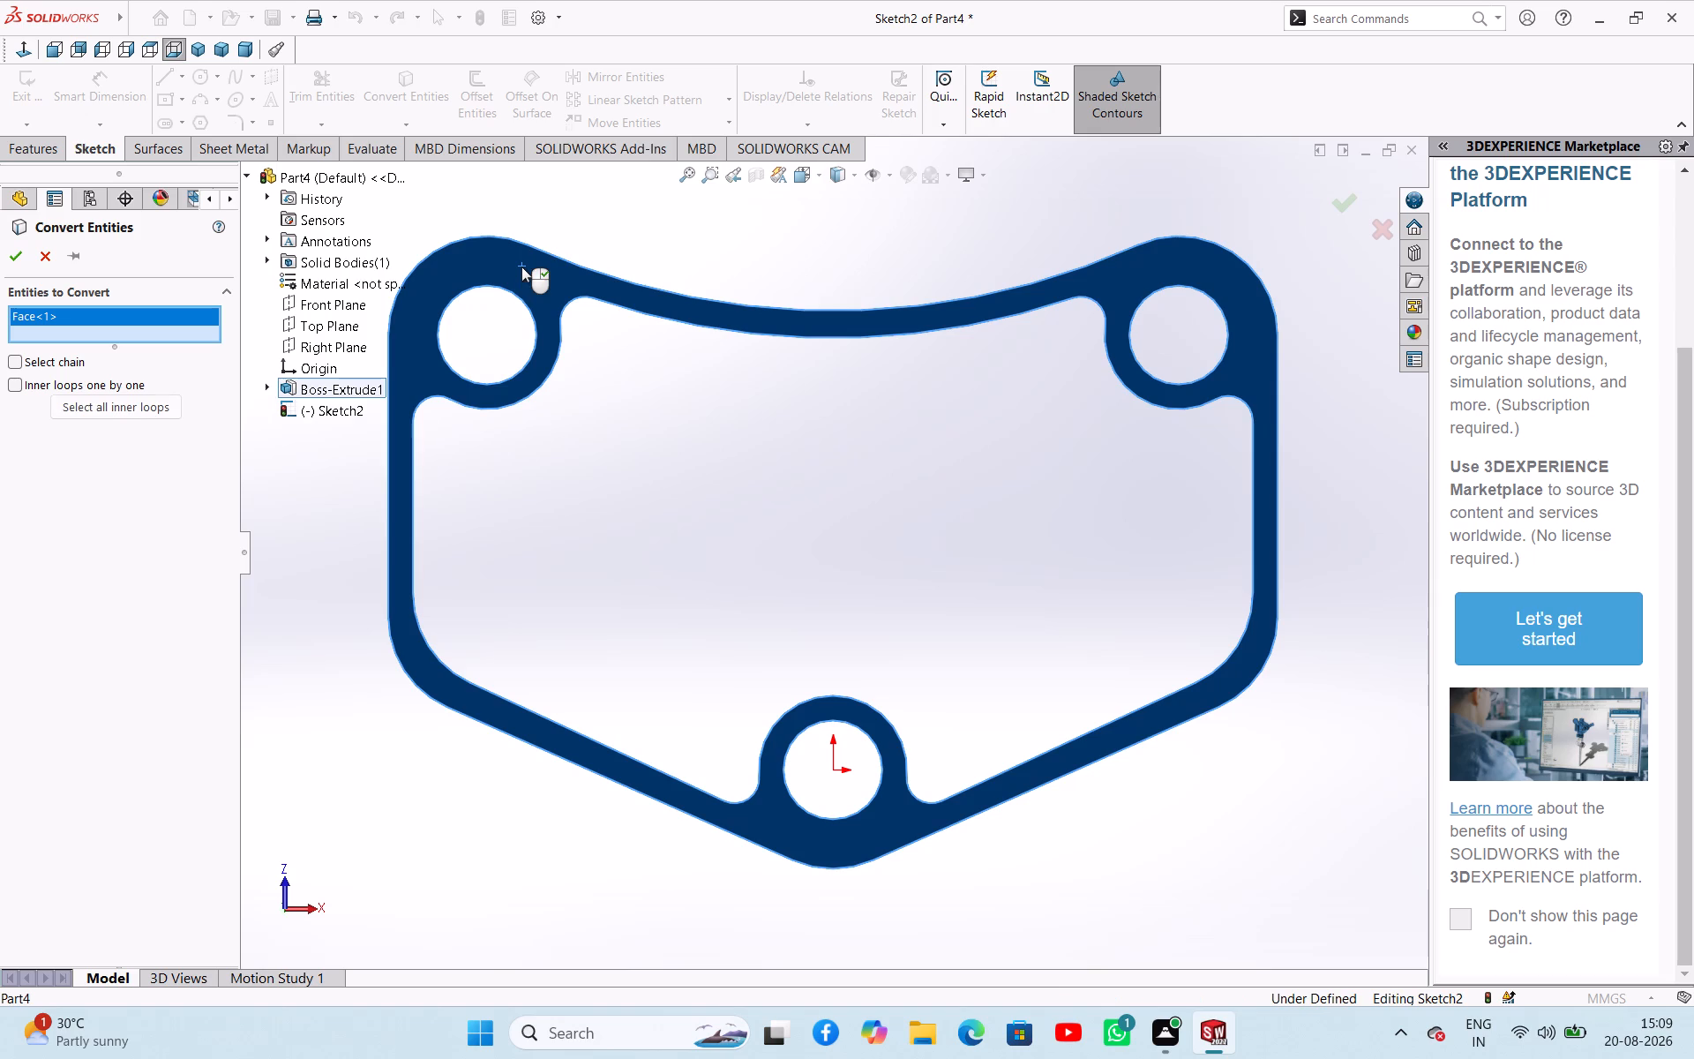
pyautogui.click(13, 248)
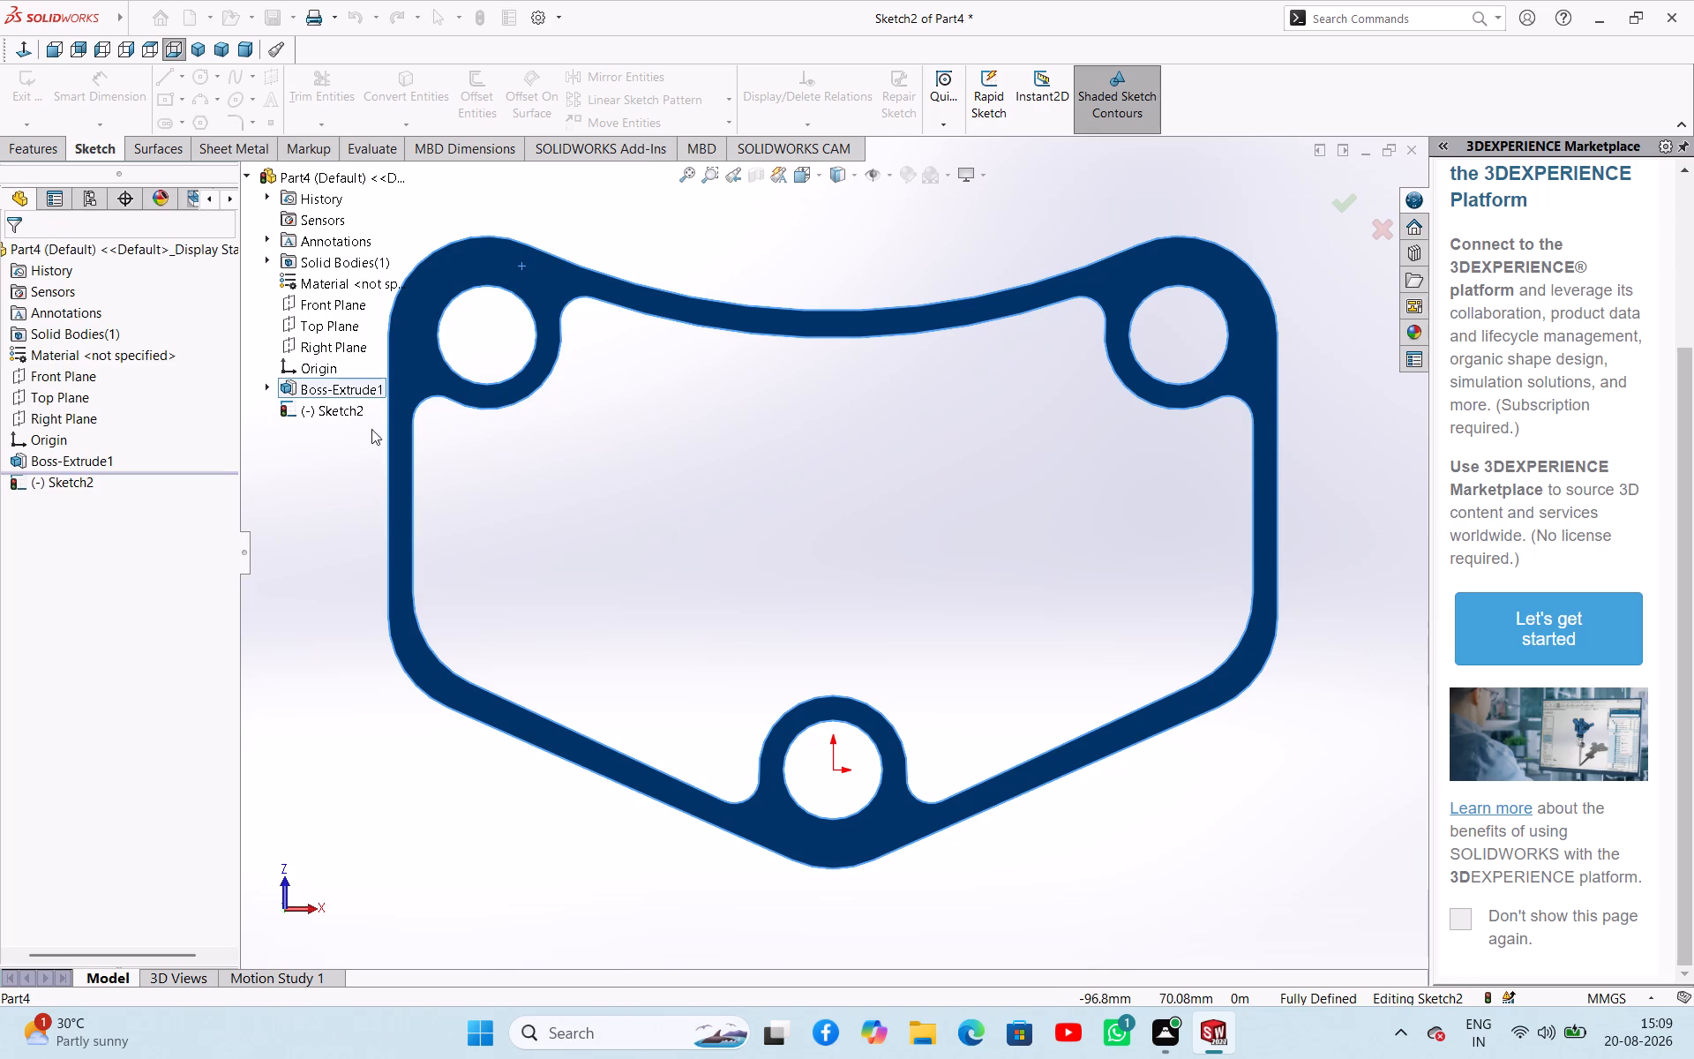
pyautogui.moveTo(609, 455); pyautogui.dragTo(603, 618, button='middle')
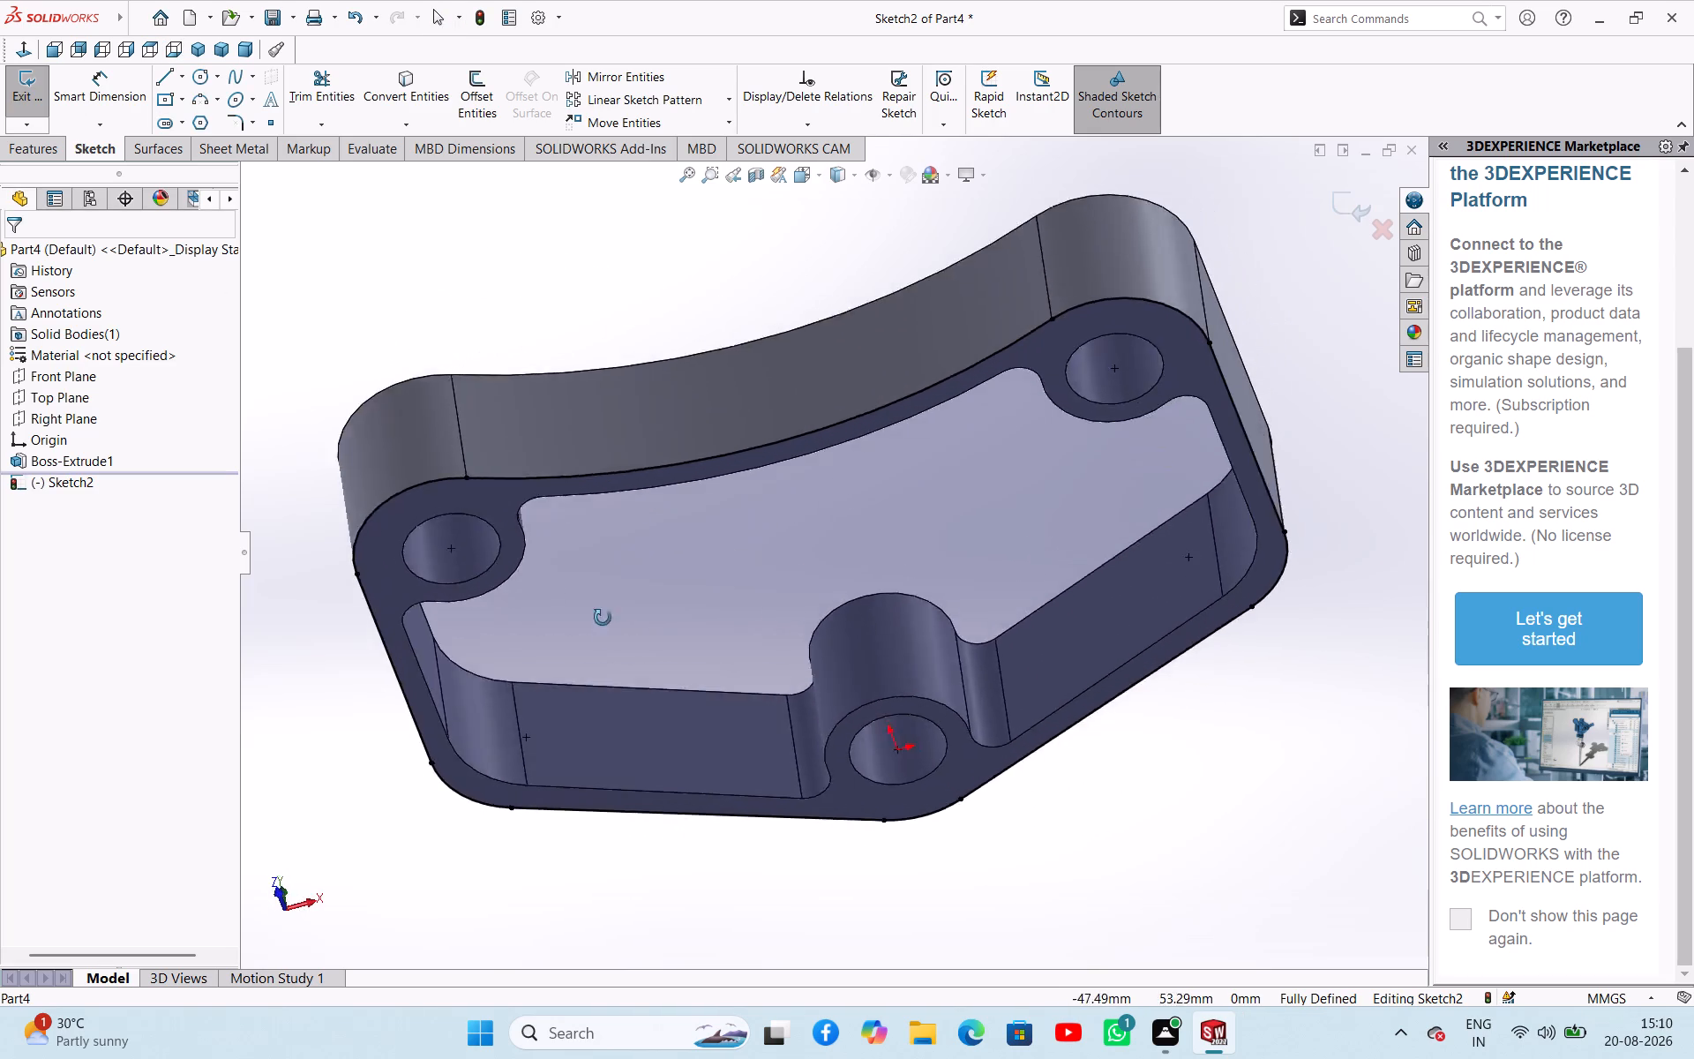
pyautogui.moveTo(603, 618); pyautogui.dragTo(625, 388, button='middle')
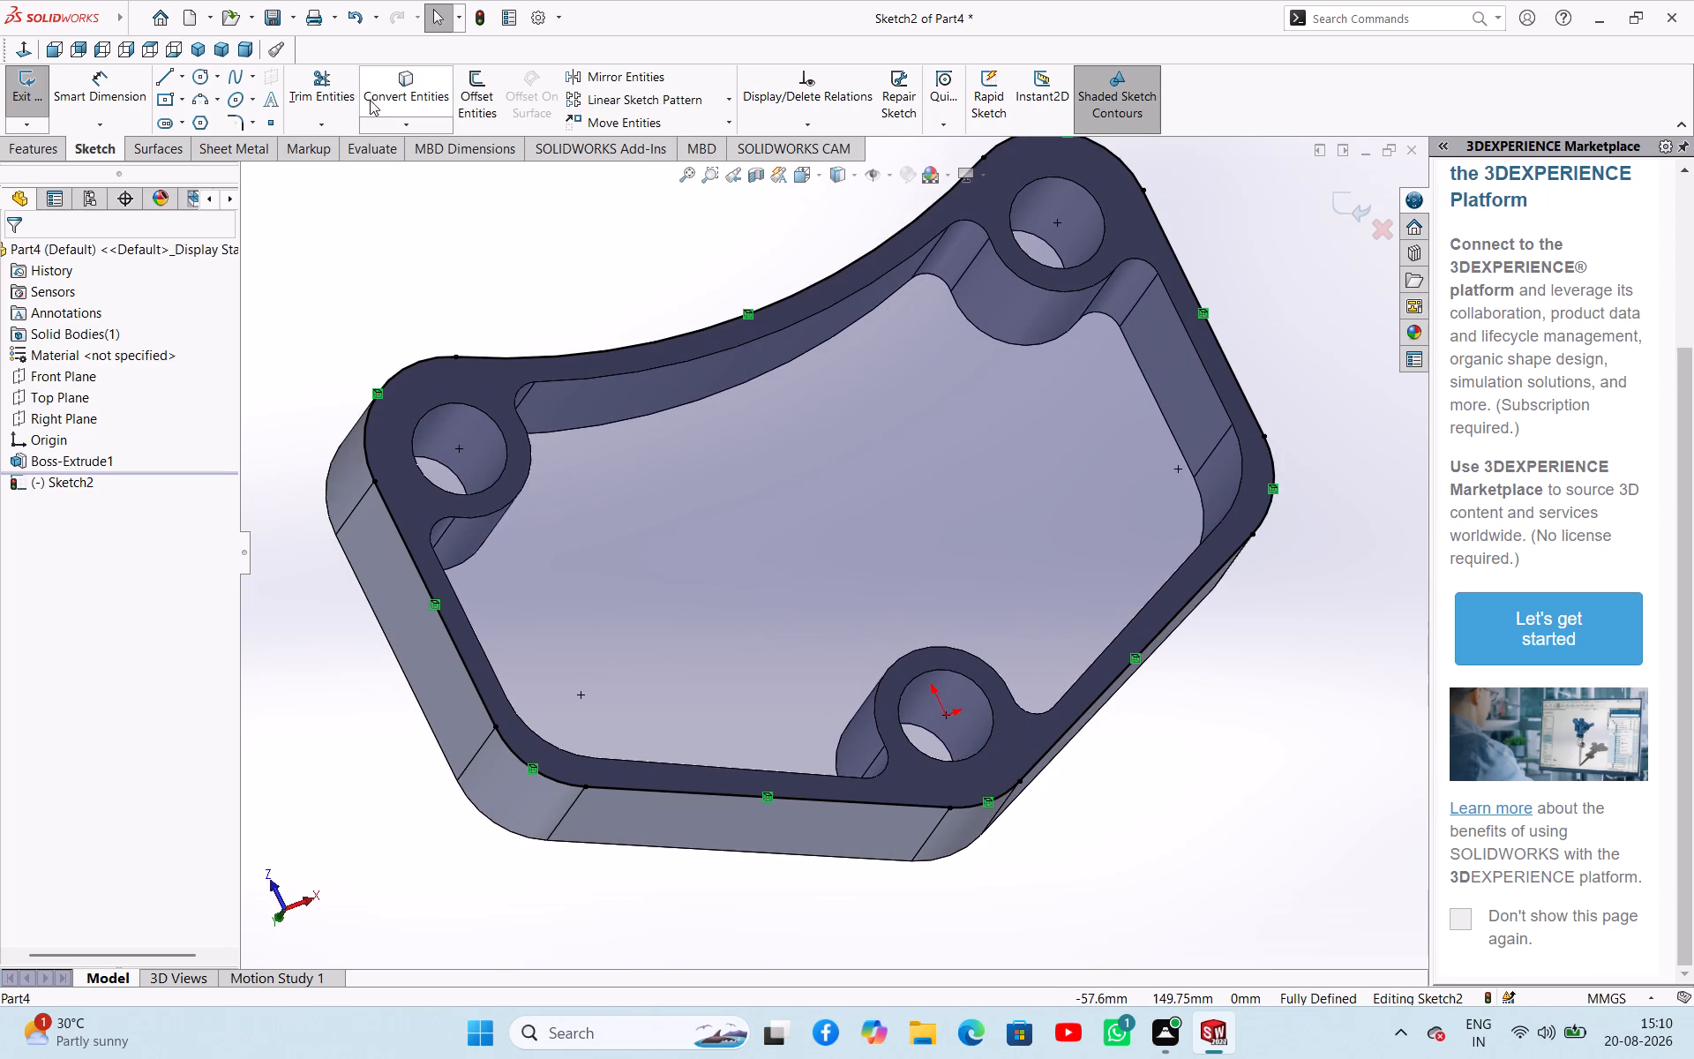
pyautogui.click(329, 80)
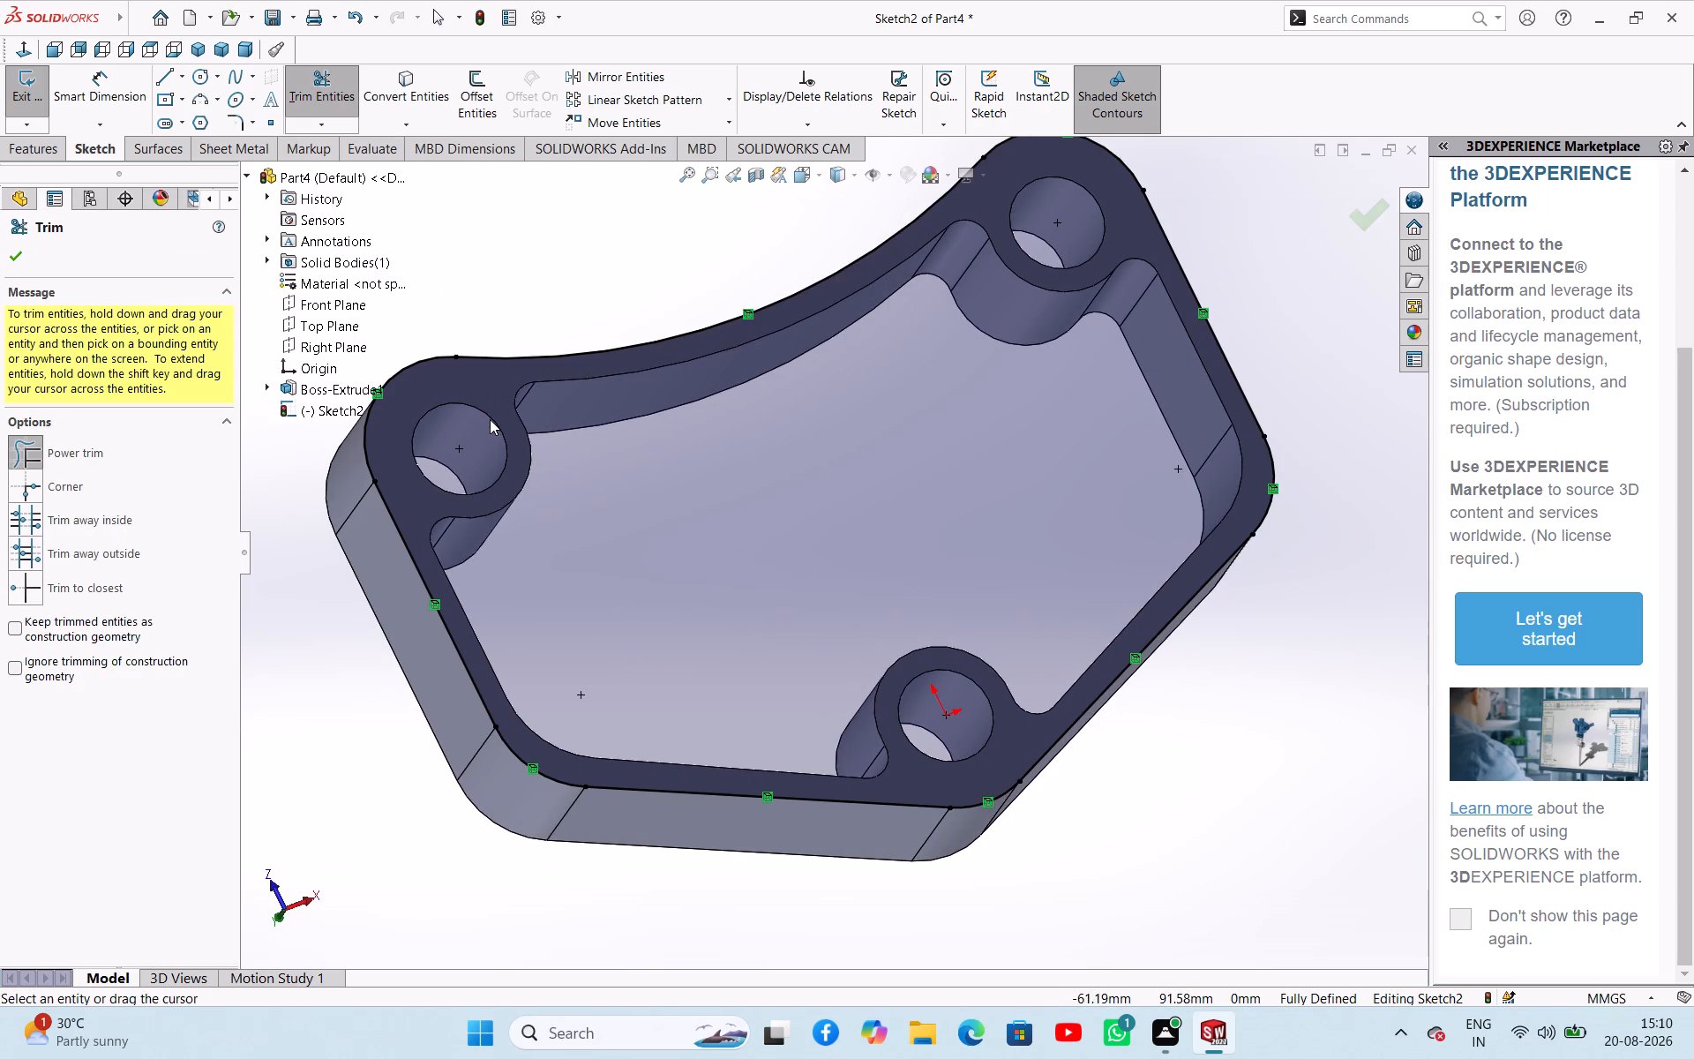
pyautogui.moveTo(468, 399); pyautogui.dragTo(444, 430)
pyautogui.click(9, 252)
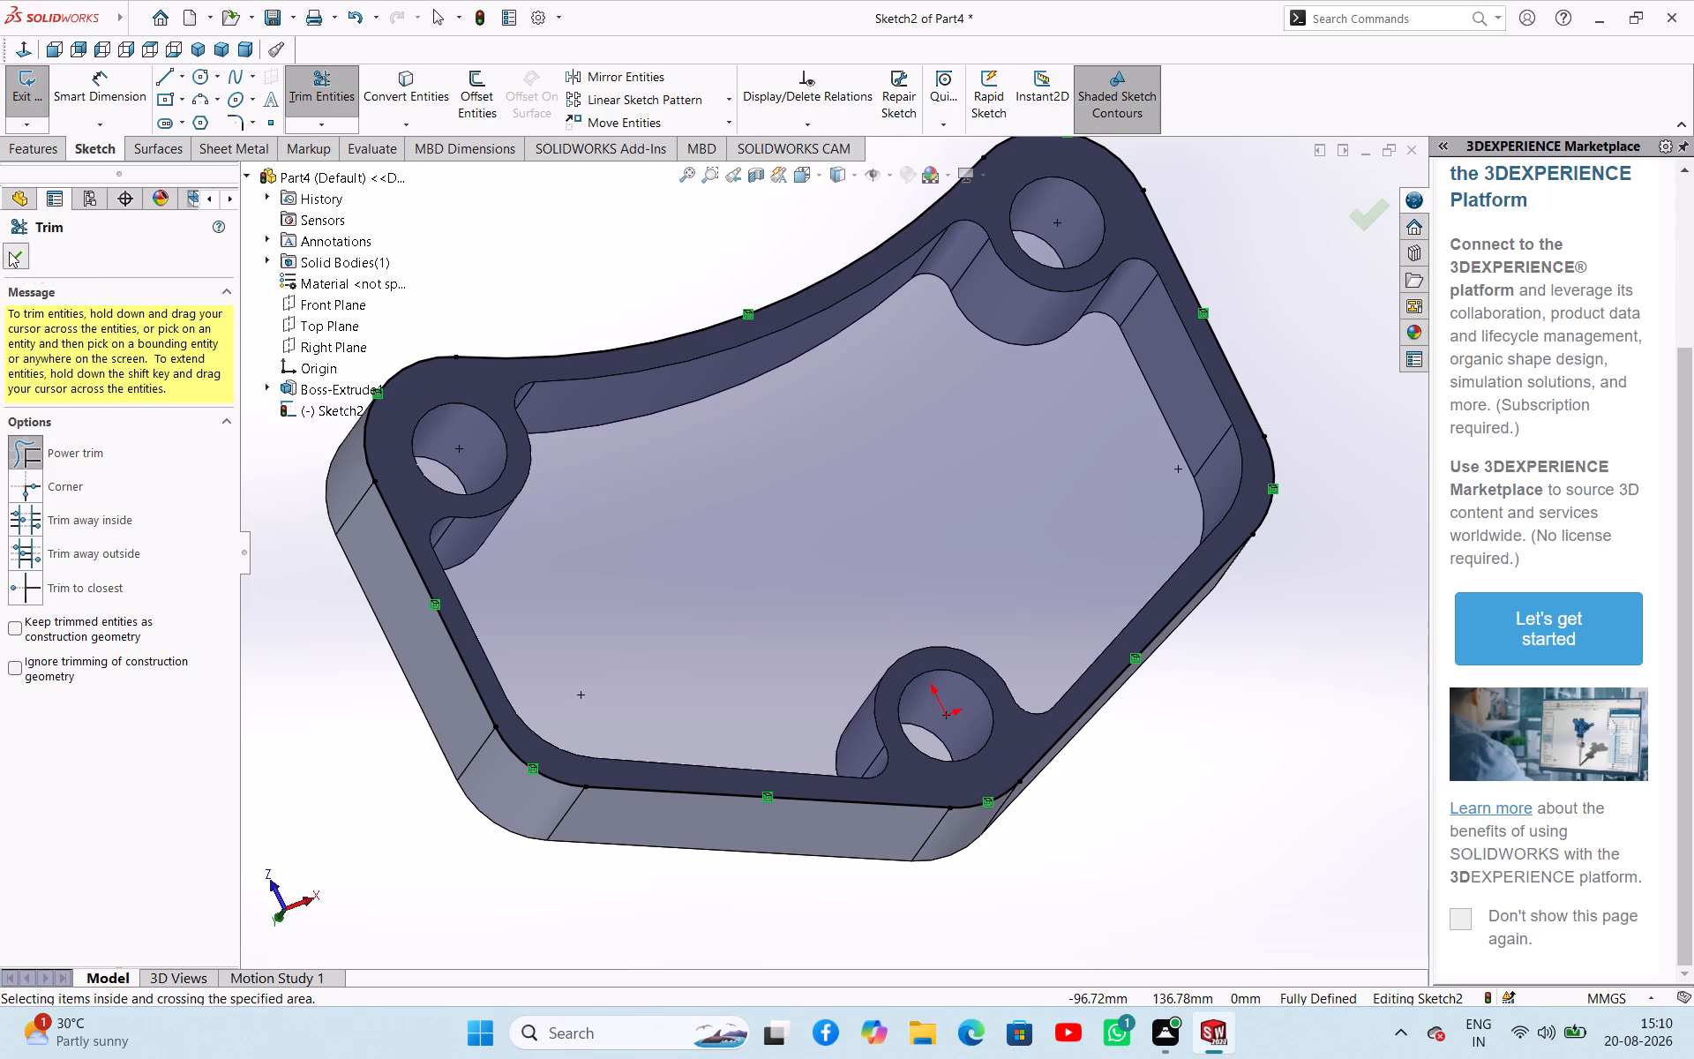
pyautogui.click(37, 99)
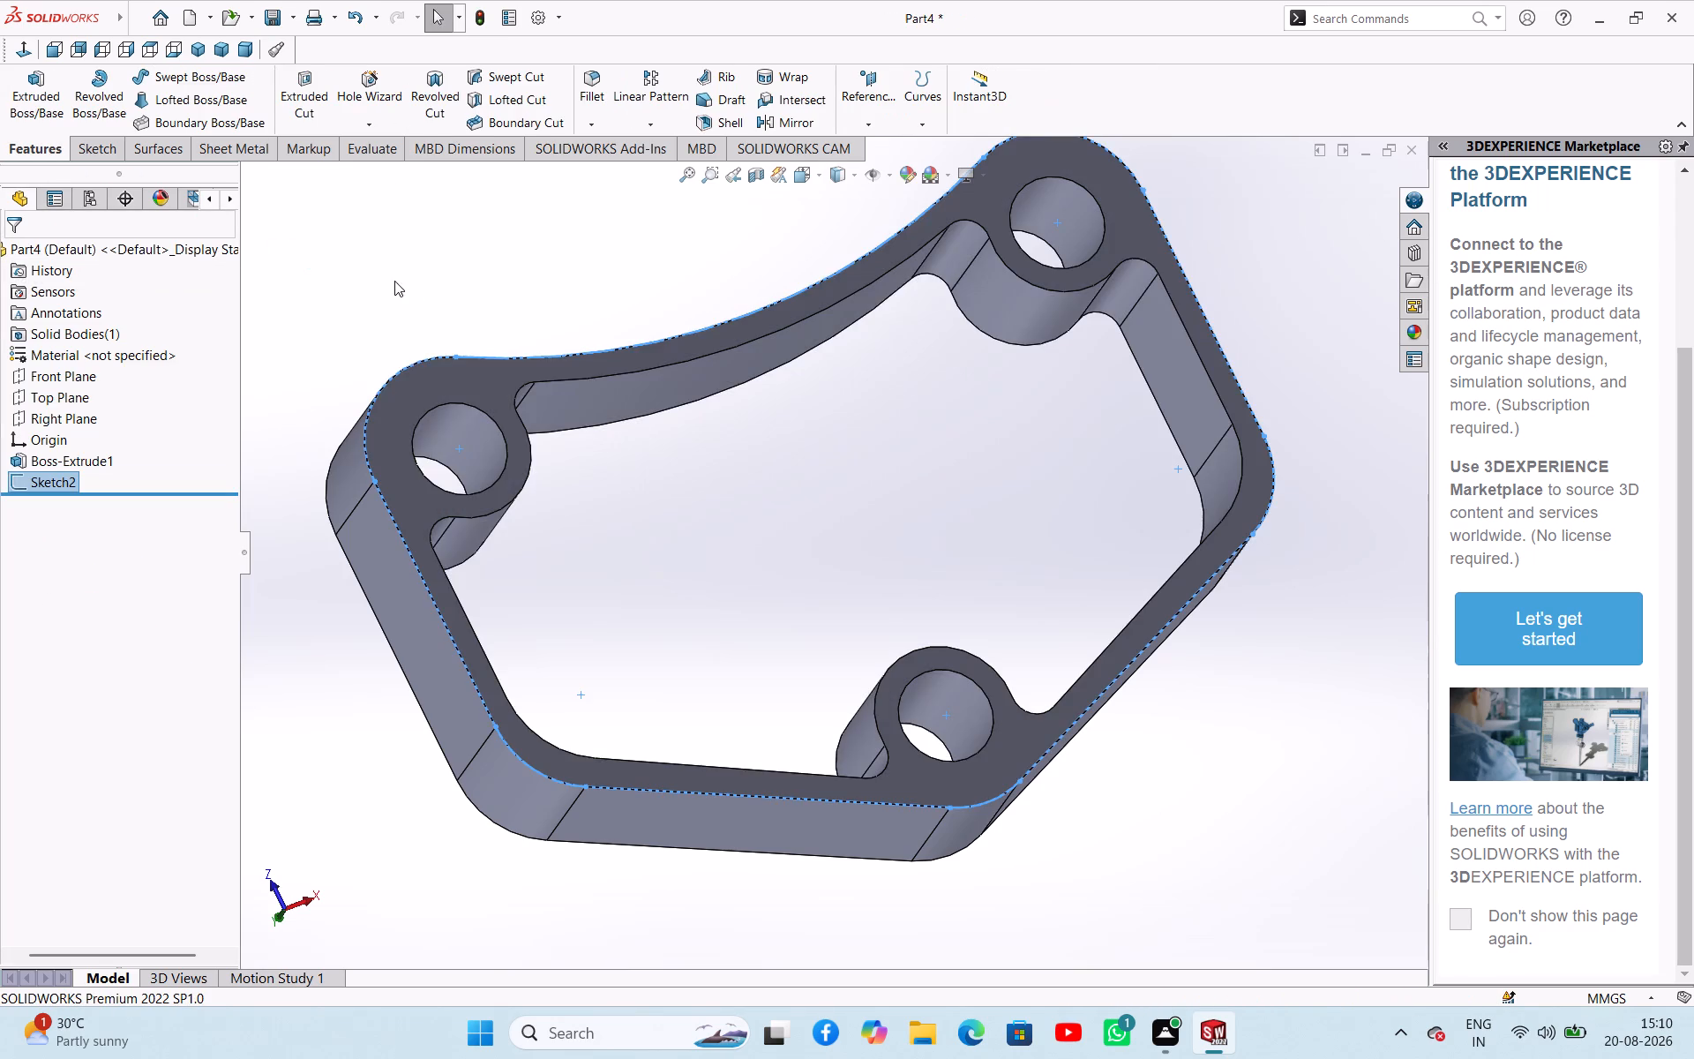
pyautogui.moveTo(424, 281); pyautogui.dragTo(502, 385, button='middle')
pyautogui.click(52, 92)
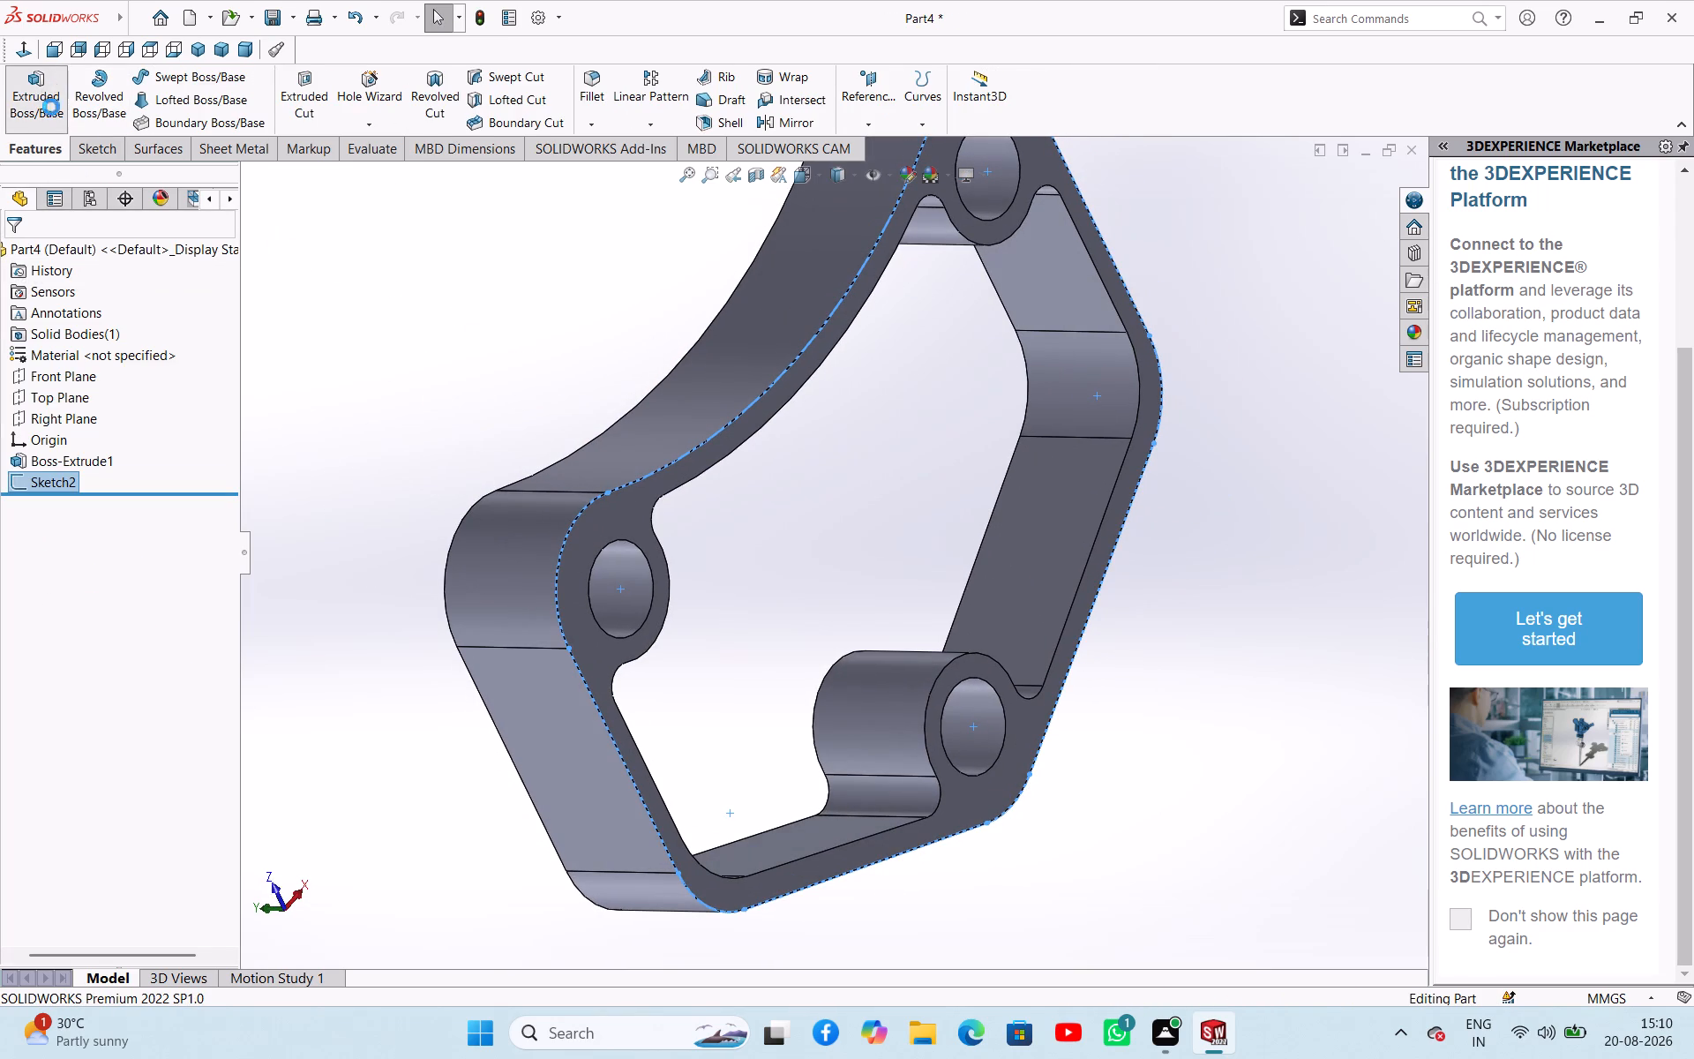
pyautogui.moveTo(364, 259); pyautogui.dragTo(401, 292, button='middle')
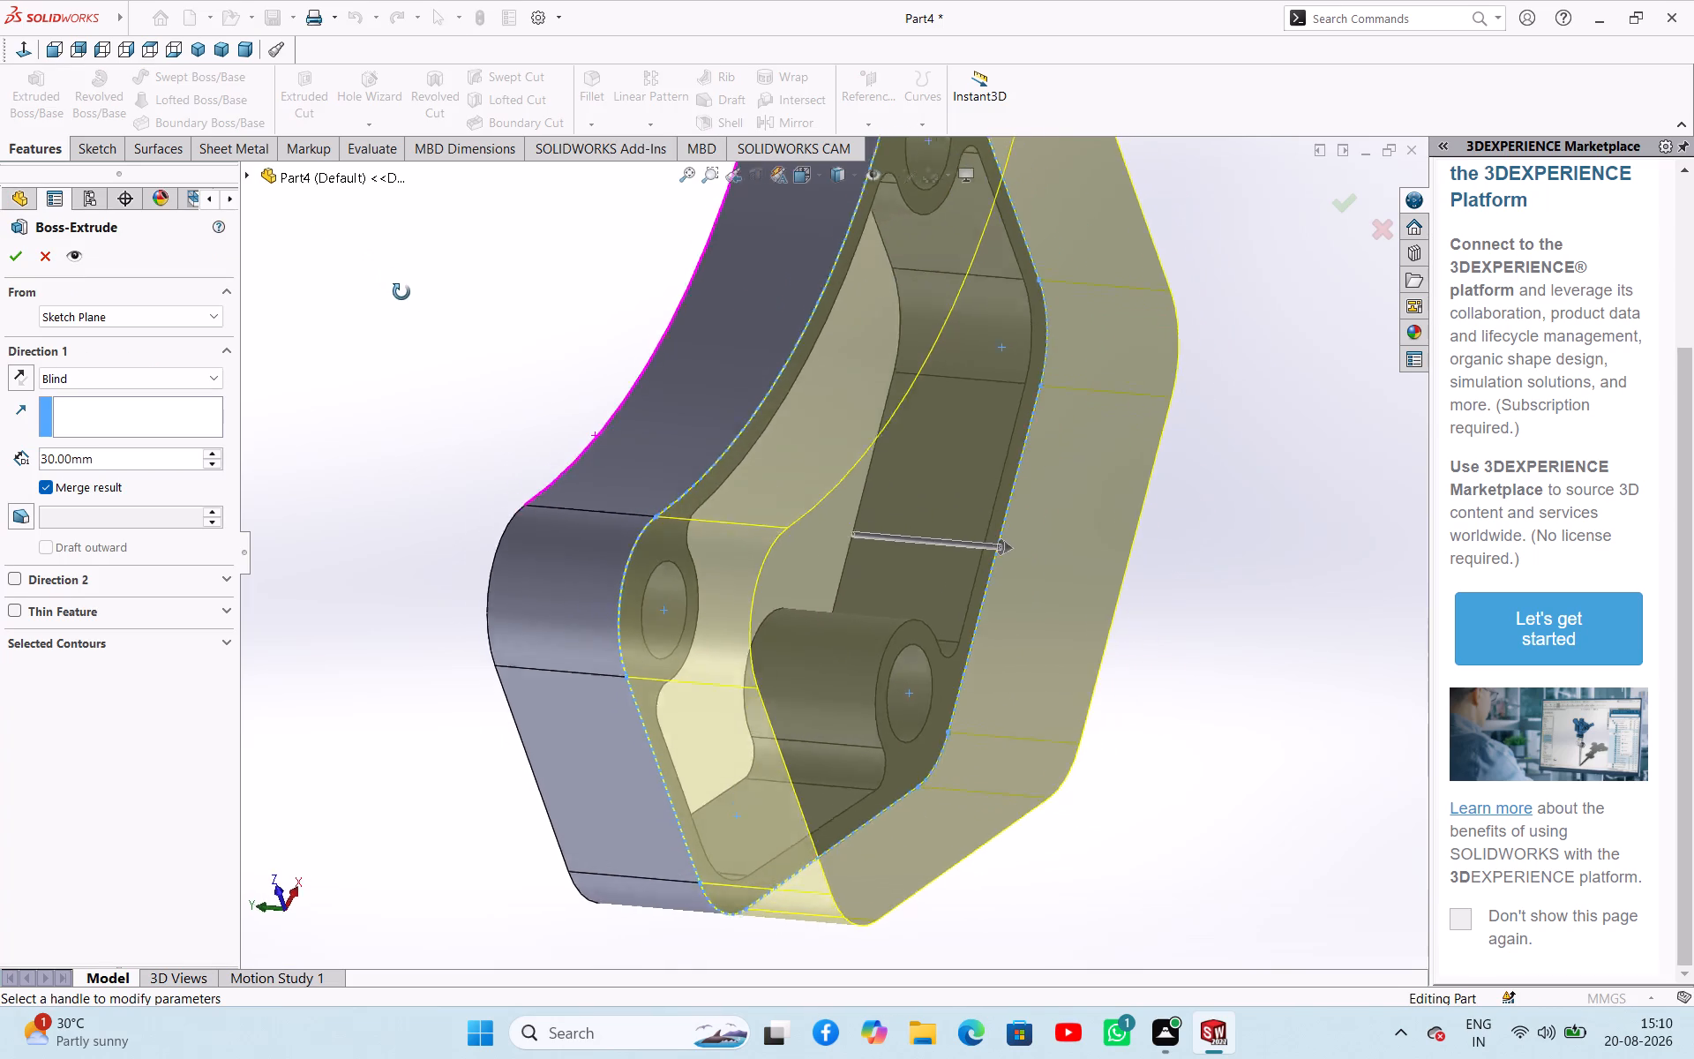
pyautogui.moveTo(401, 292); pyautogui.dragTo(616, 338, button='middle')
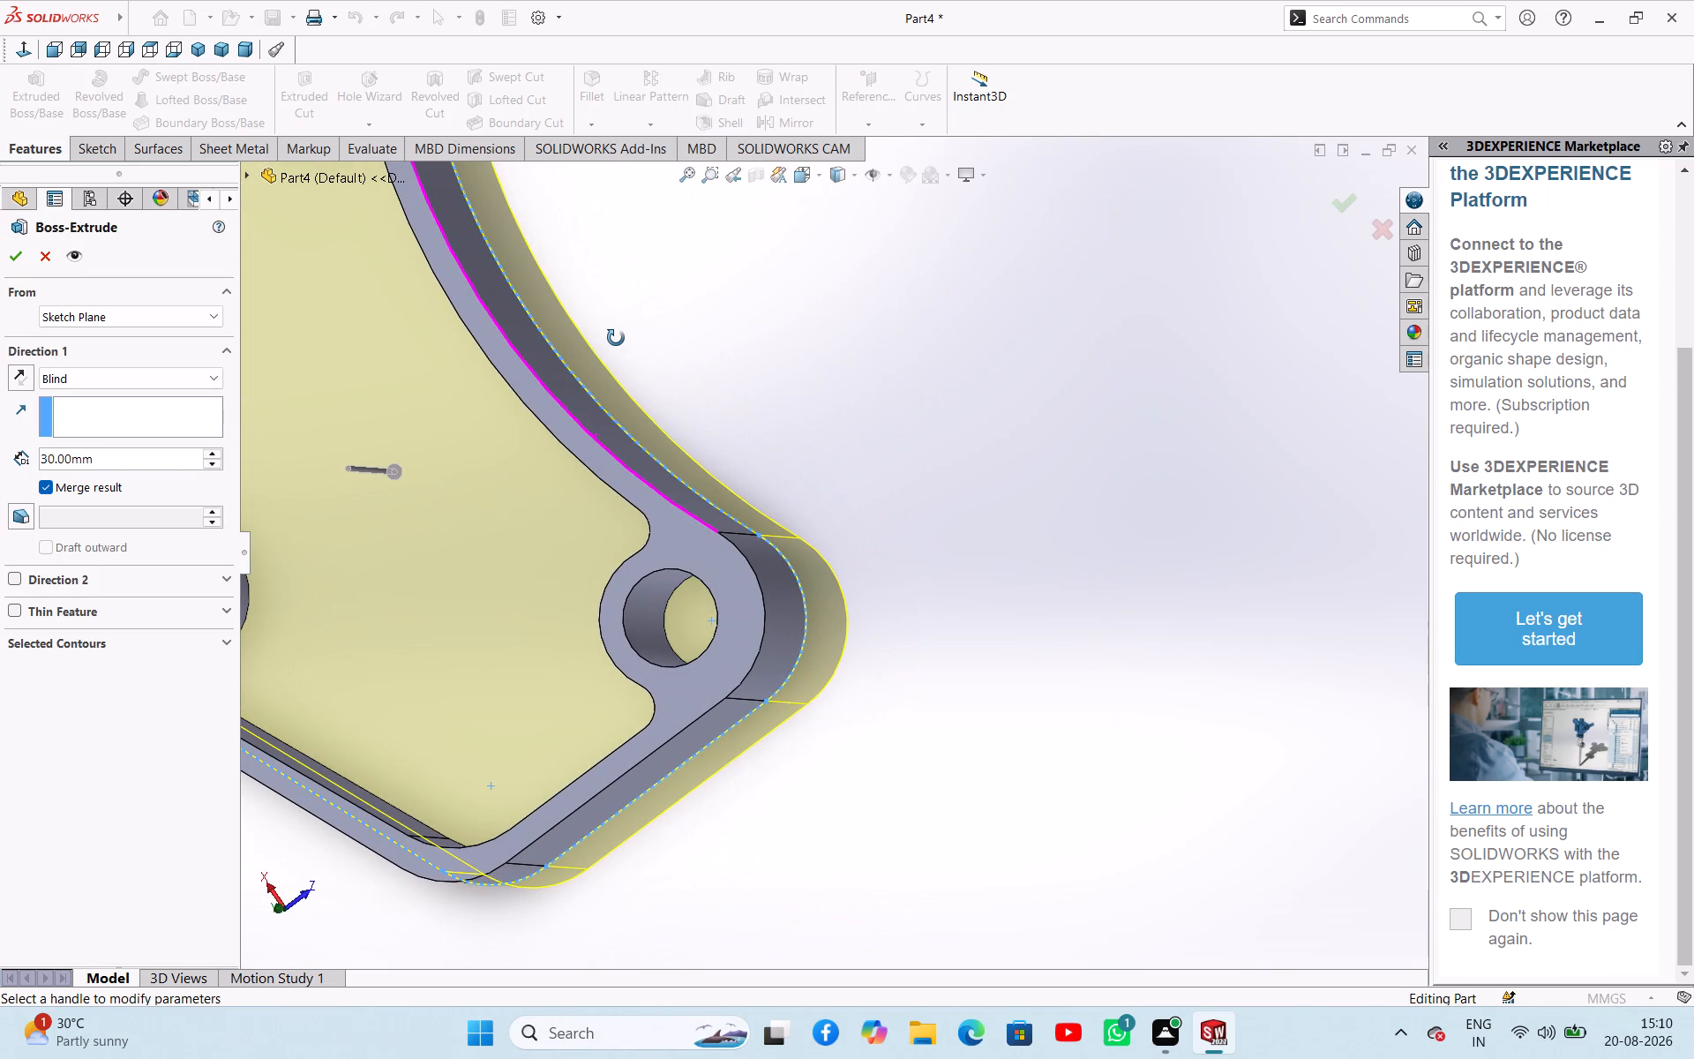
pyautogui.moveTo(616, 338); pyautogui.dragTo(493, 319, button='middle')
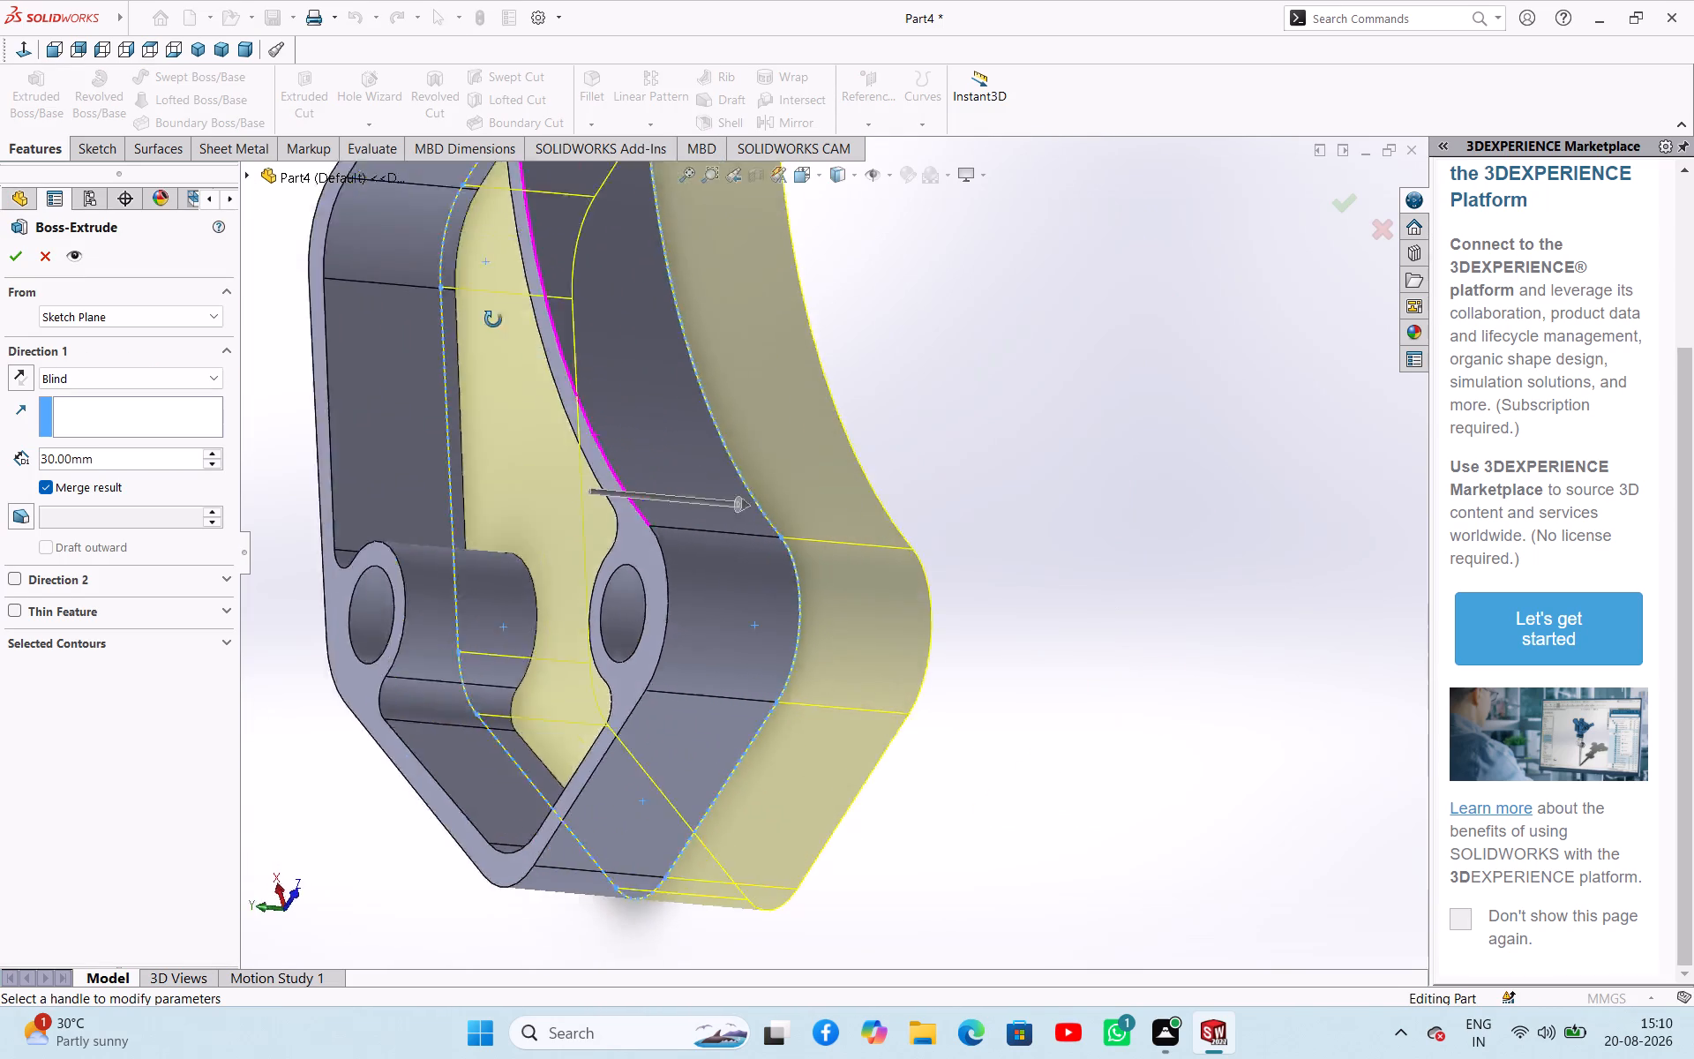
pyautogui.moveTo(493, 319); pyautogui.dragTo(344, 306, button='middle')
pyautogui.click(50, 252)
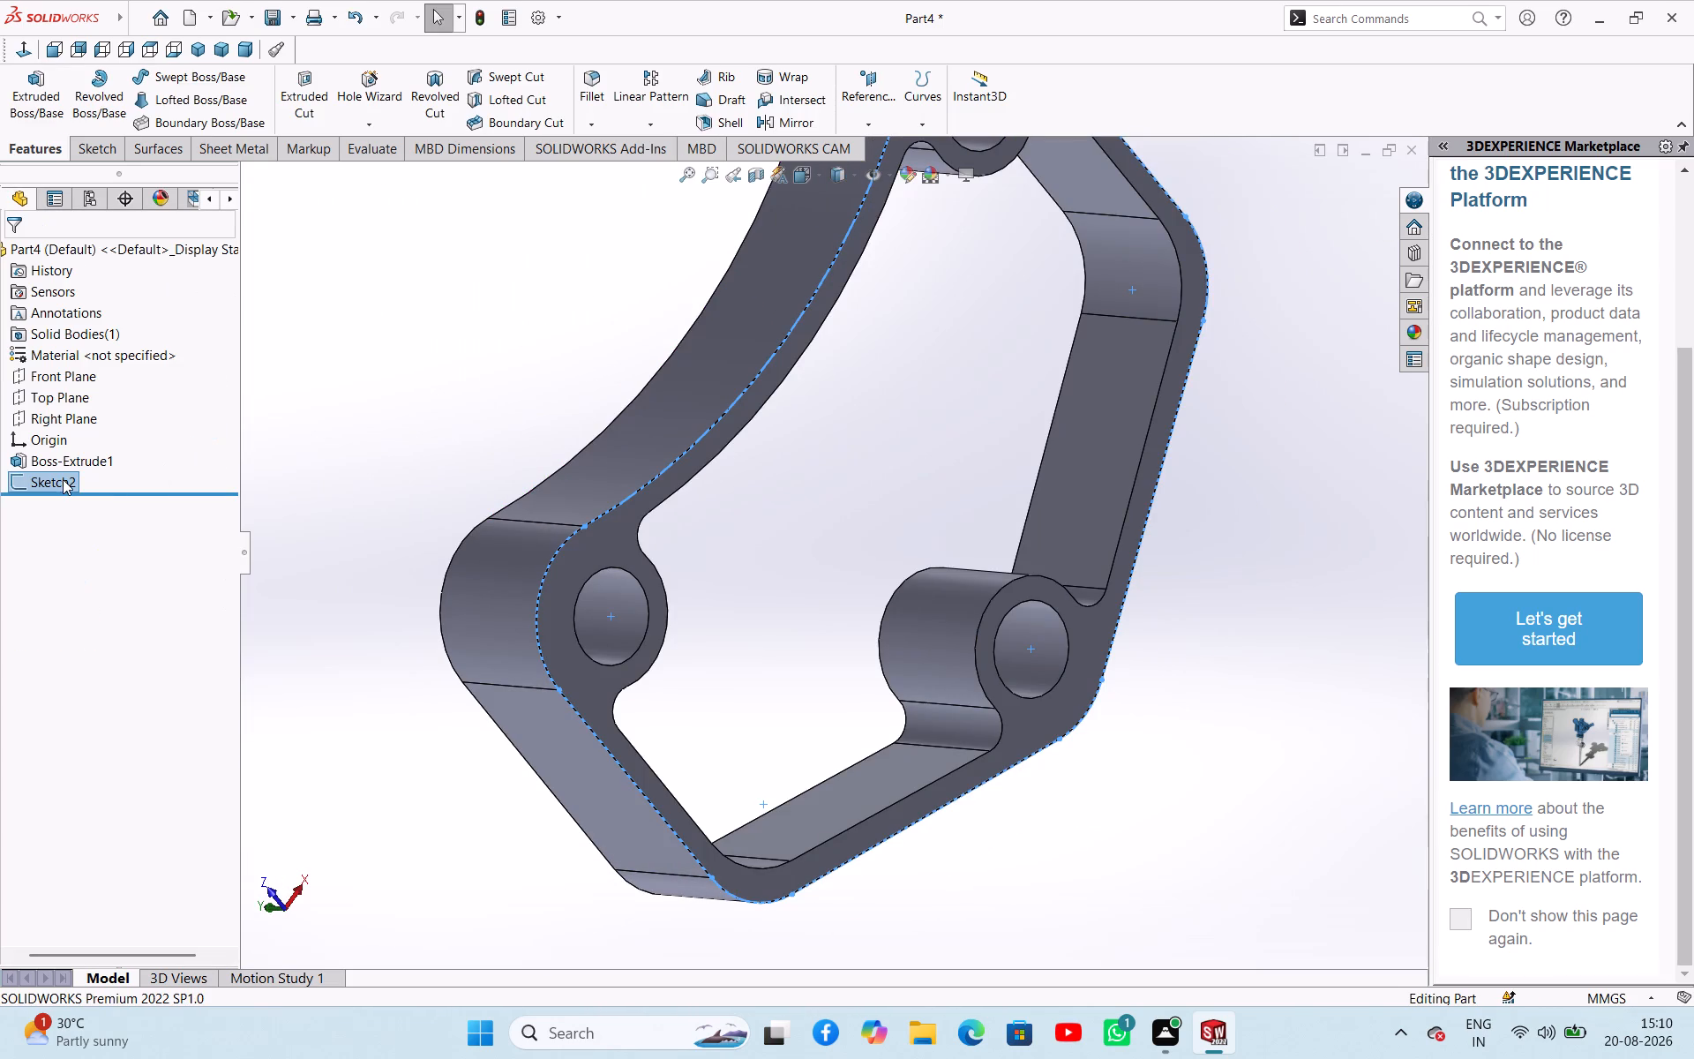
# Reopen Sketch2, draw a 10 mm radius circle concentric with the upper-left hole as seen from the bottom, and exit the sketch.
pyautogui.click(63, 479)
pyautogui.click(81, 427)
pyautogui.click(379, 400)
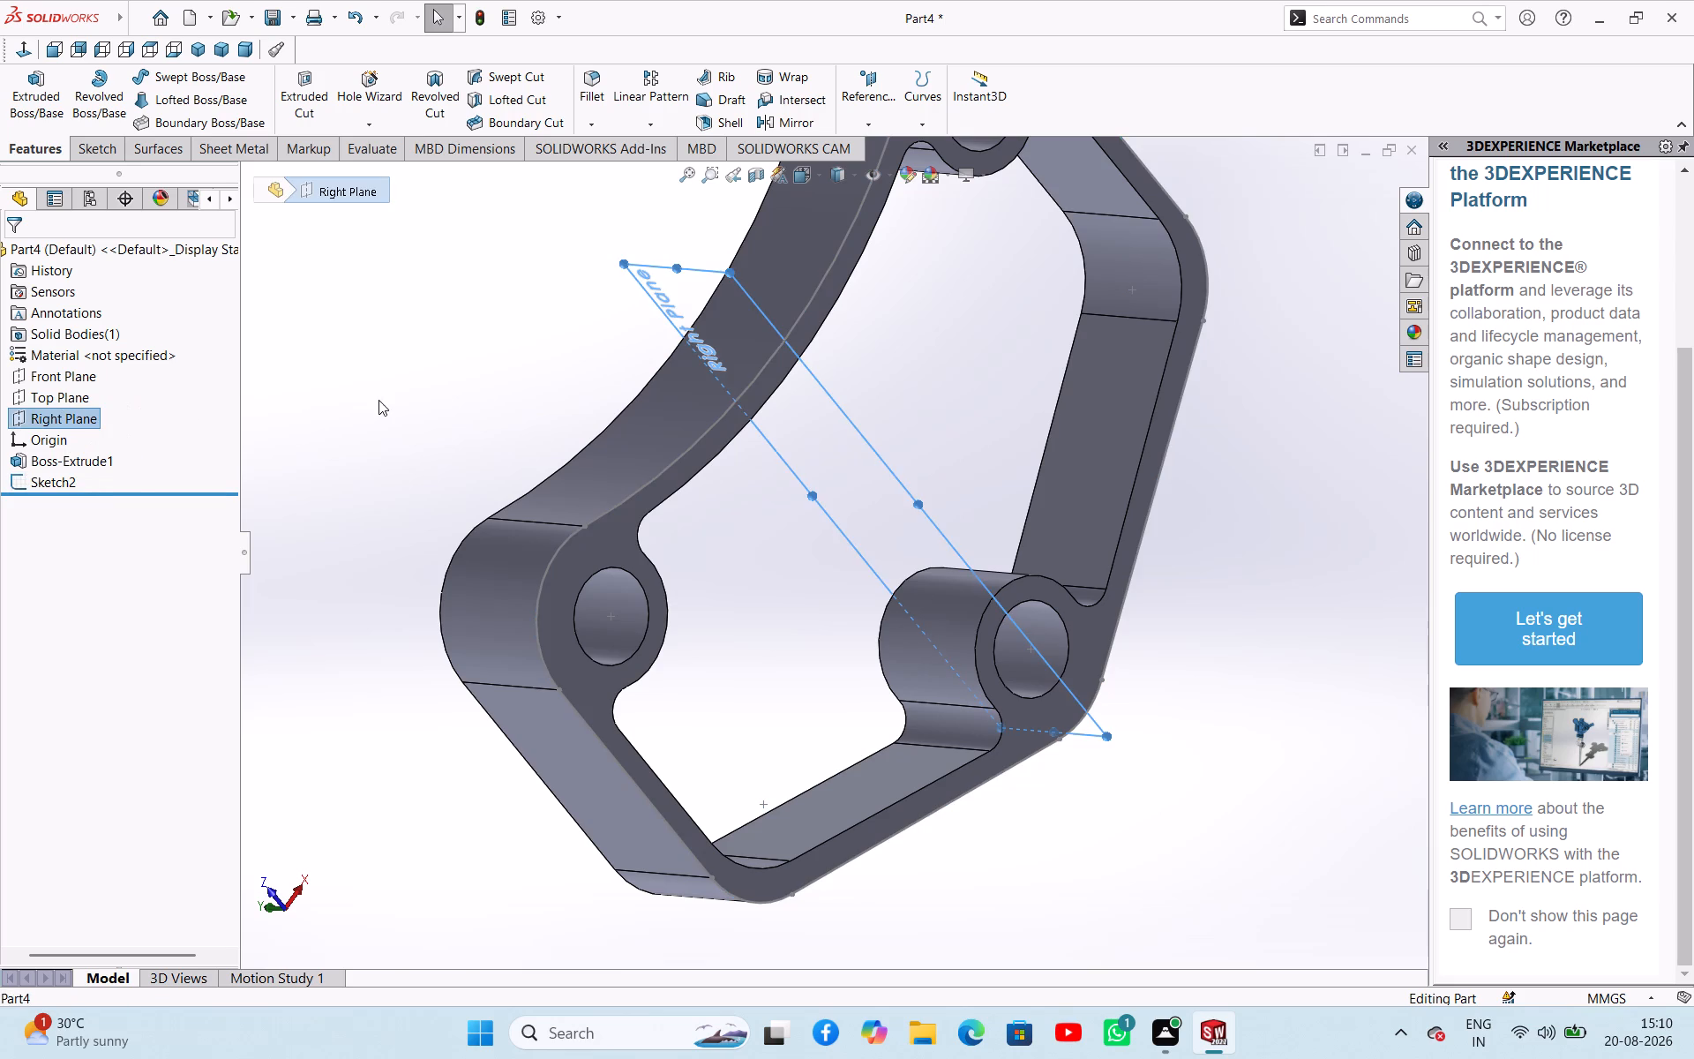
pyautogui.click(57, 484)
pyautogui.click(78, 433)
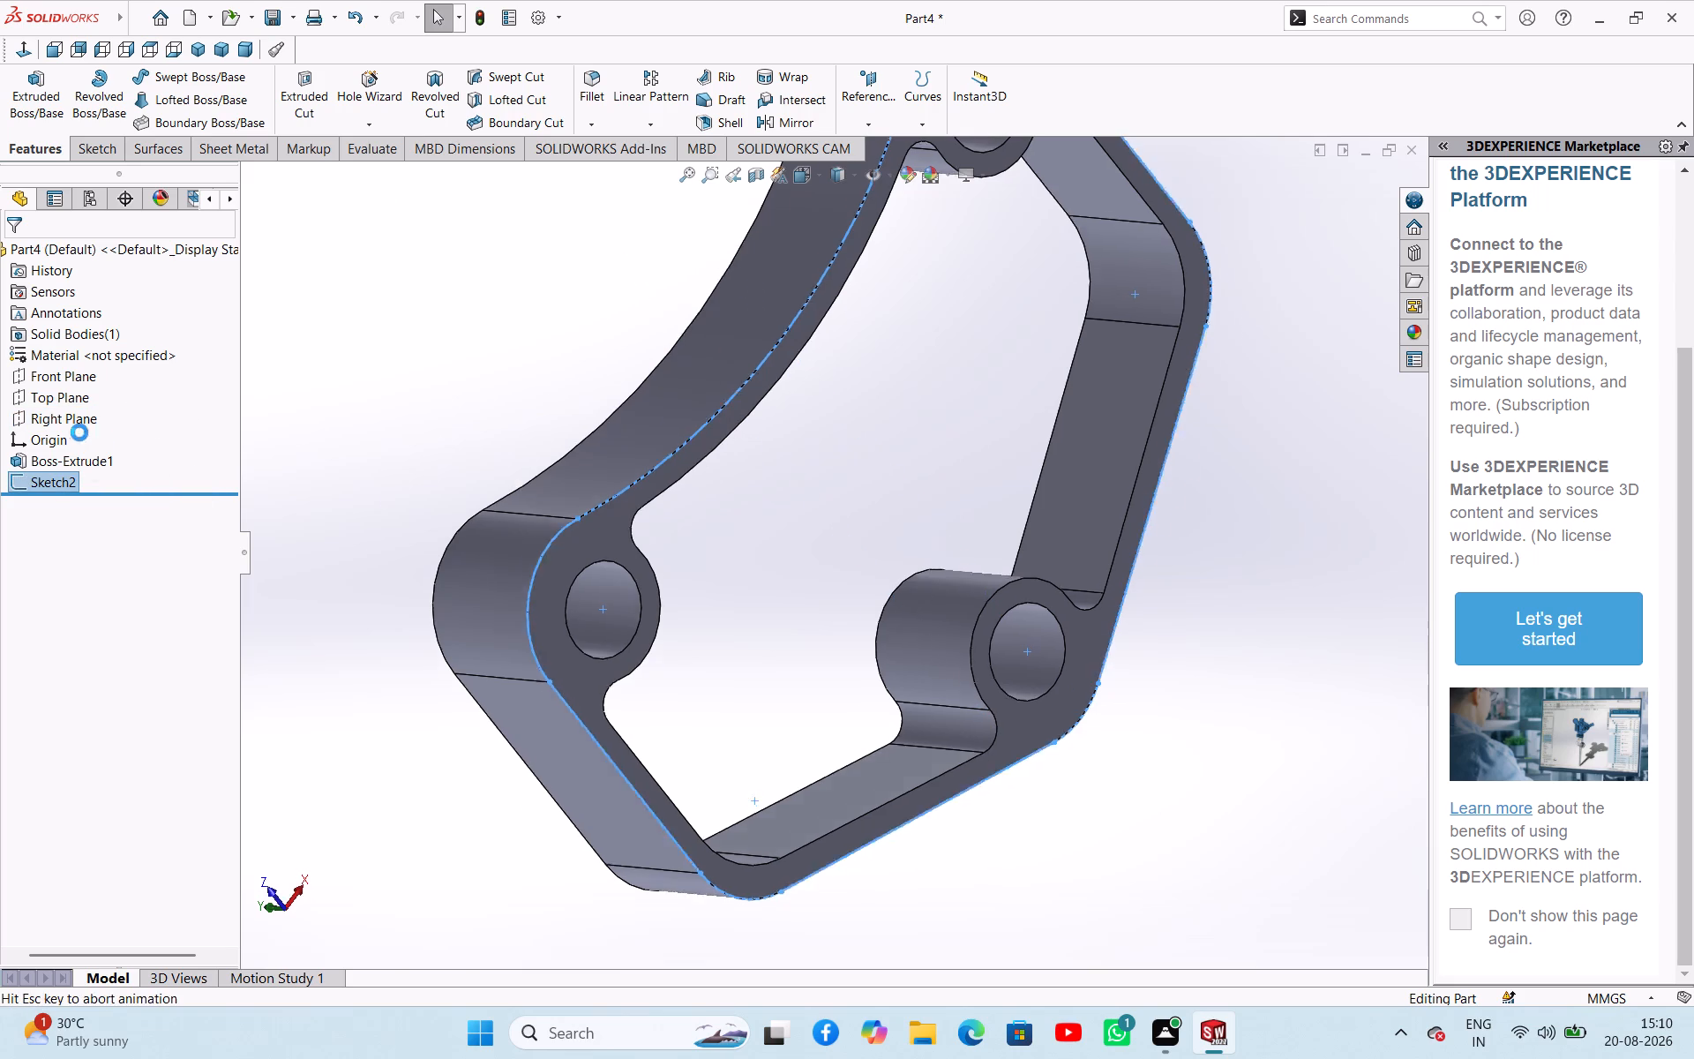
pyautogui.click(688, 517)
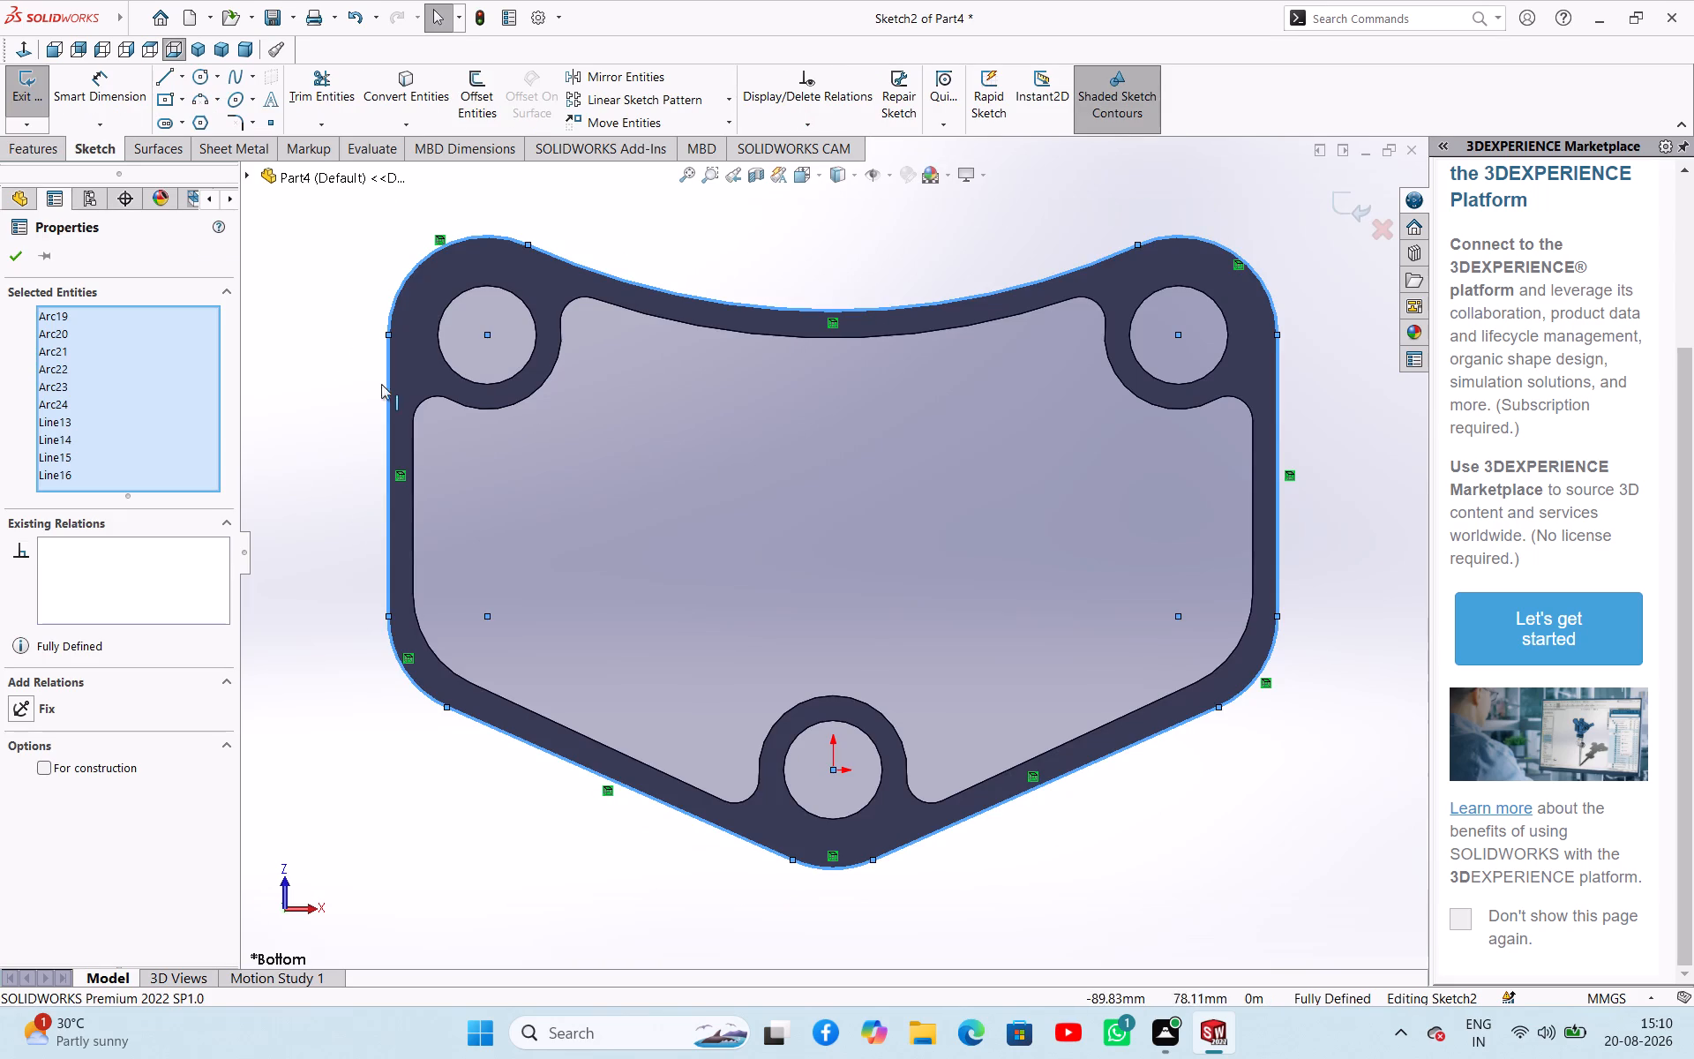
pyautogui.click(325, 338)
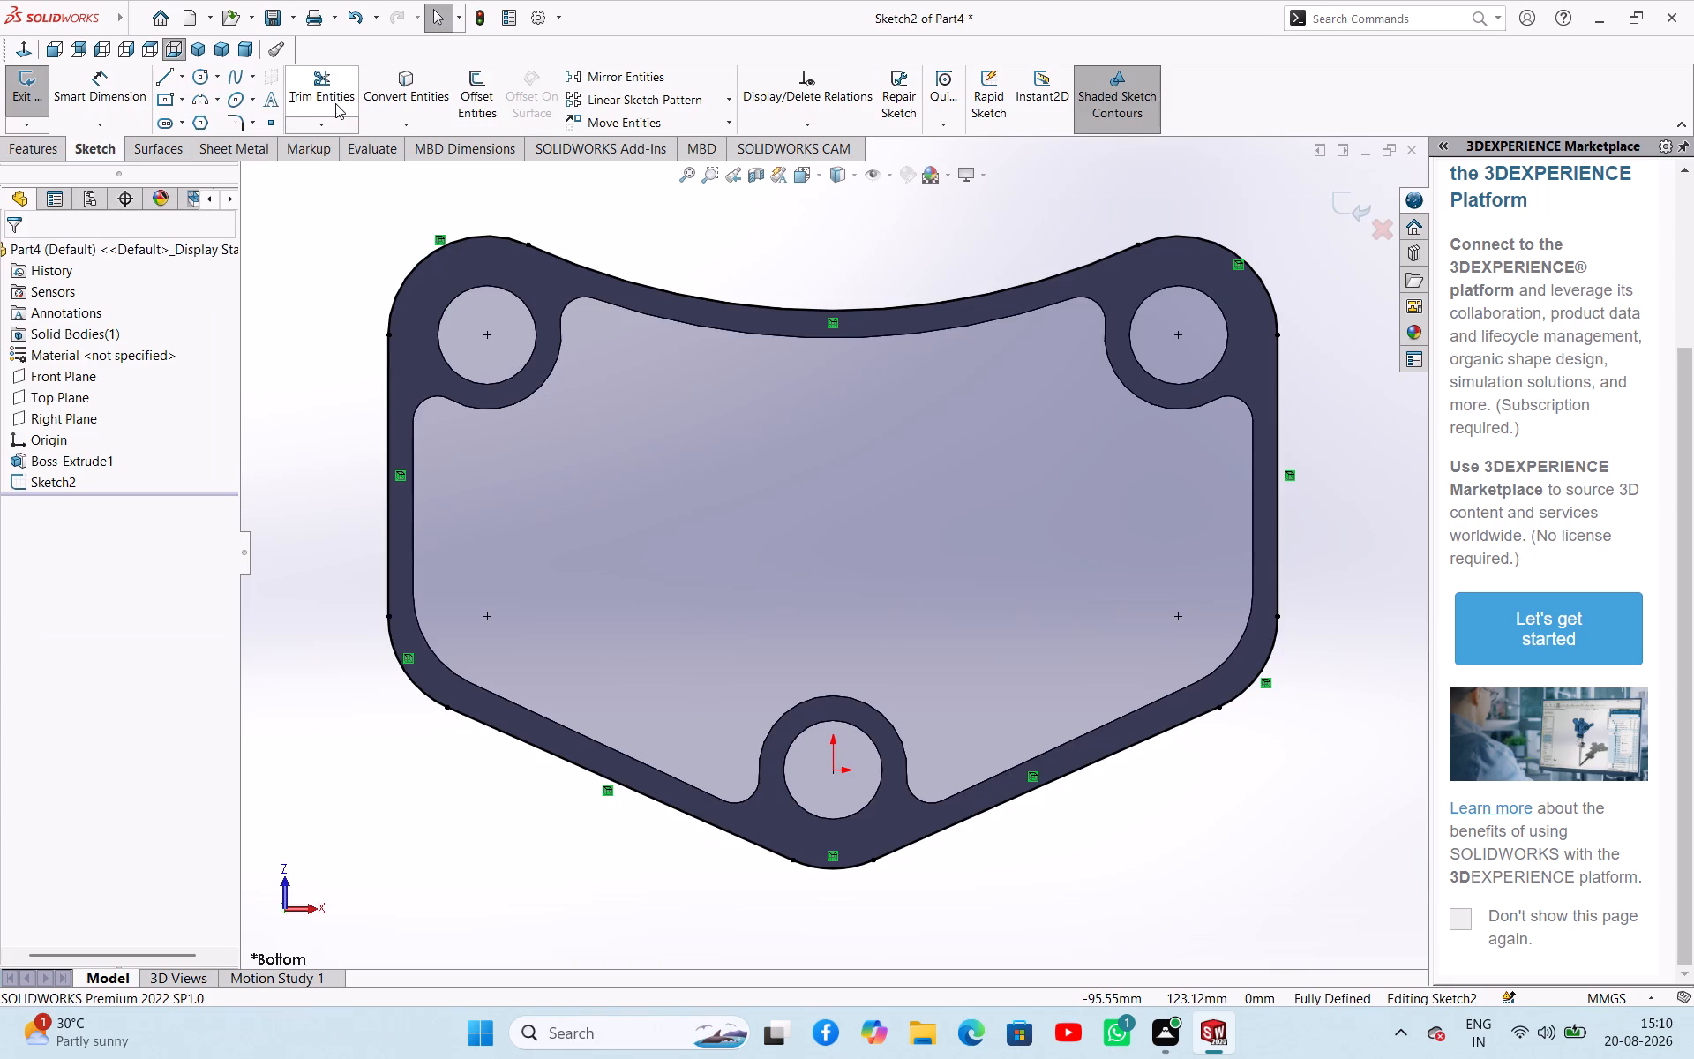
pyautogui.click(203, 72)
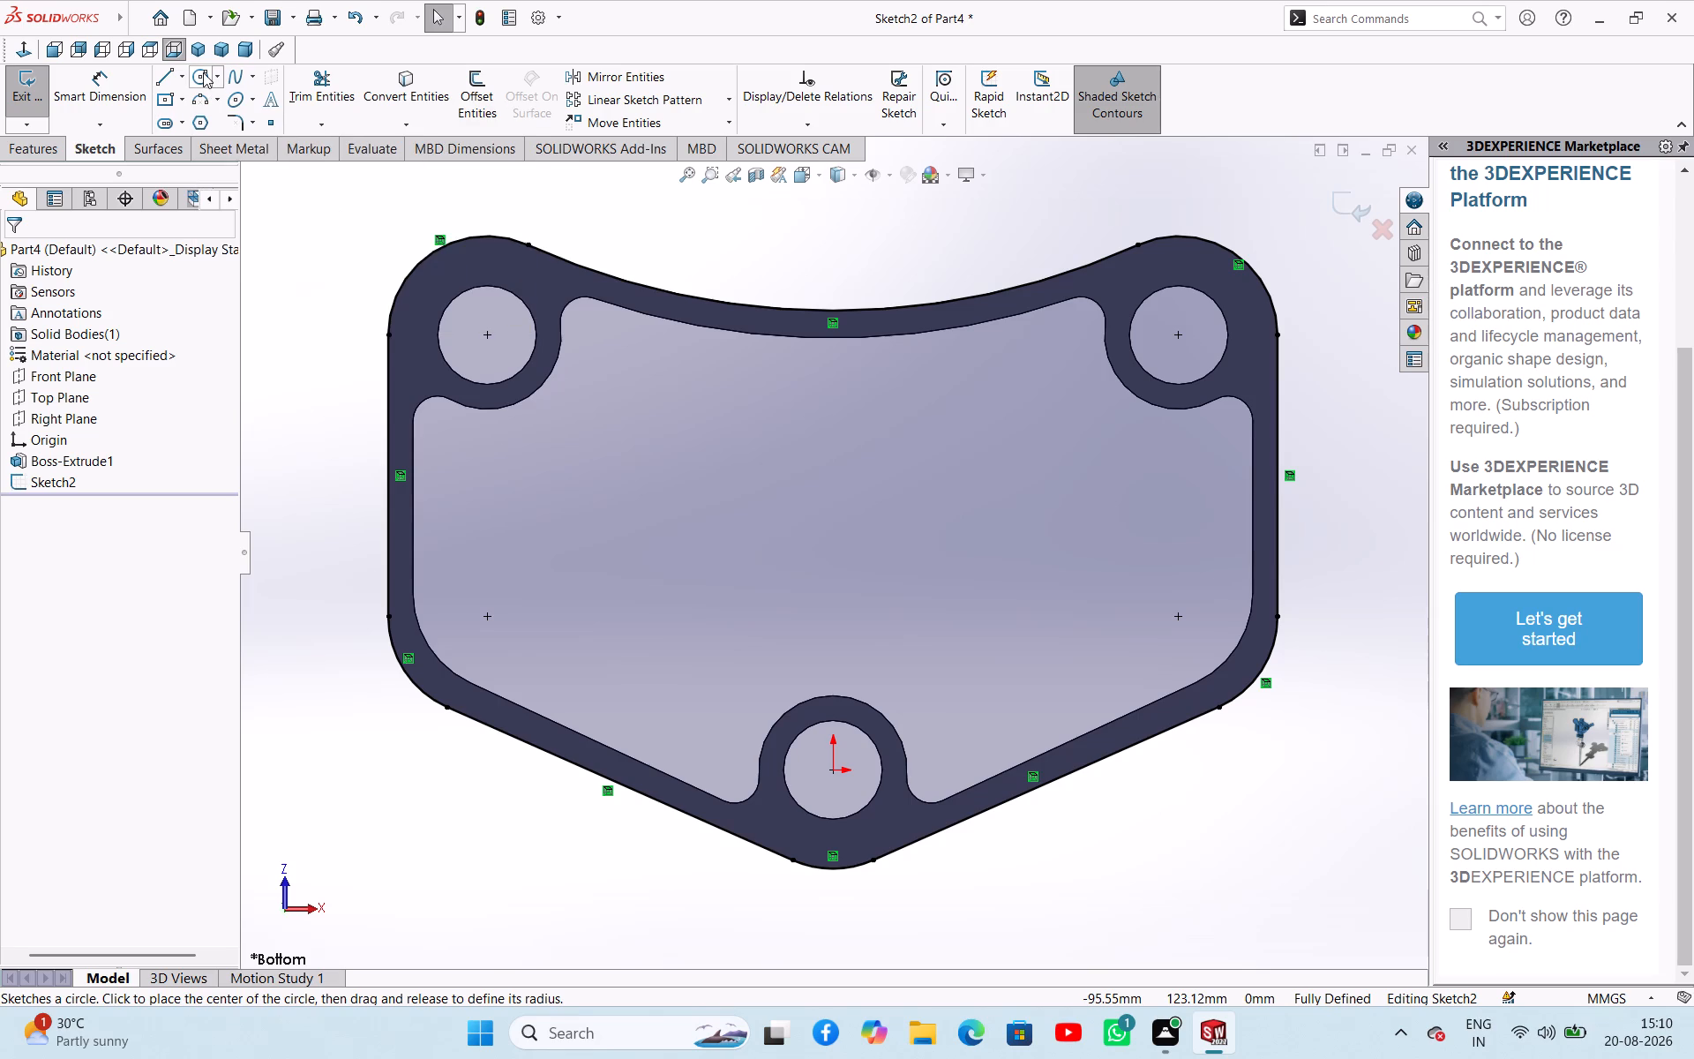
pyautogui.click(489, 330)
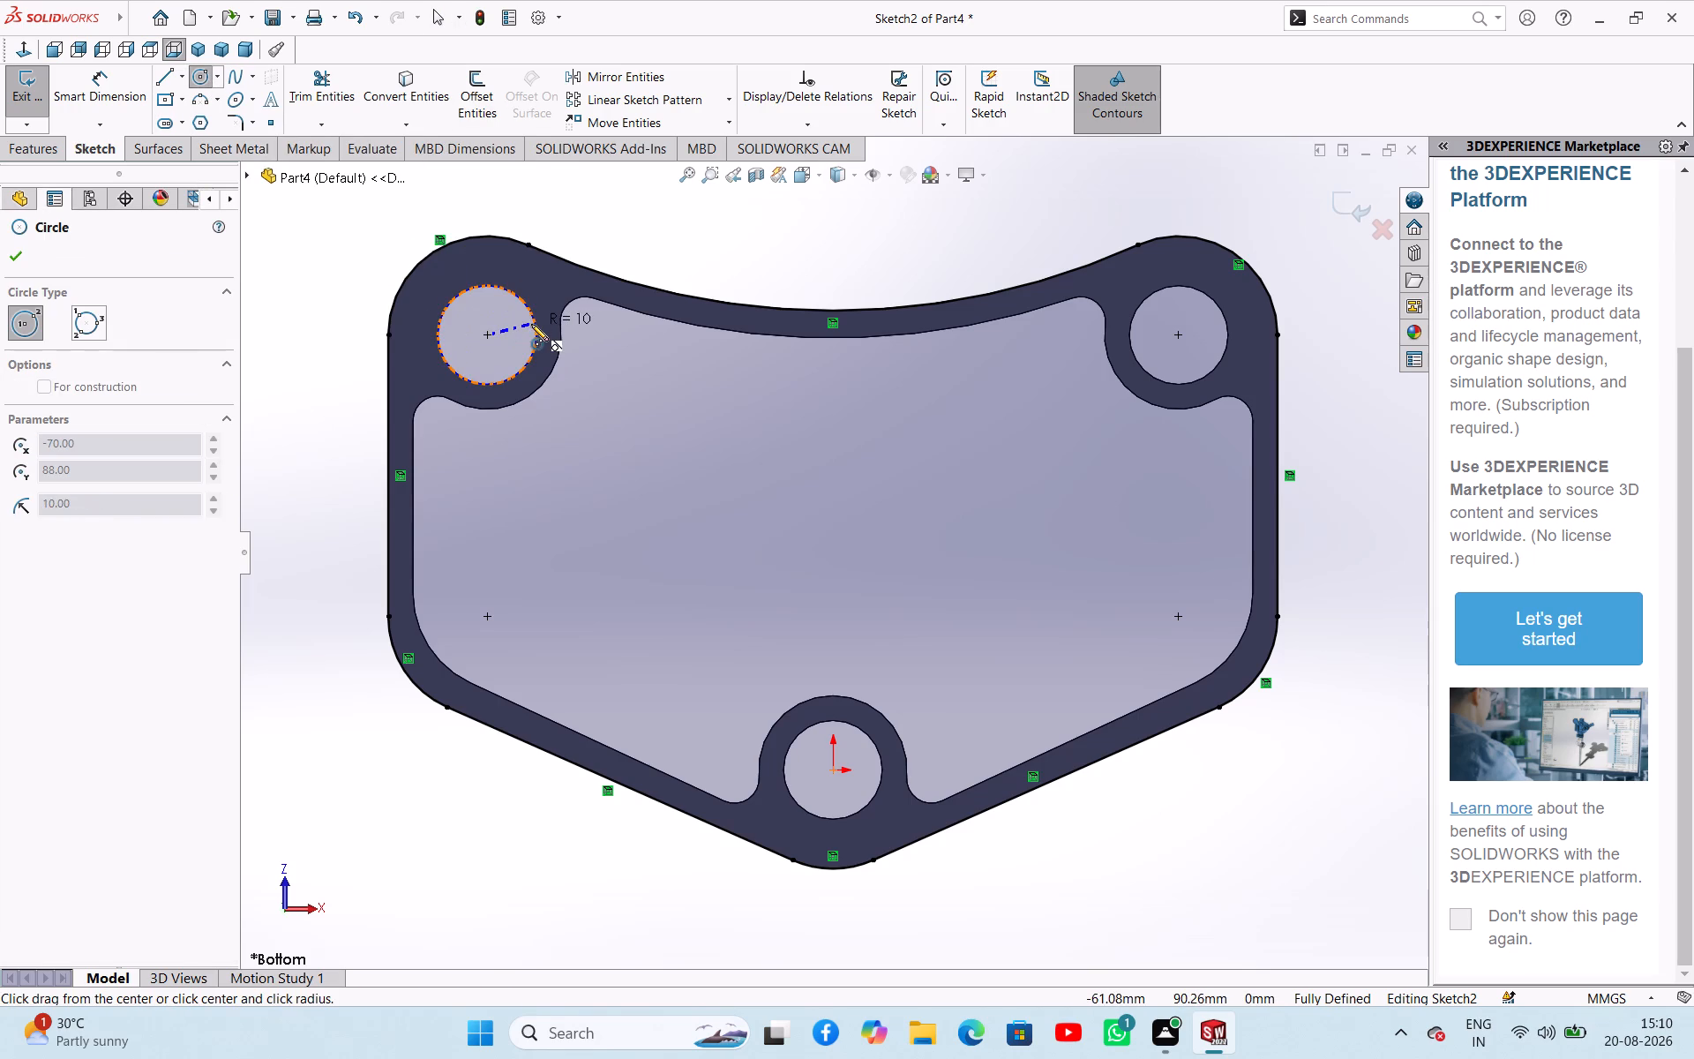
pyautogui.click(532, 324)
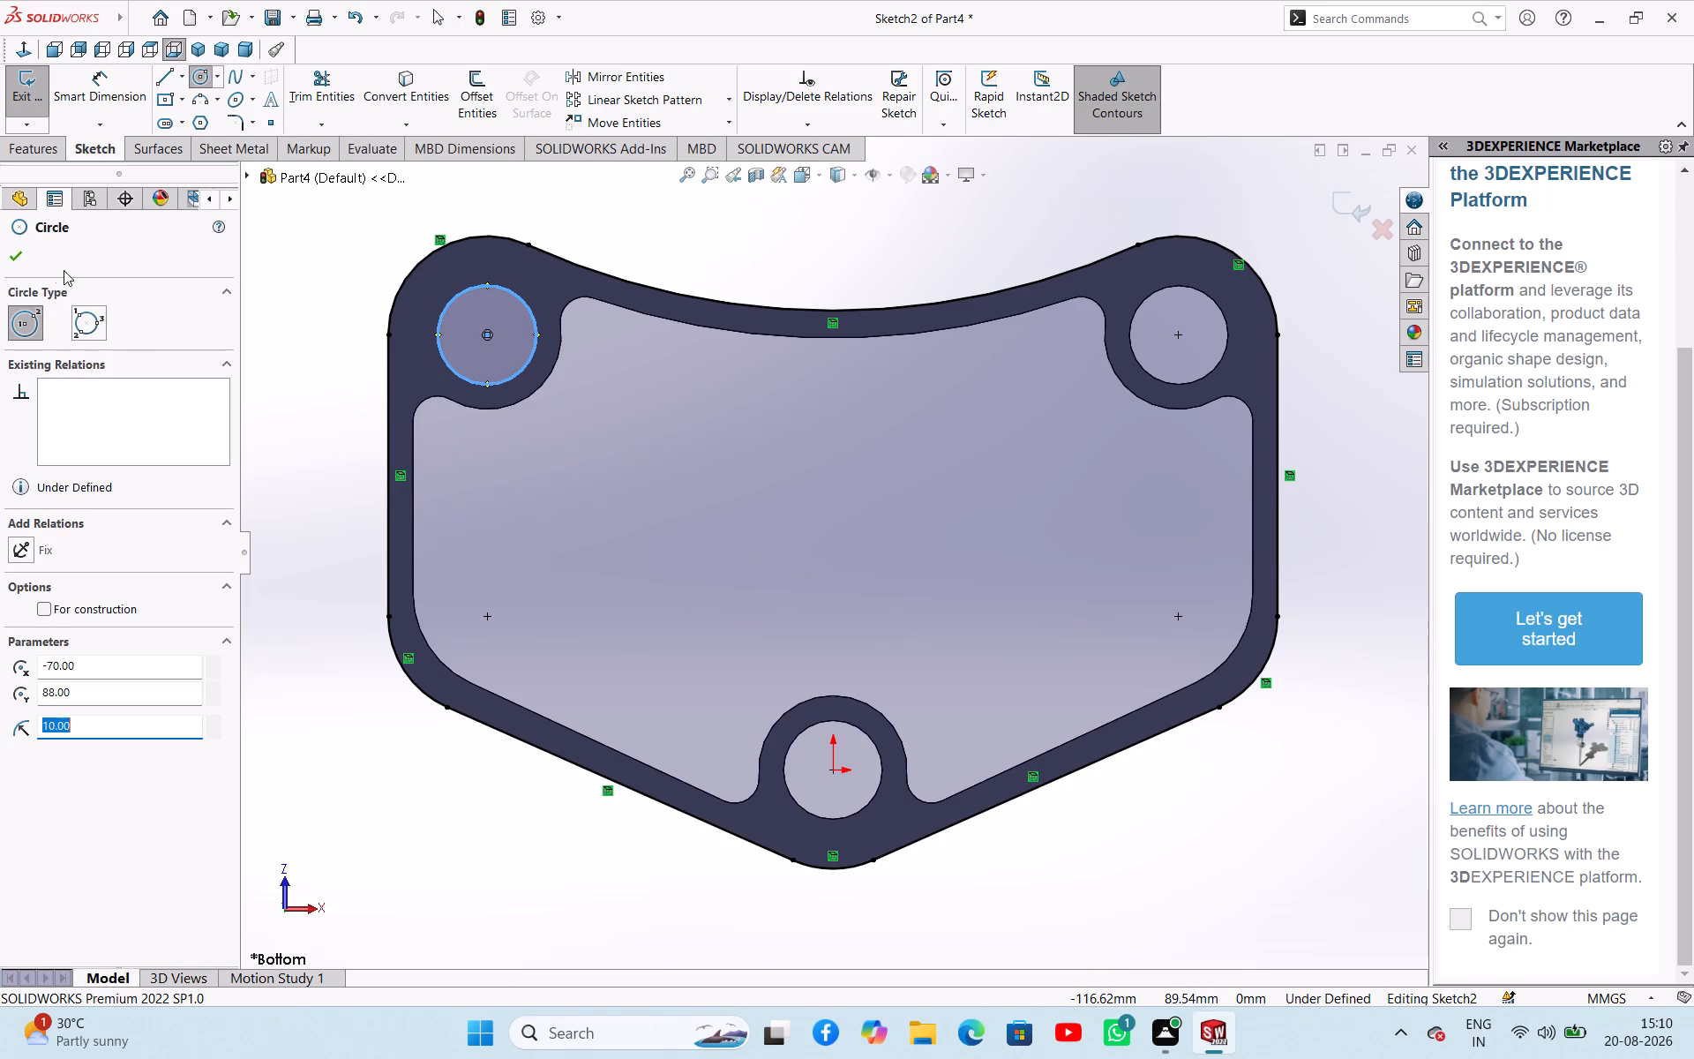
pyautogui.click(13, 252)
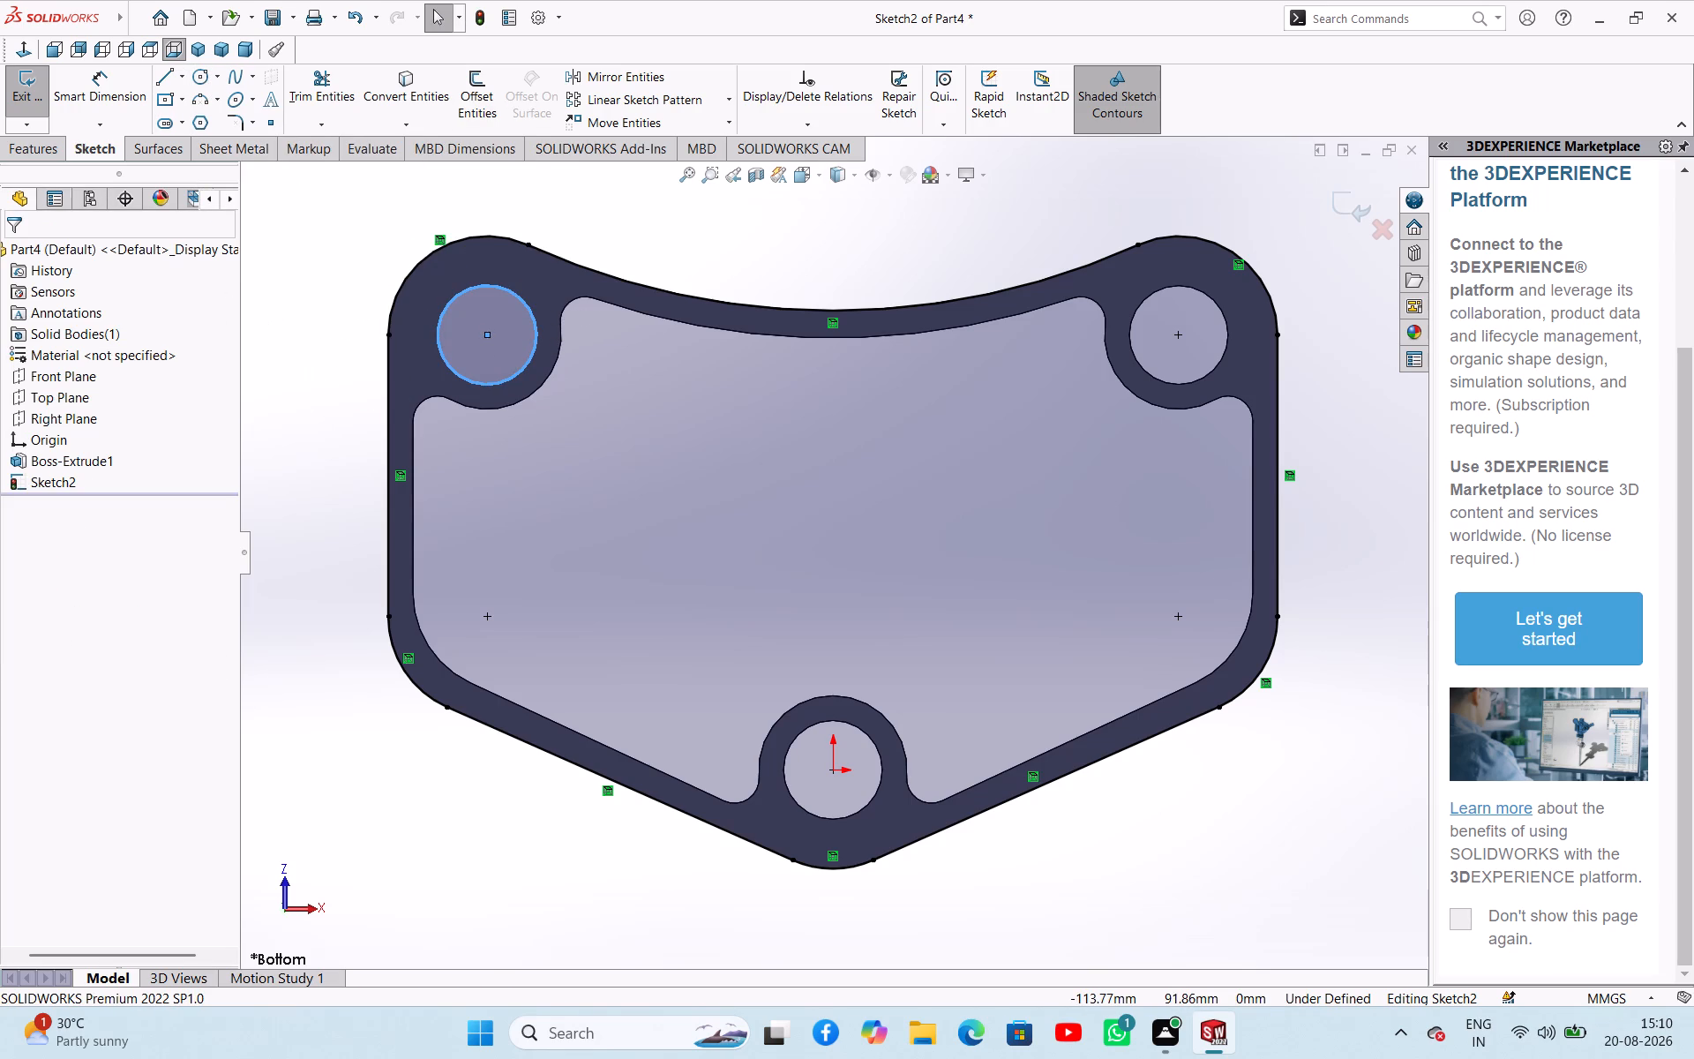
pyautogui.click(35, 94)
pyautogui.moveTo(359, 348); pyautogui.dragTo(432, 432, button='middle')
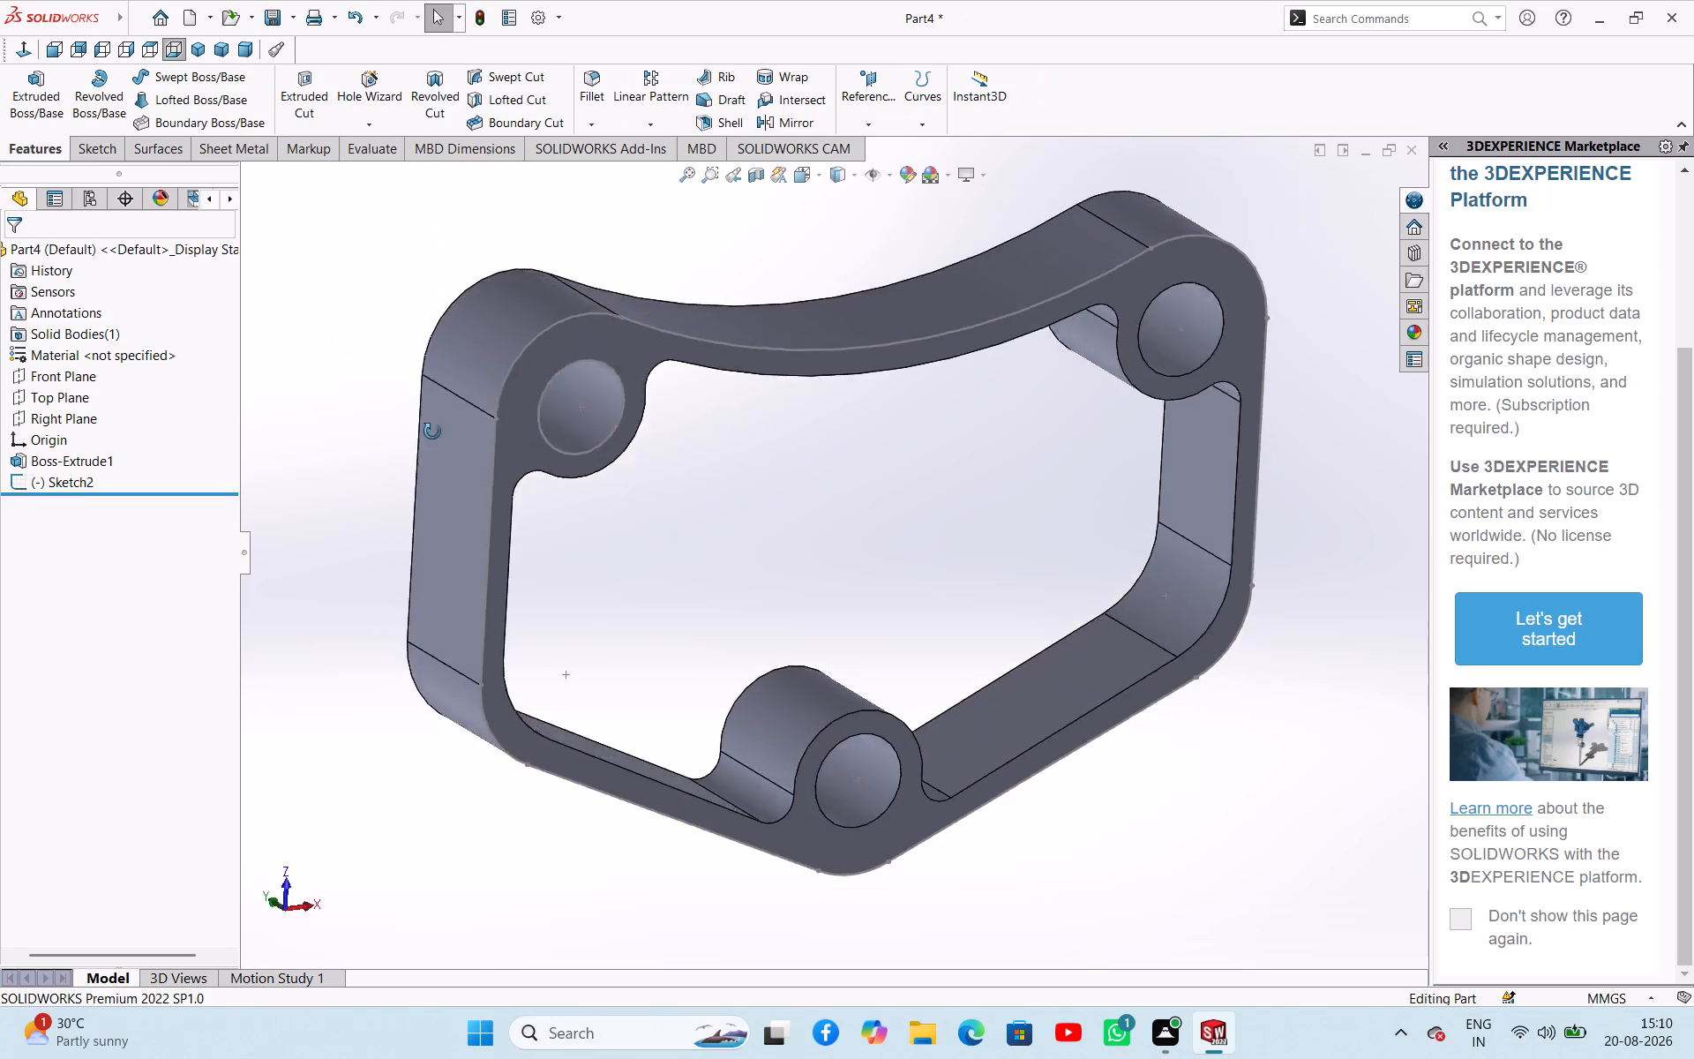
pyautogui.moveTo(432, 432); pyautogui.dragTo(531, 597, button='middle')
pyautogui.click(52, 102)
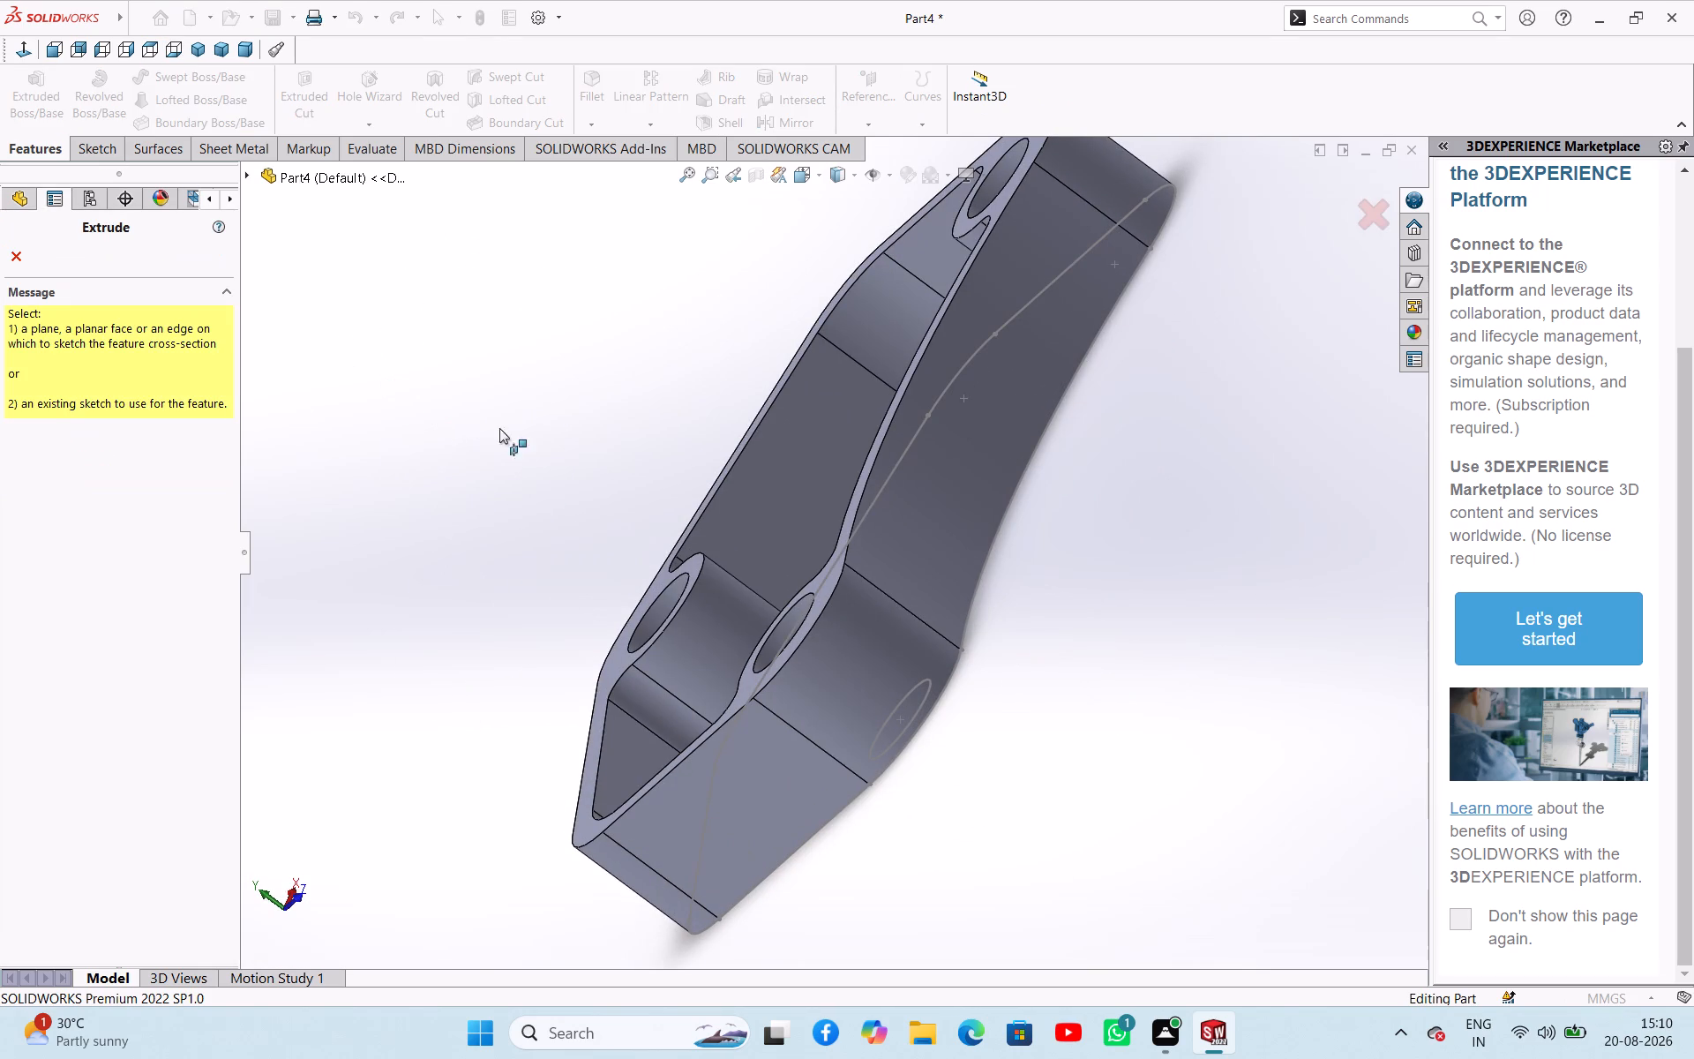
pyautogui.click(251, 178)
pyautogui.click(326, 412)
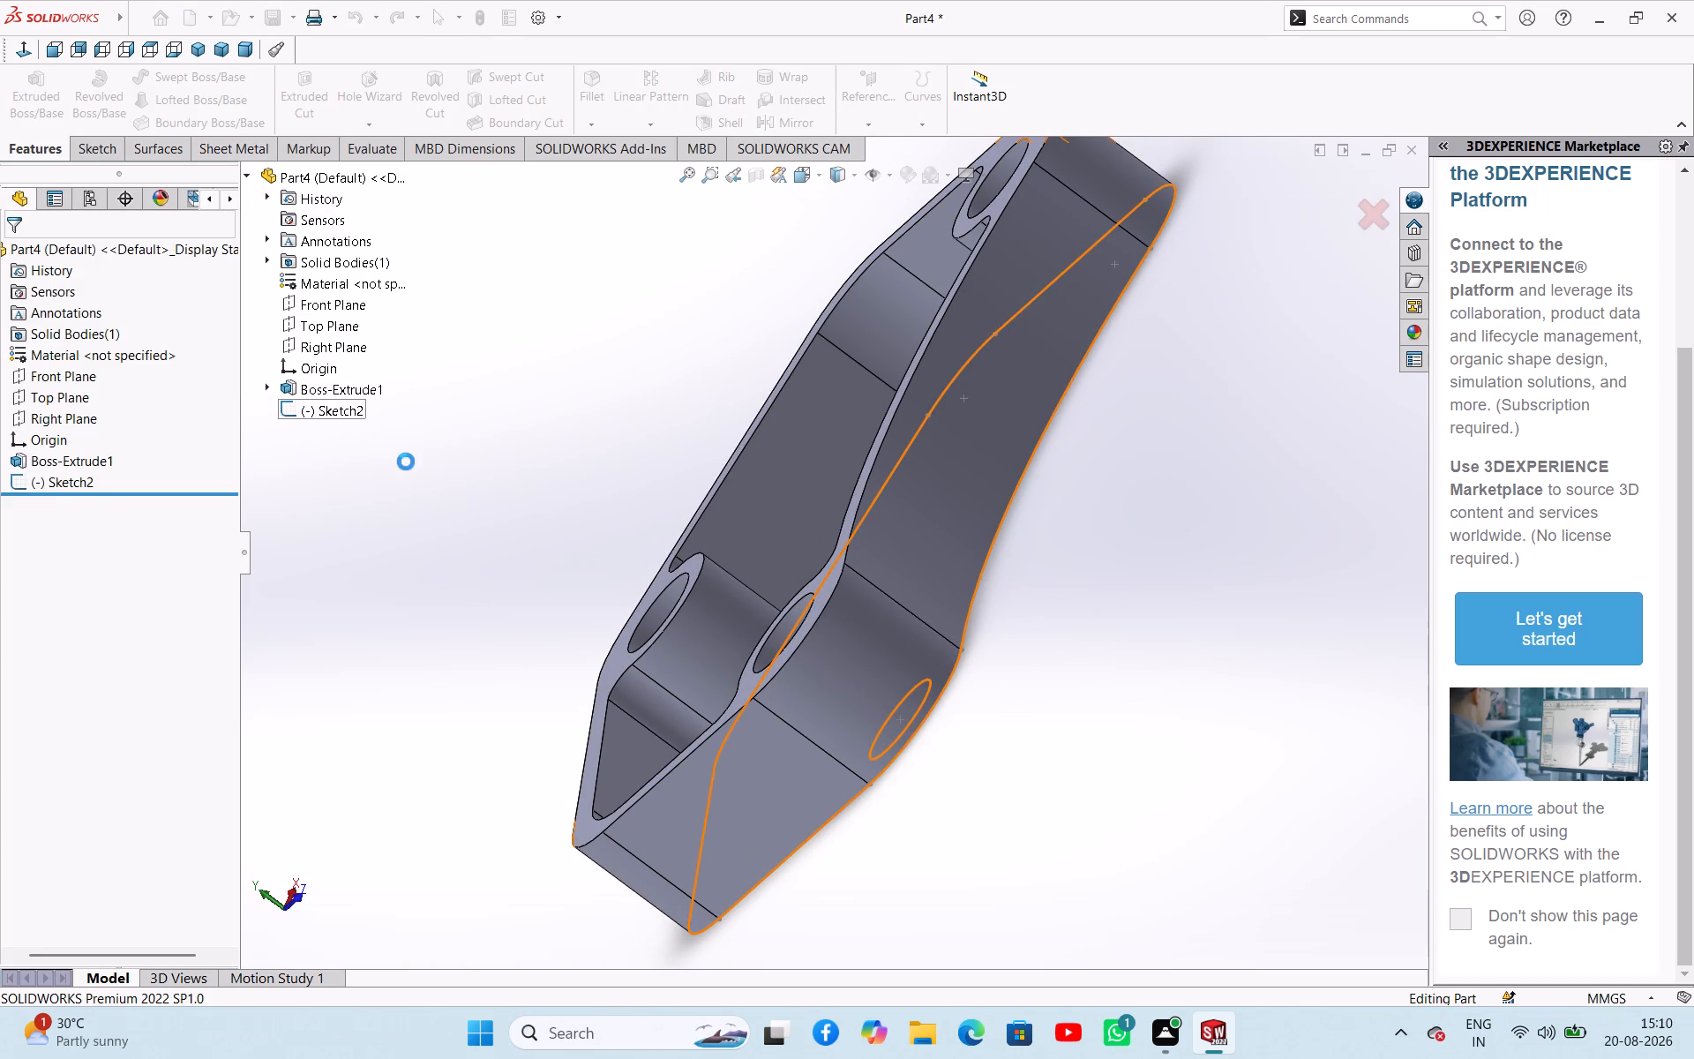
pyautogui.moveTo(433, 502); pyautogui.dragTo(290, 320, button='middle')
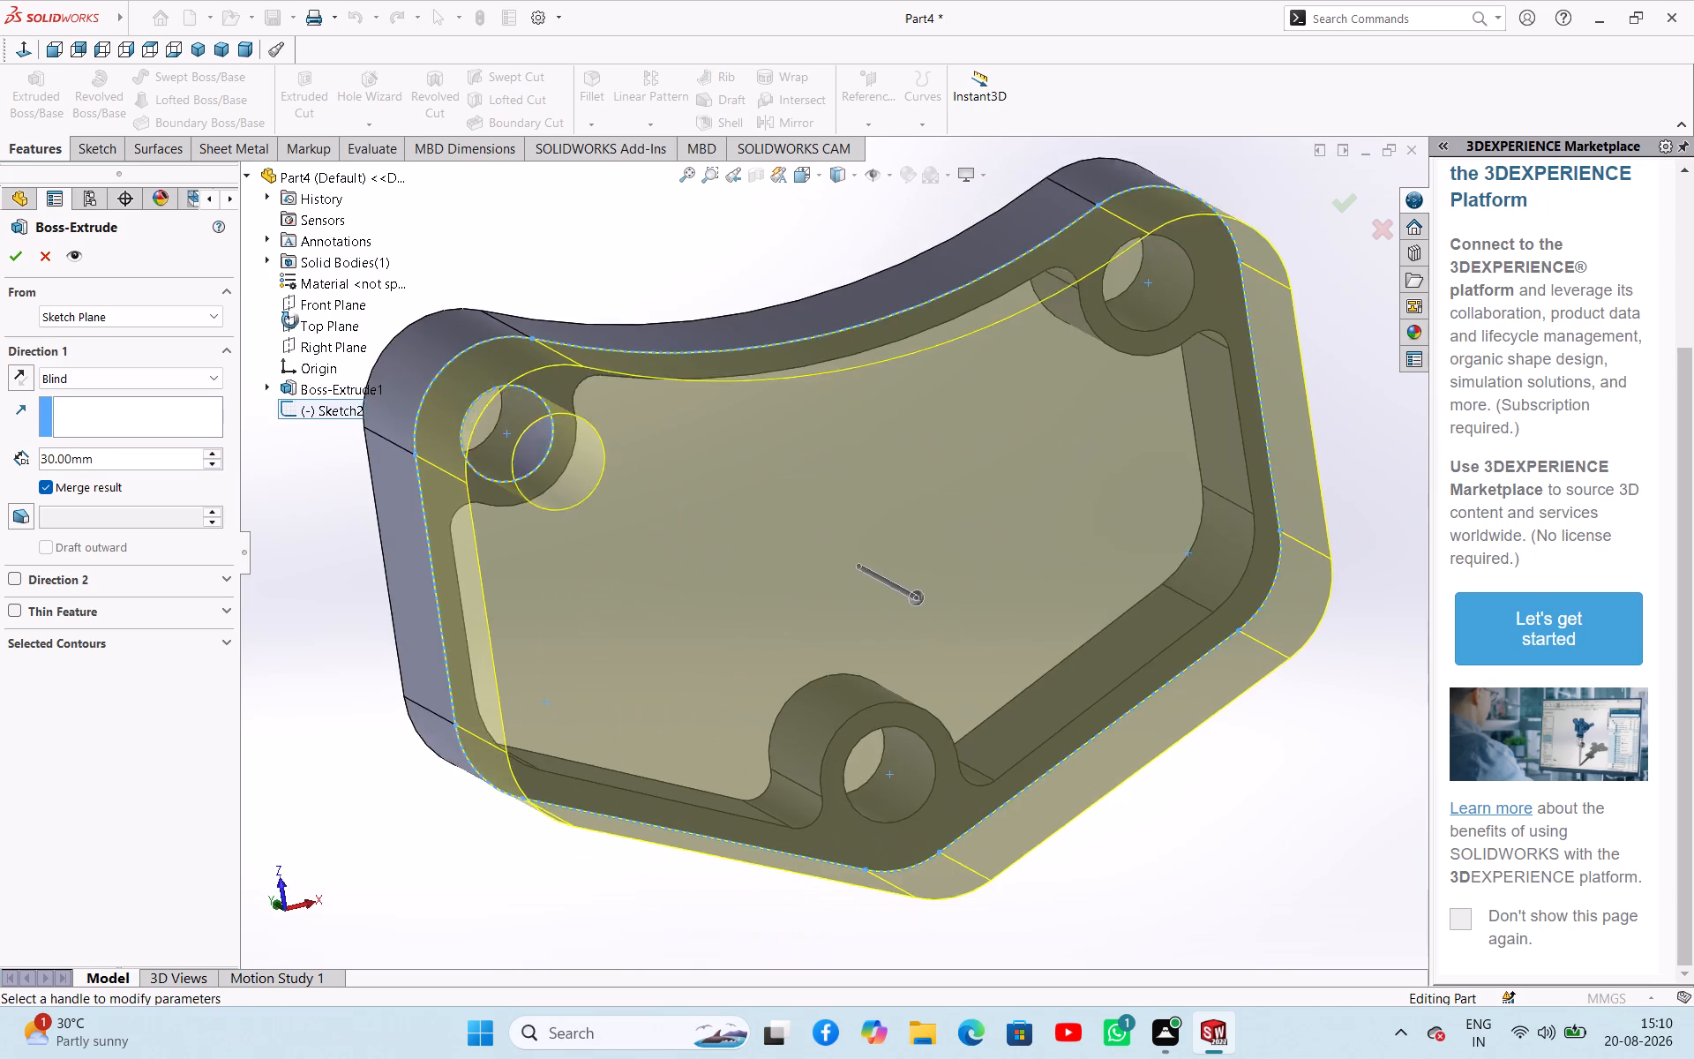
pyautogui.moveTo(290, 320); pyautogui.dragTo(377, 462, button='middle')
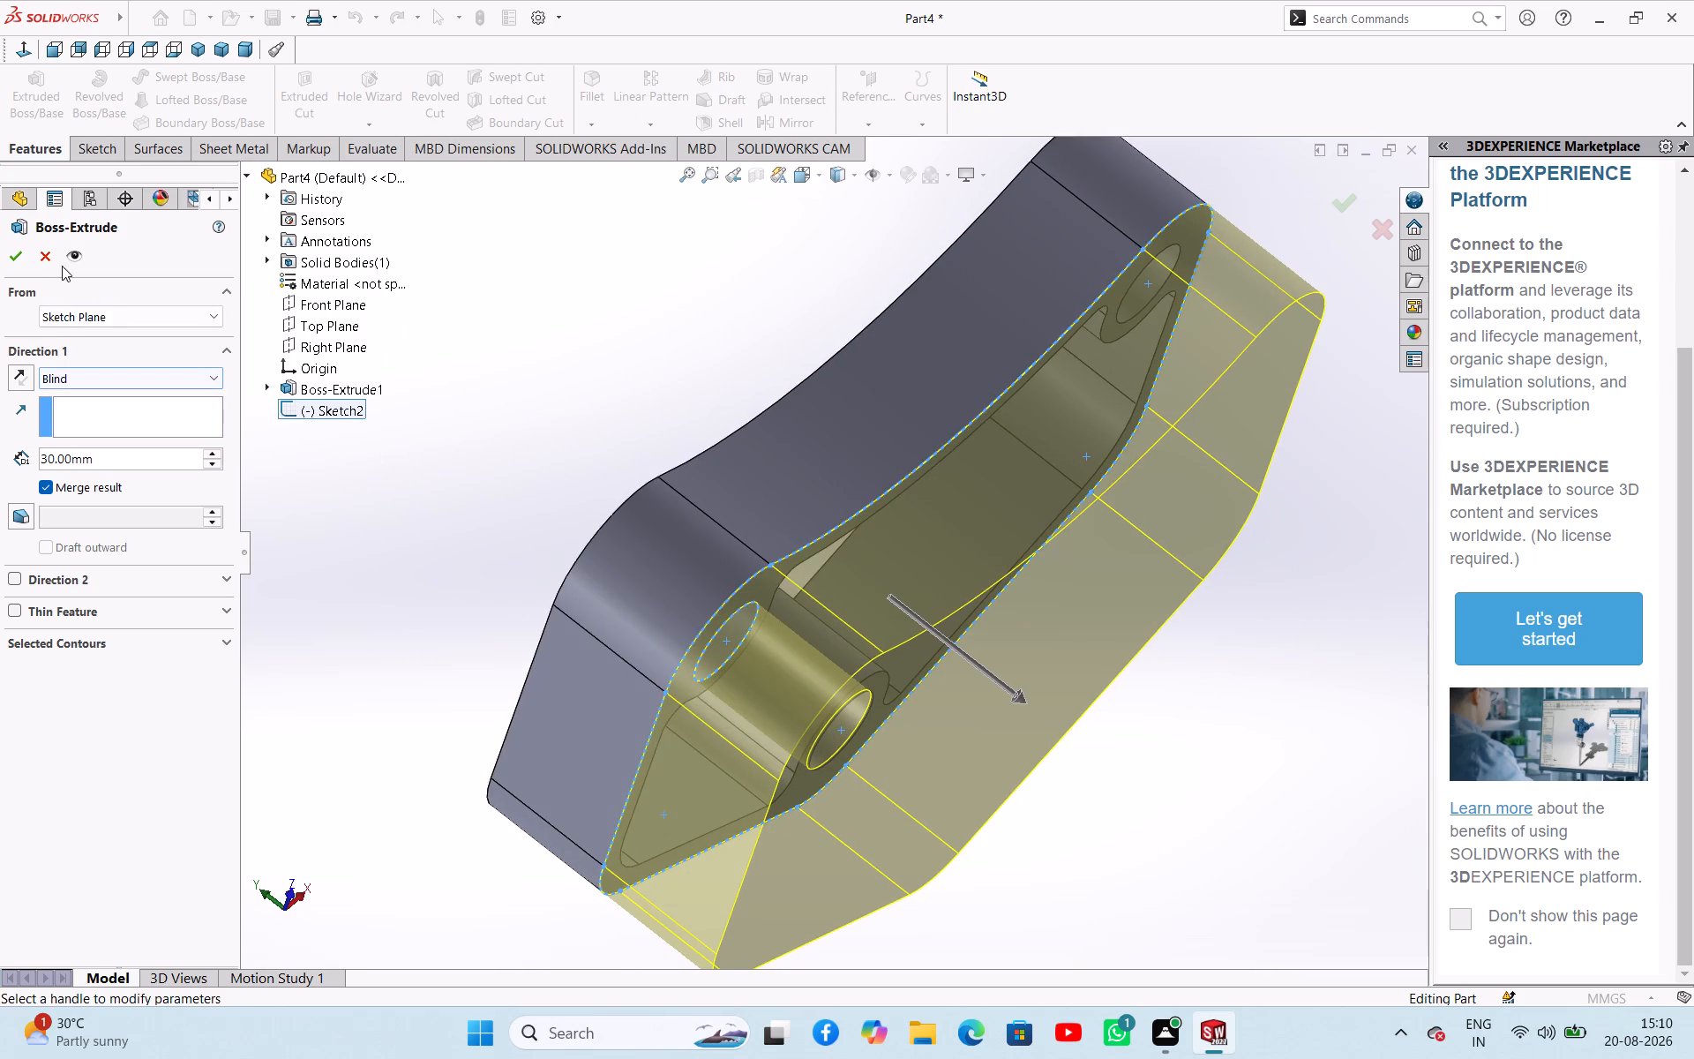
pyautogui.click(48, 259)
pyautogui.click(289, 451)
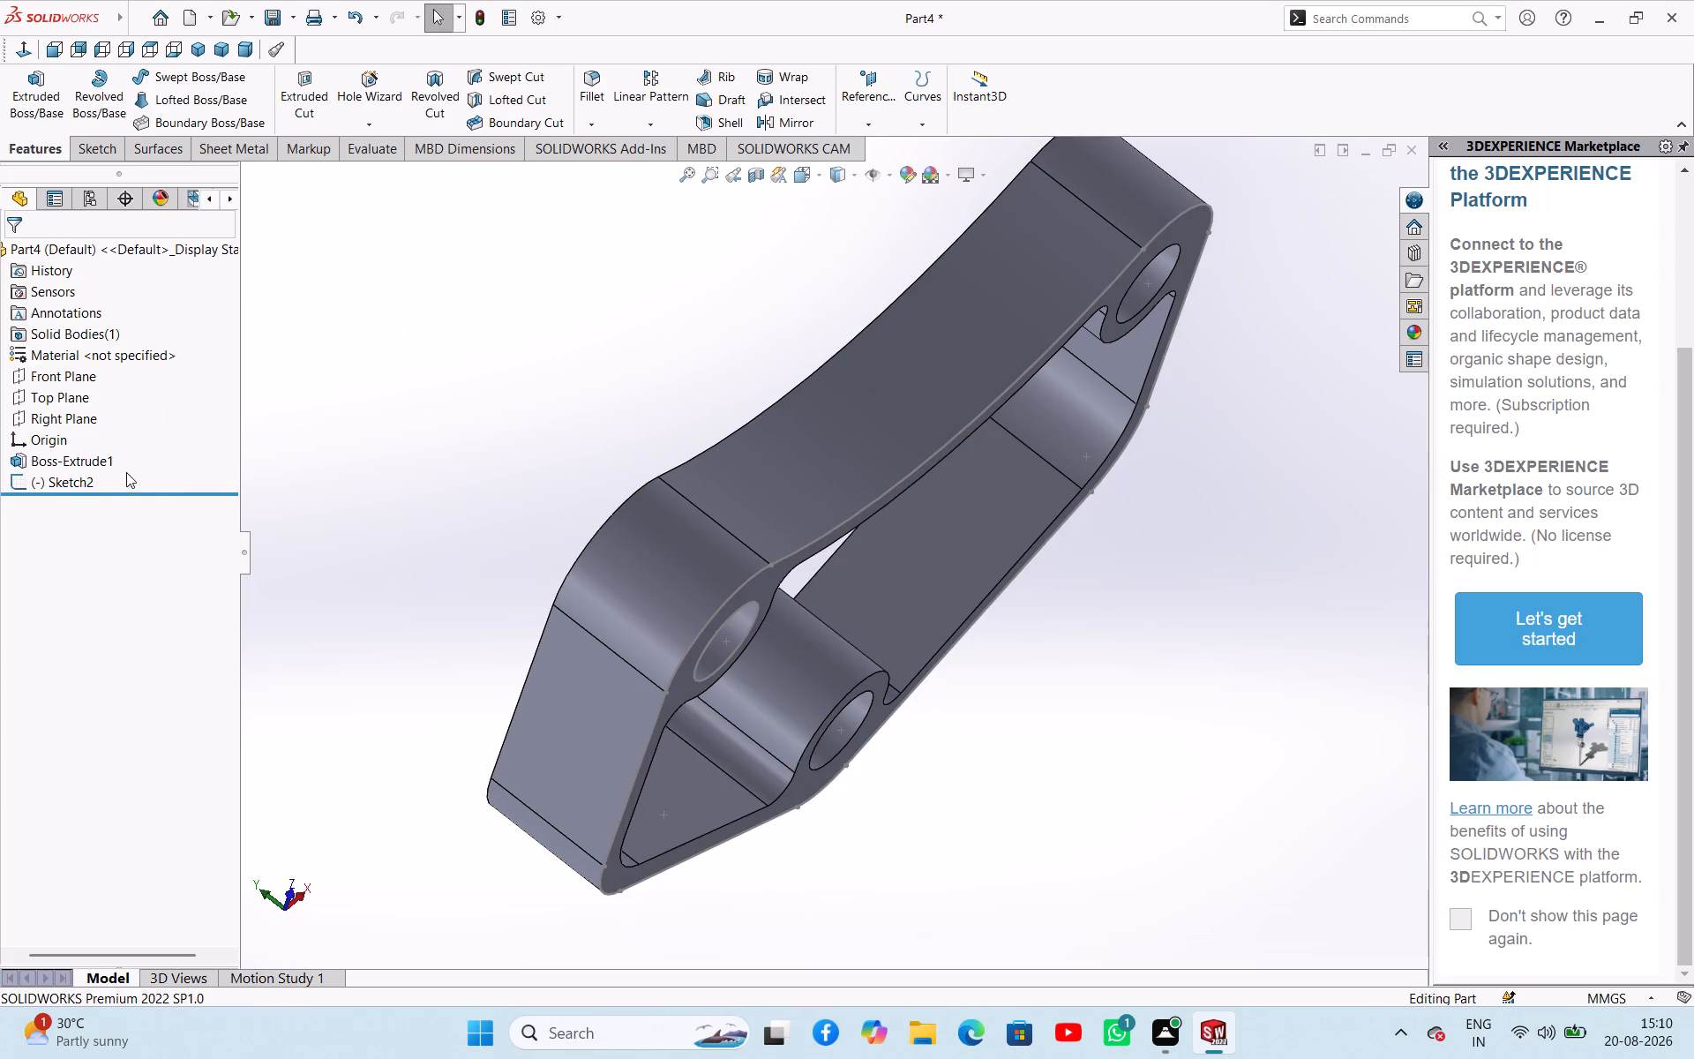
# Reopen Sketch2, draw 10 mm radius circles concentric with the bottom-center and upper-right holes as seen from the bottom, and exit the sketch.
pyautogui.click(84, 481)
pyautogui.click(100, 424)
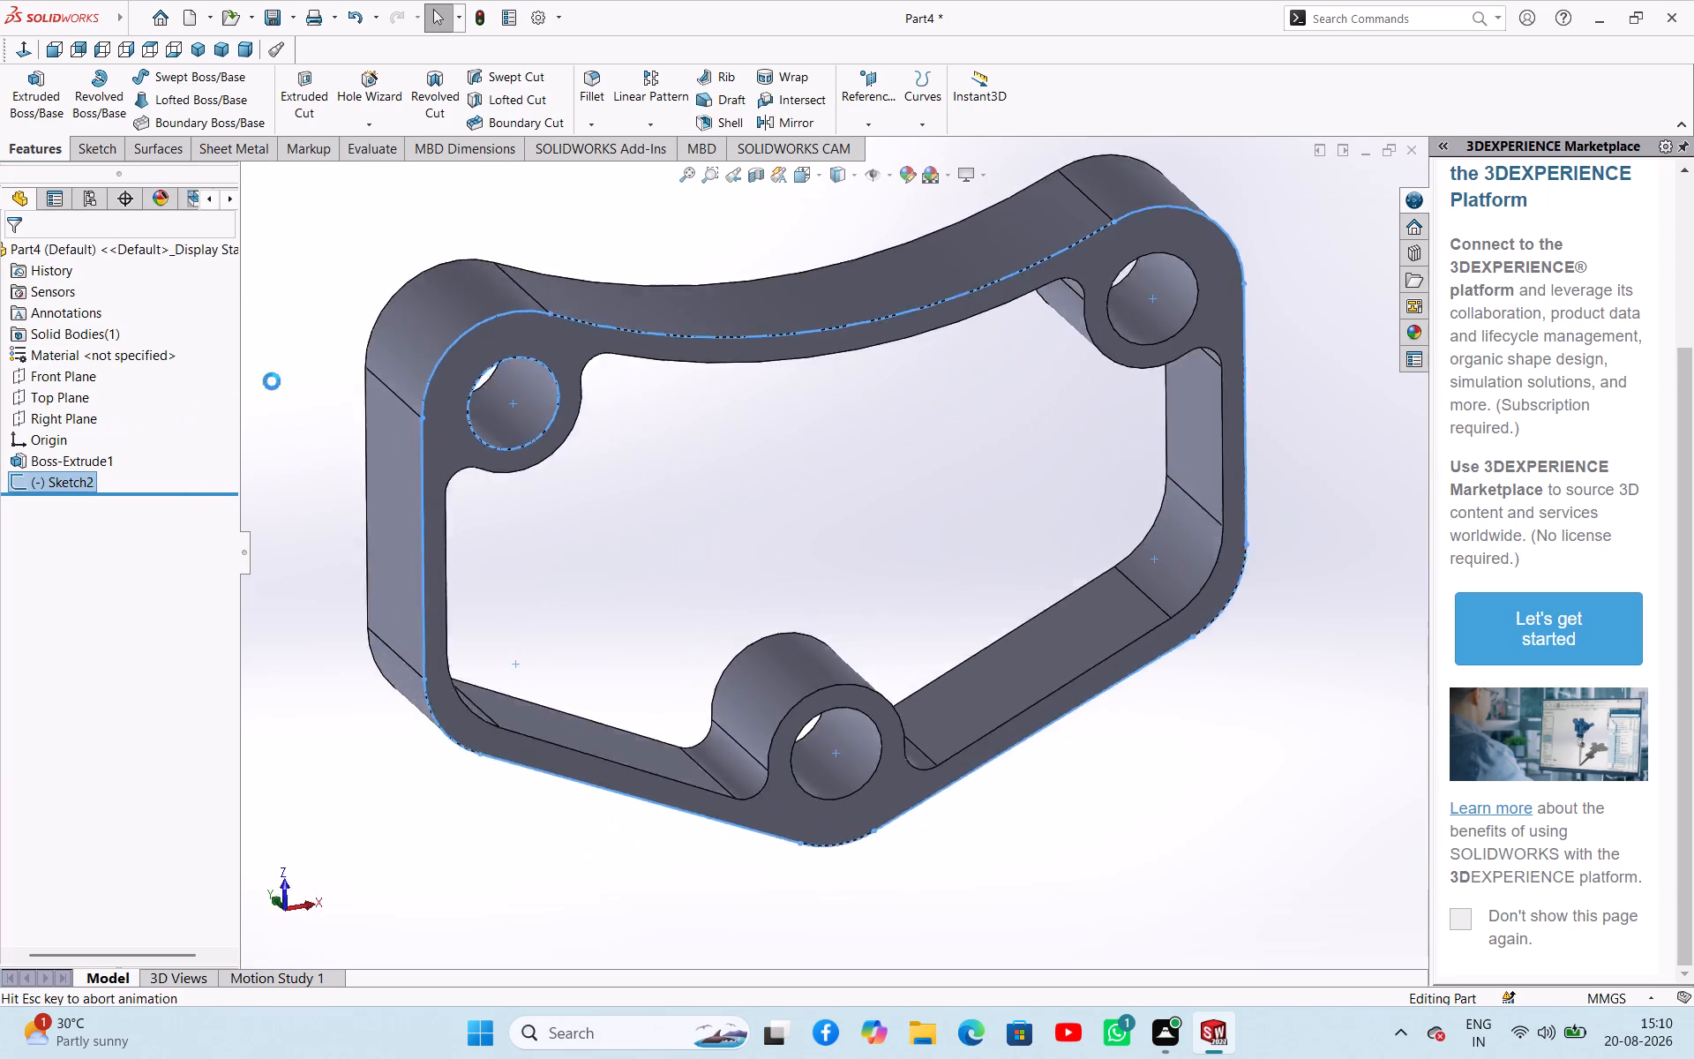
pyautogui.click(192, 77)
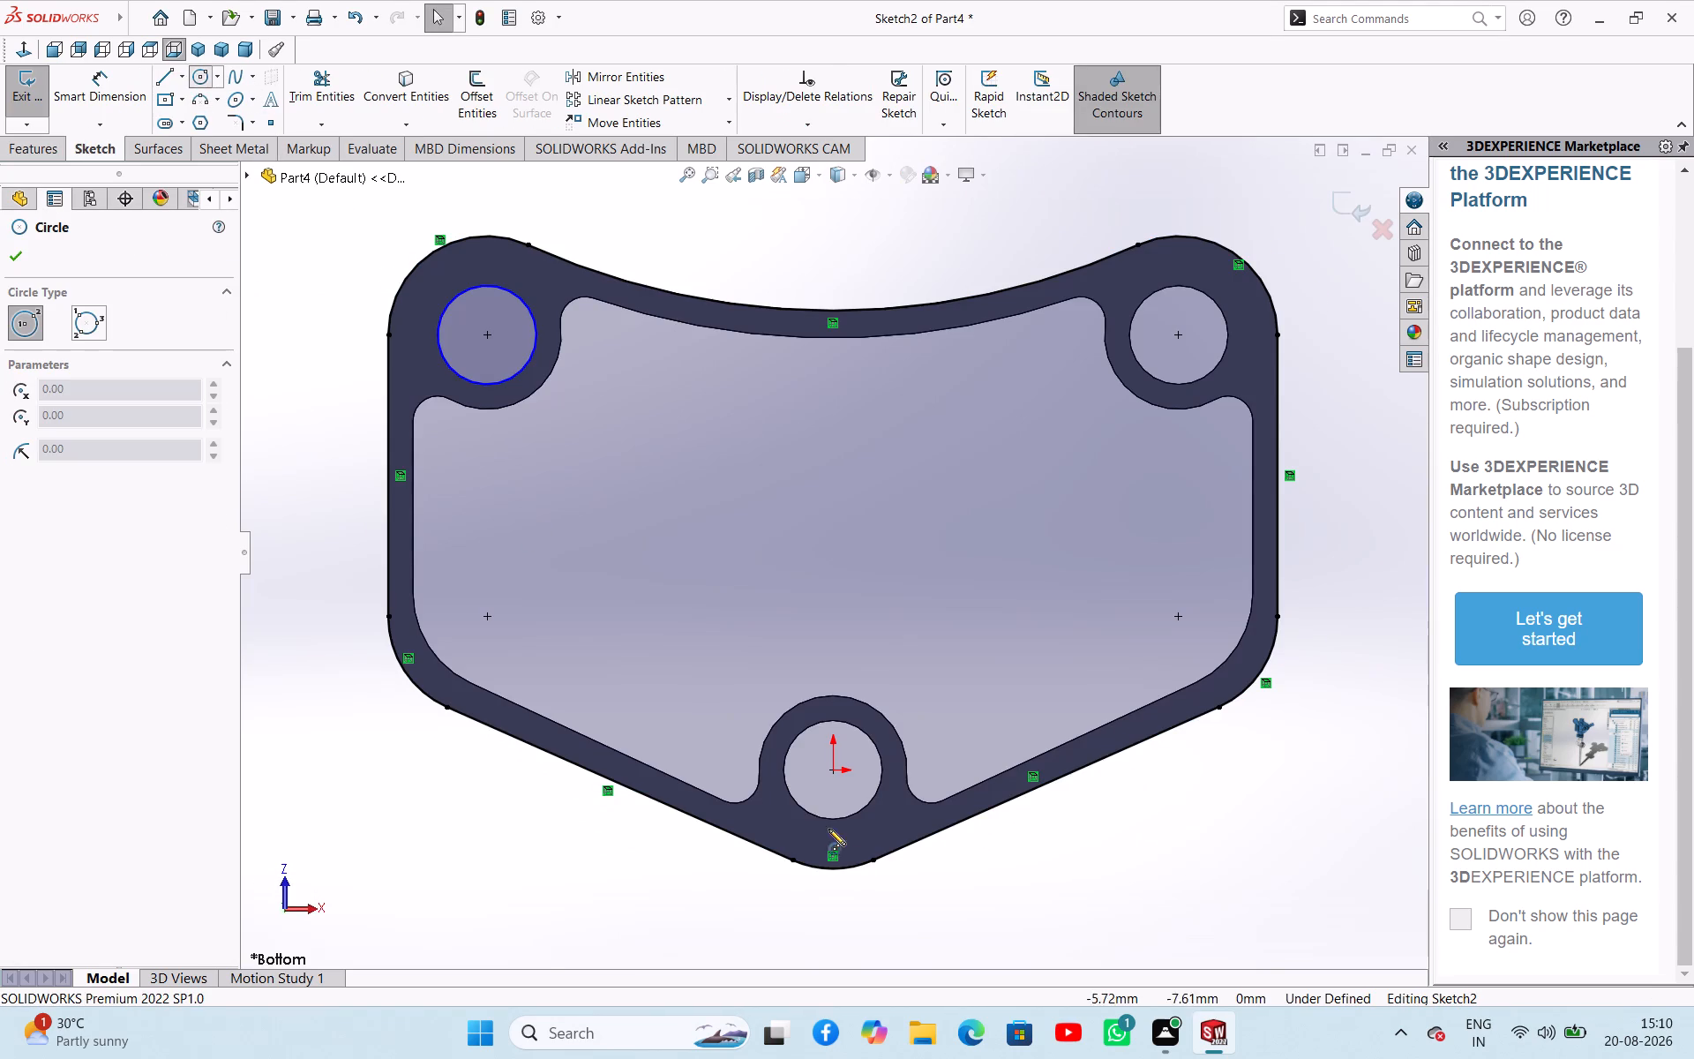
pyautogui.click(833, 770)
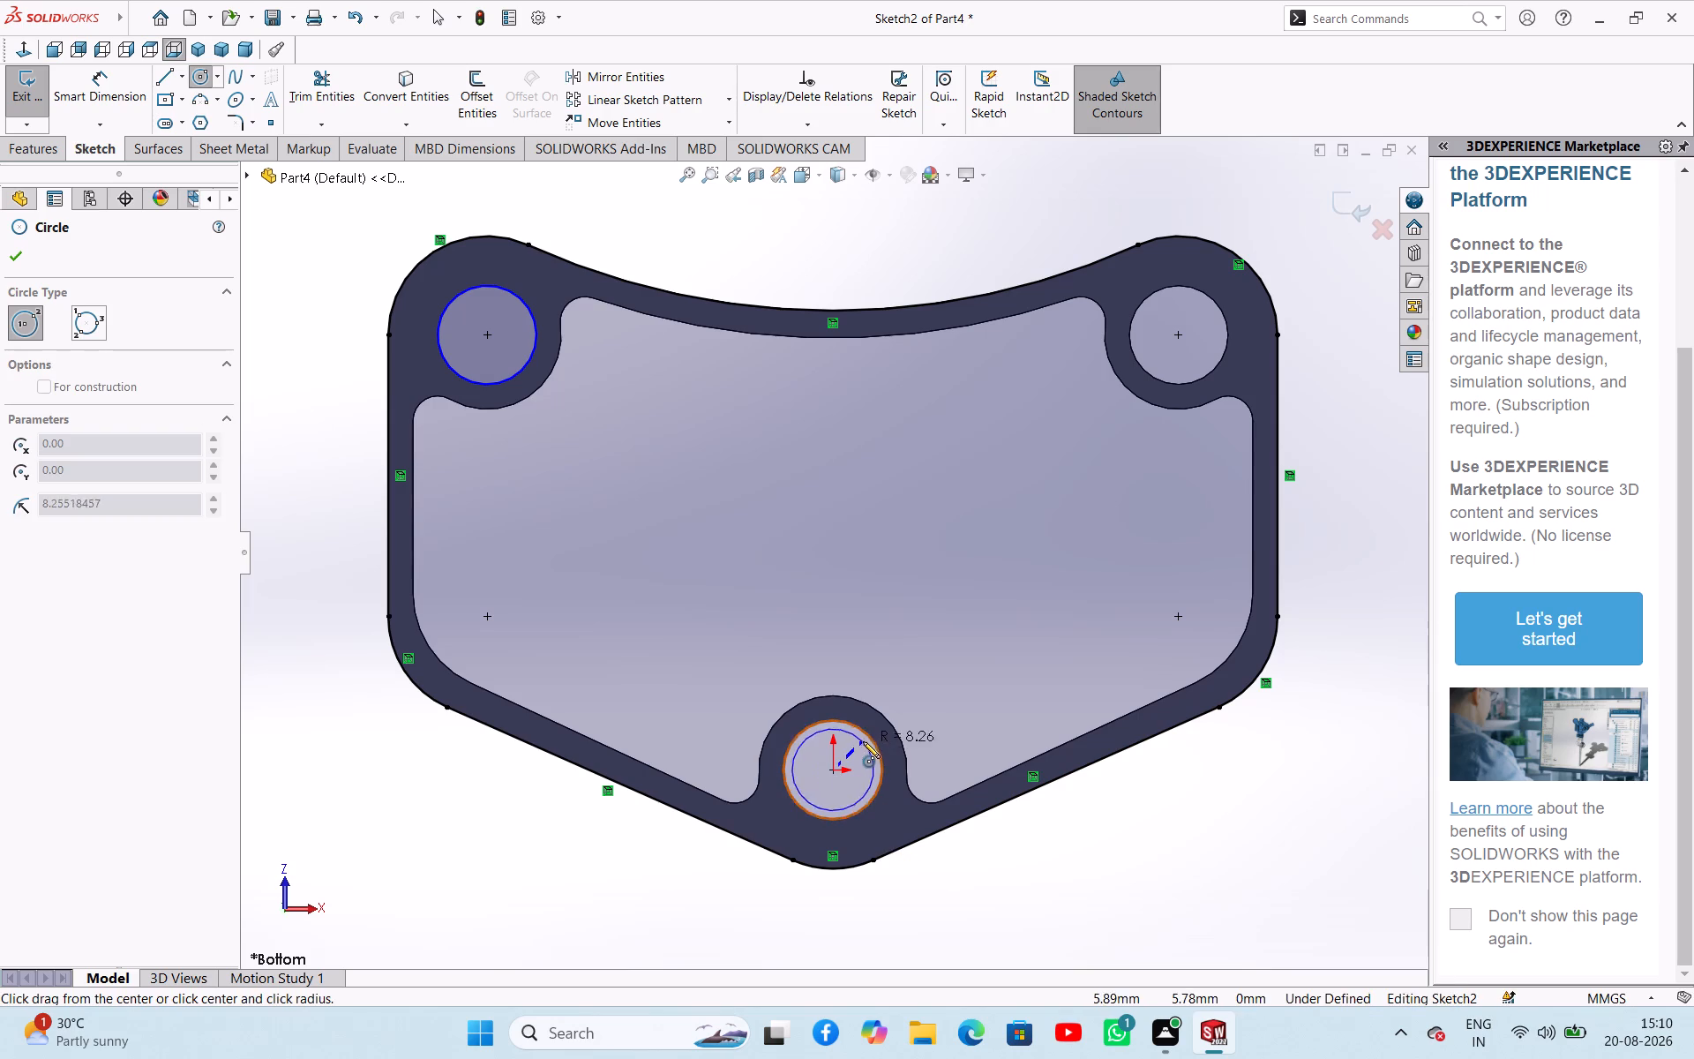
pyautogui.click(867, 738)
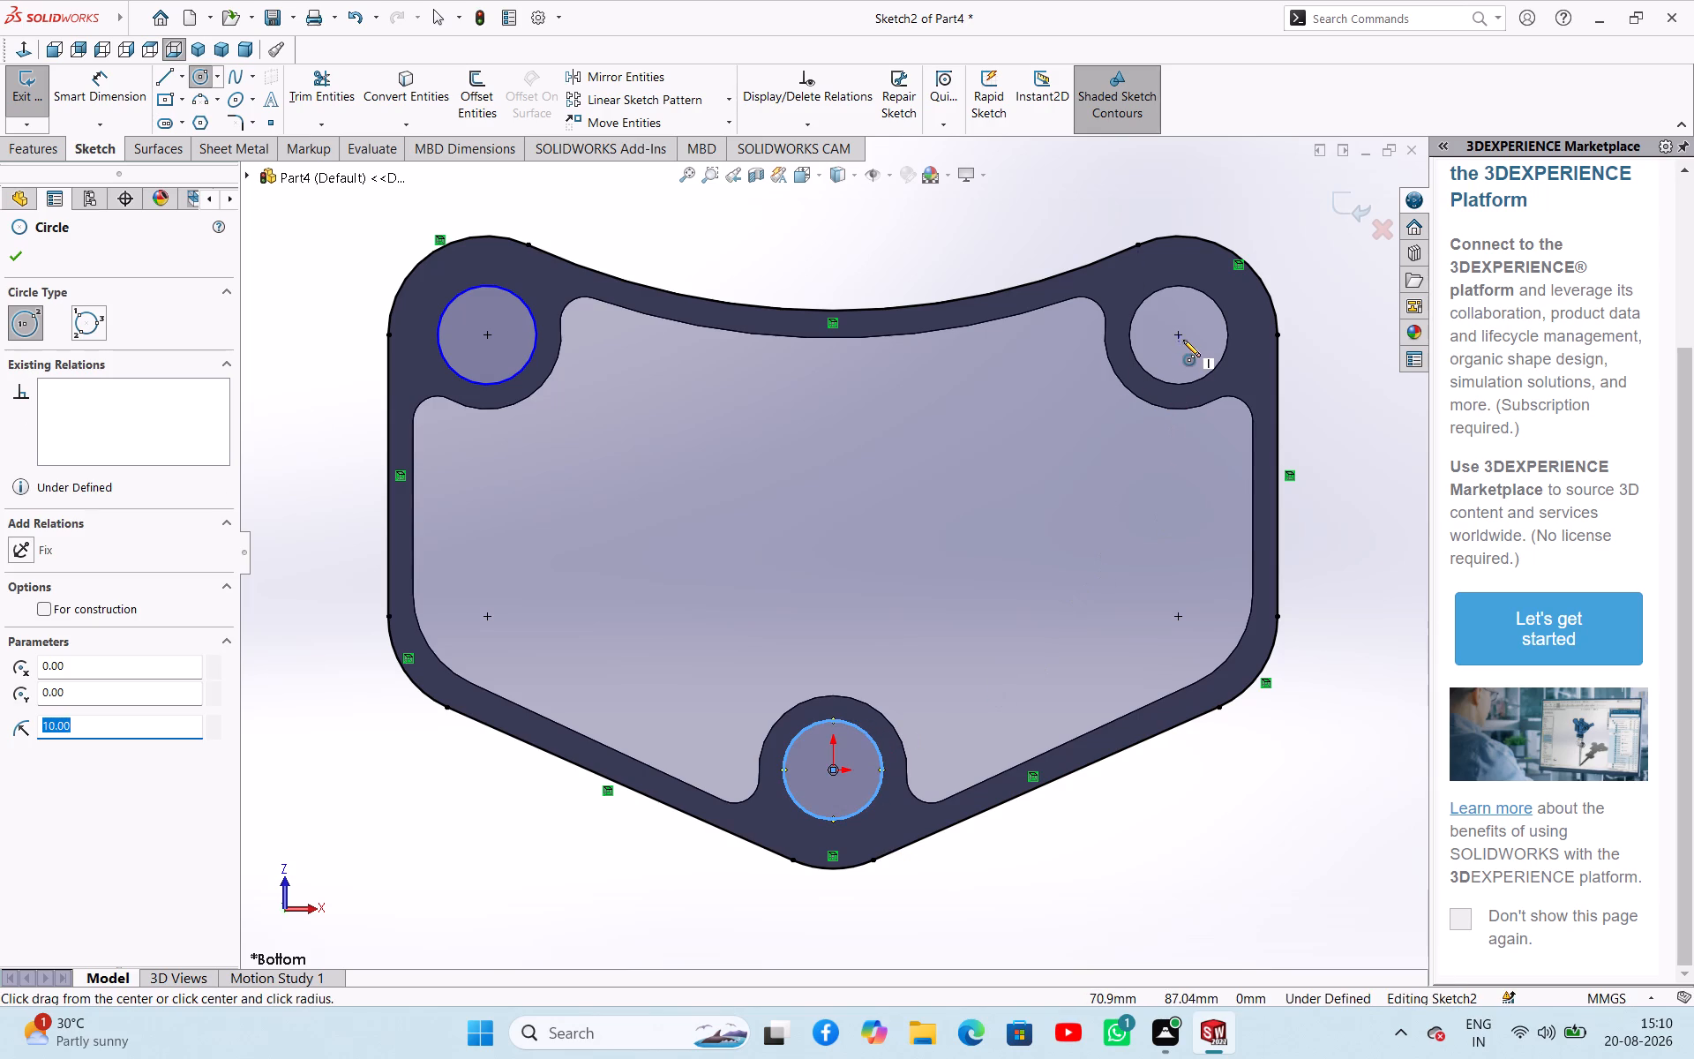
pyautogui.click(1183, 339)
pyautogui.click(1216, 363)
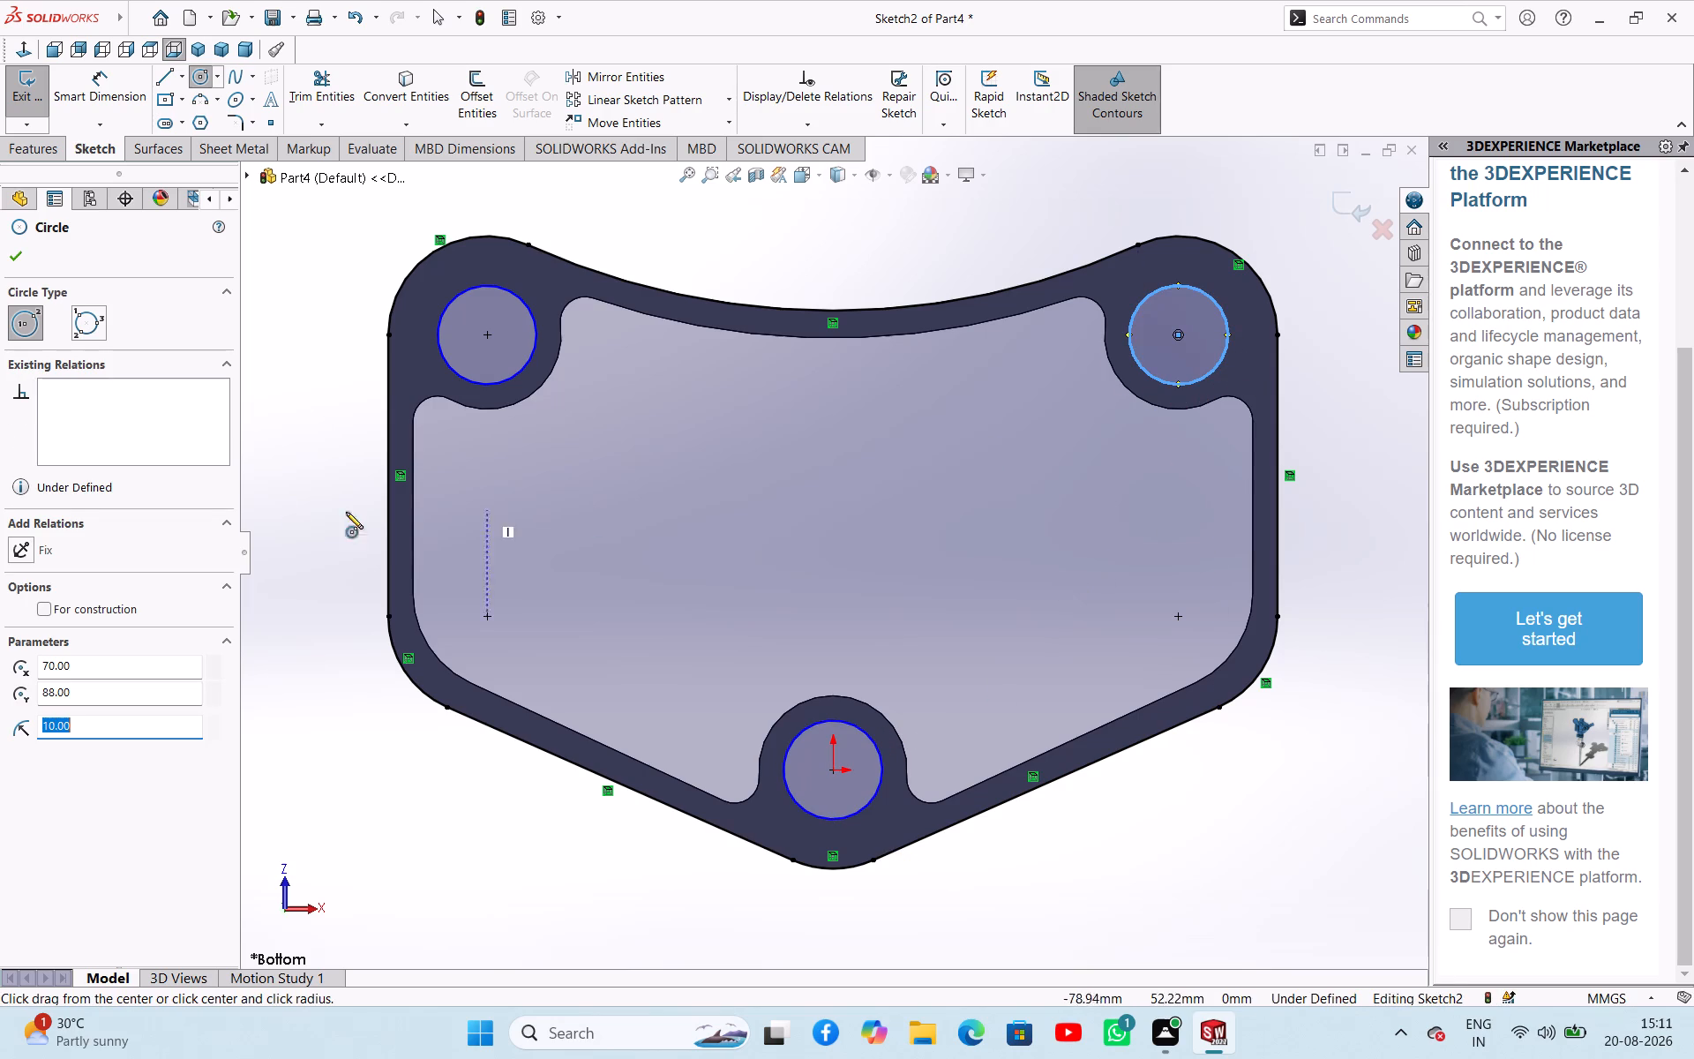
pyautogui.click(14, 256)
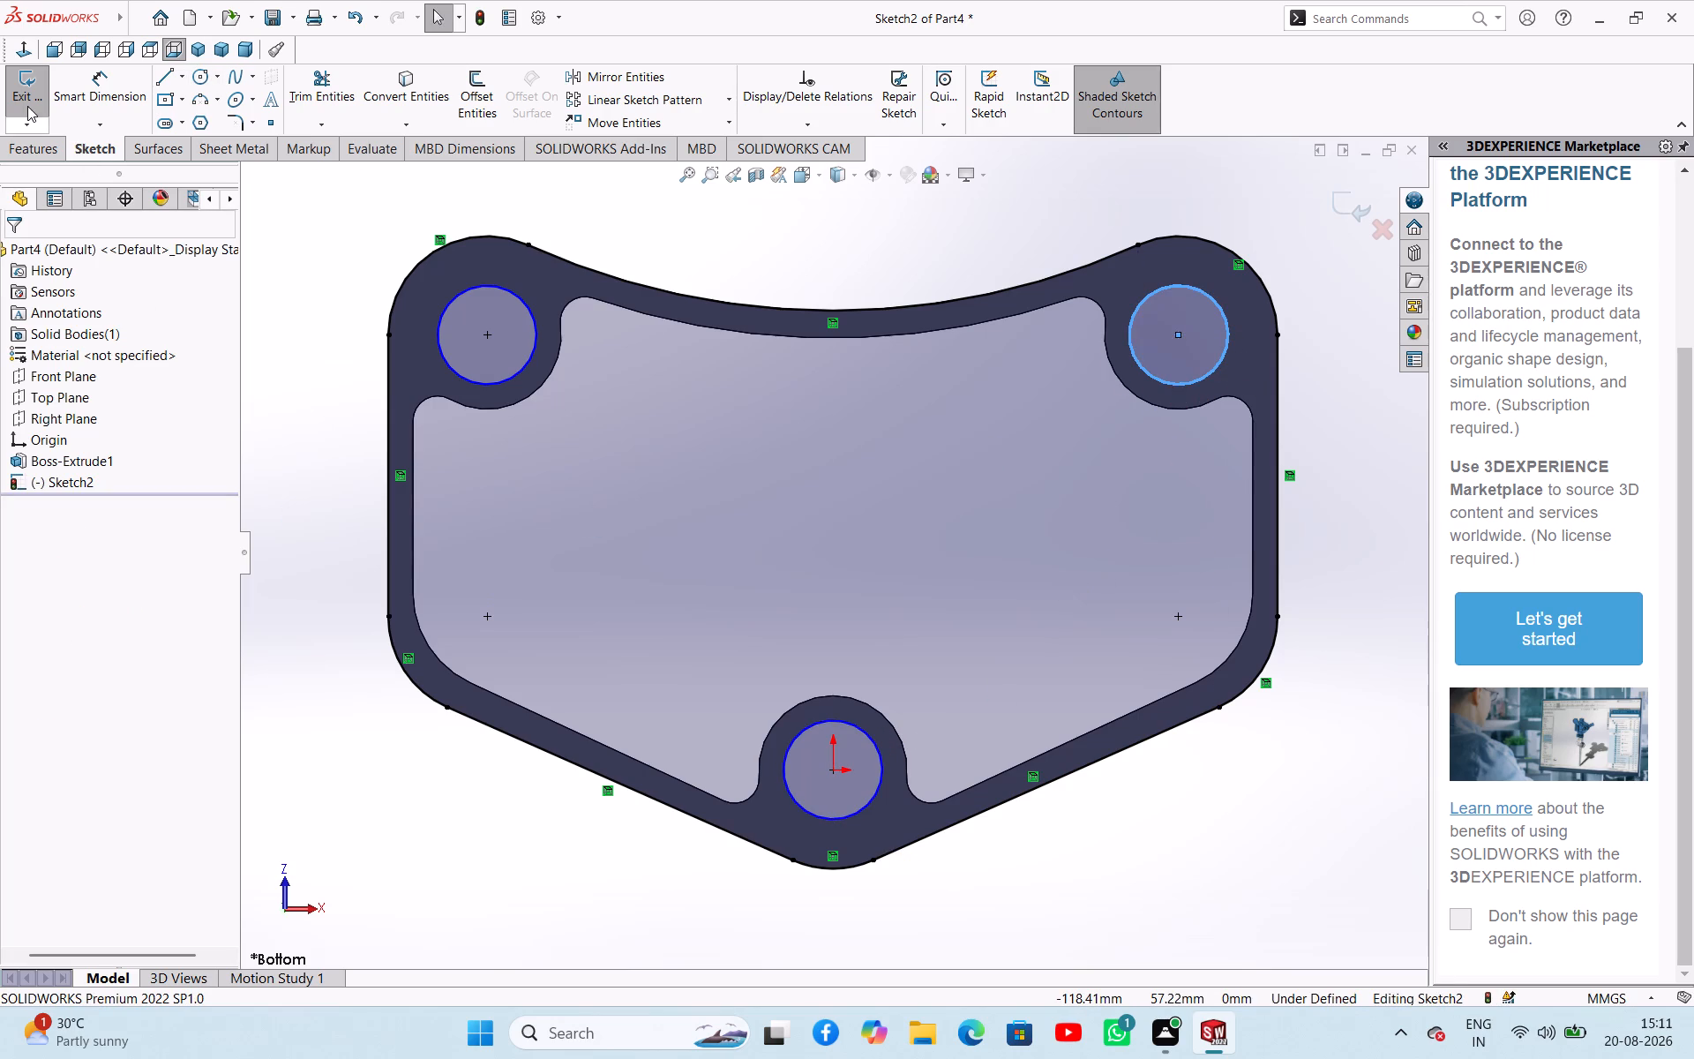
pyautogui.click(27, 106)
# Extrude Sketch2 as a Blind boss 5 mm deep, with the direction reversed into the wall and the result merged.
pyautogui.moveTo(620, 620); pyautogui.dragTo(640, 635, button='middle')
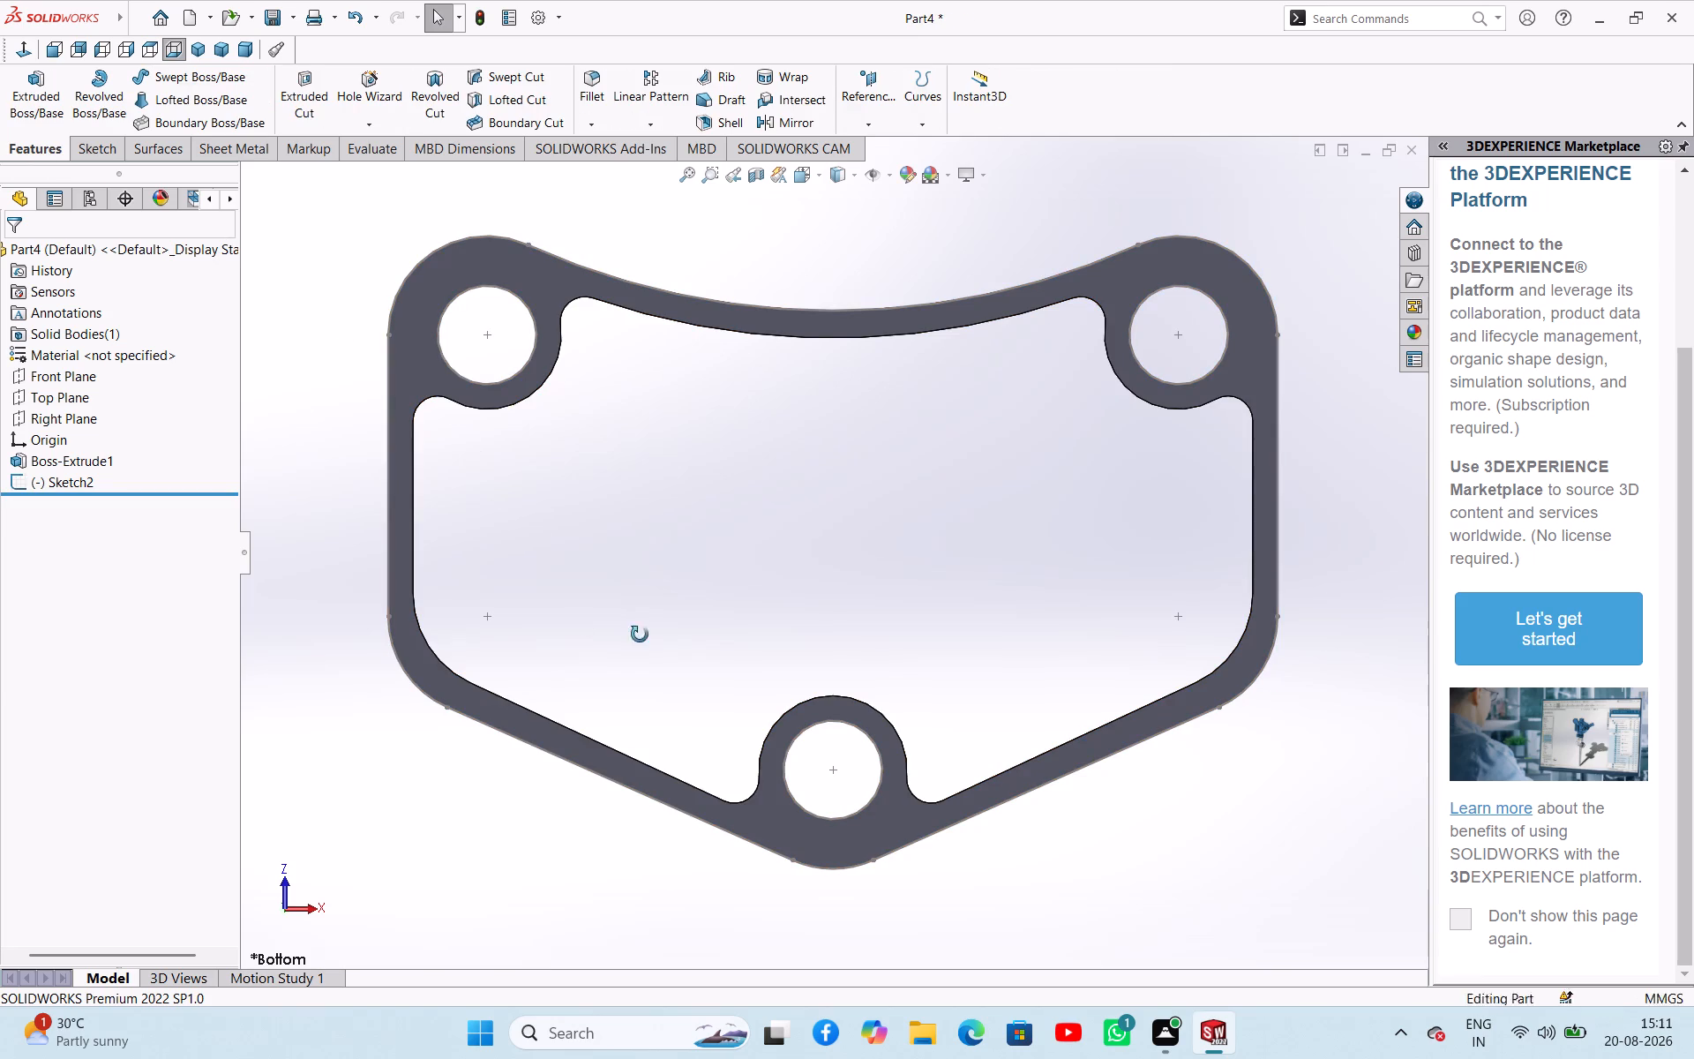
pyautogui.moveTo(640, 635); pyautogui.dragTo(823, 853, button='middle')
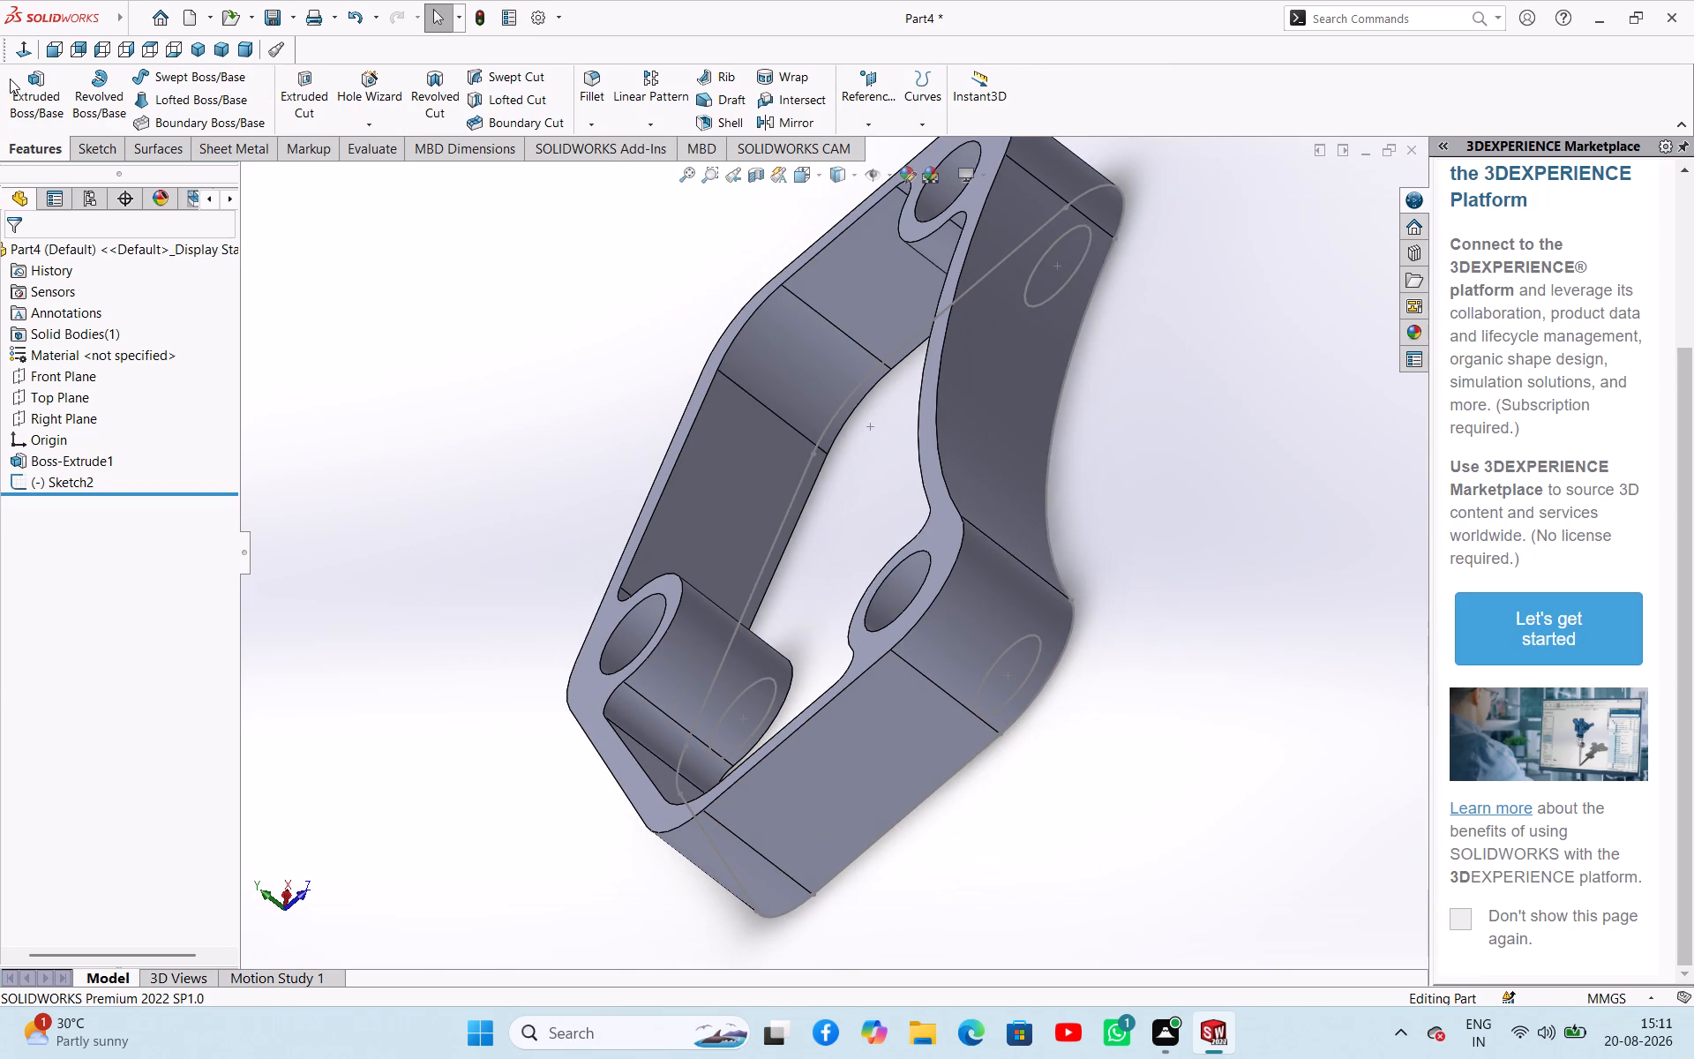
pyautogui.click(10, 79)
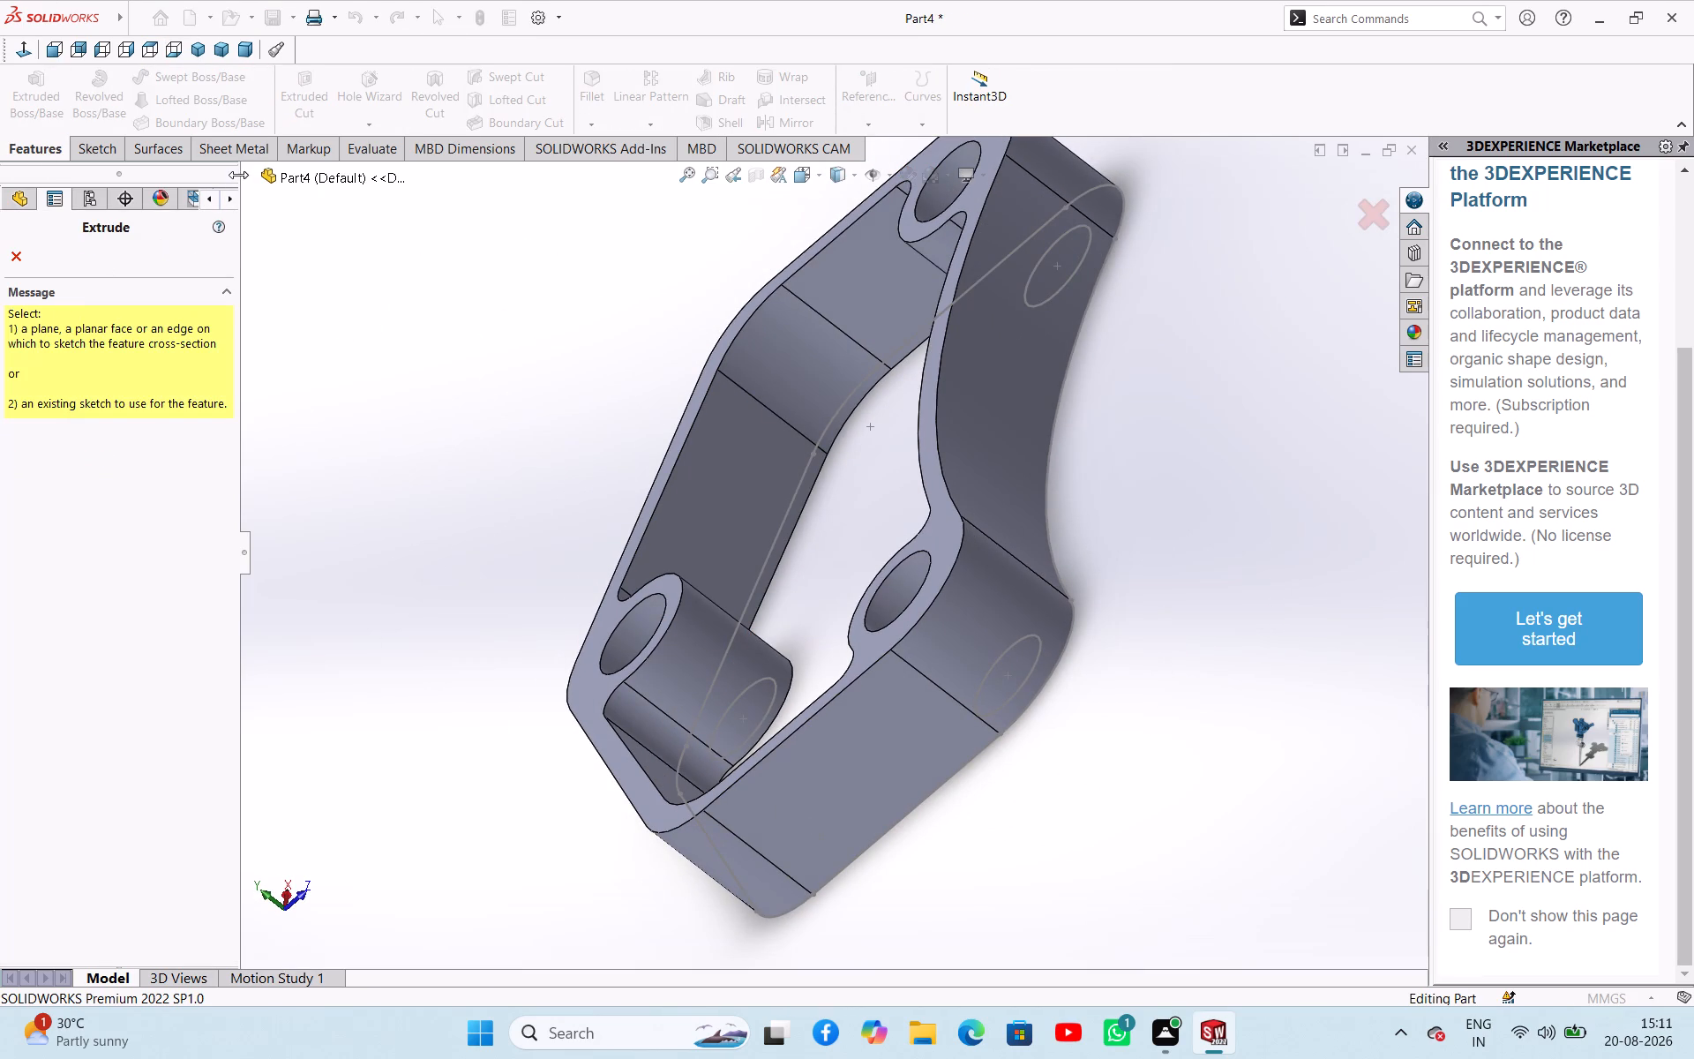
pyautogui.click(244, 178)
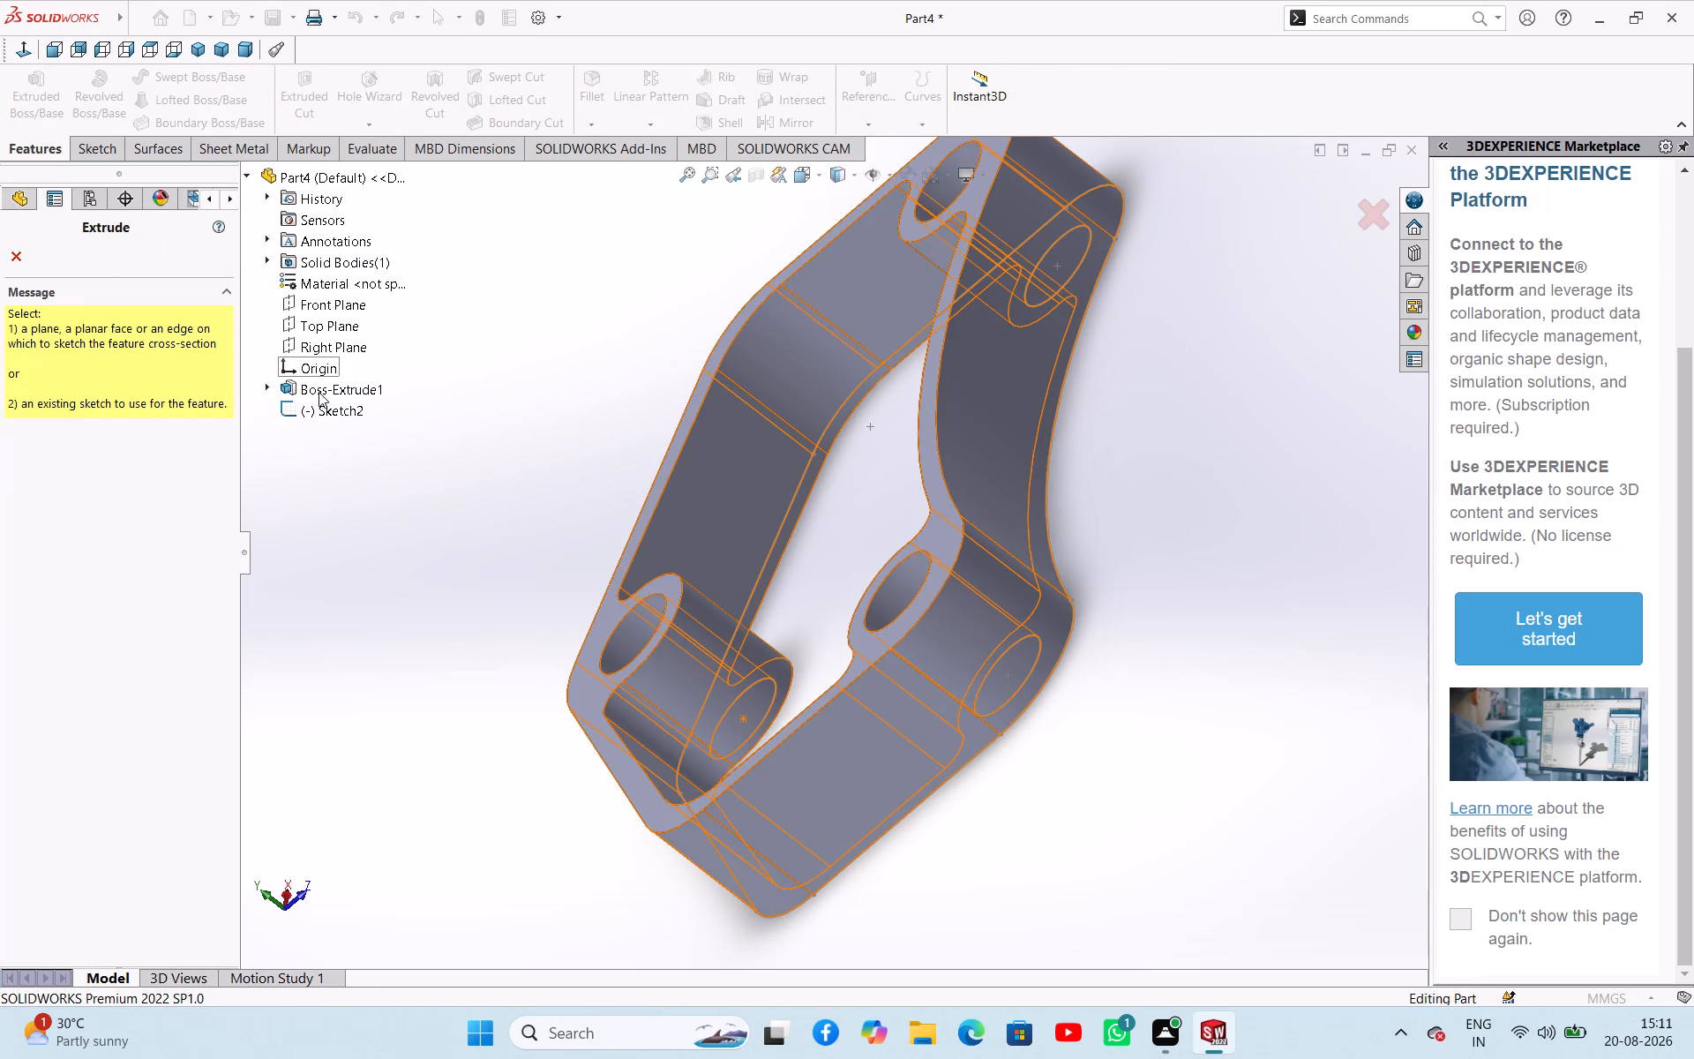
pyautogui.click(323, 407)
pyautogui.scroll(1, 437, 470)
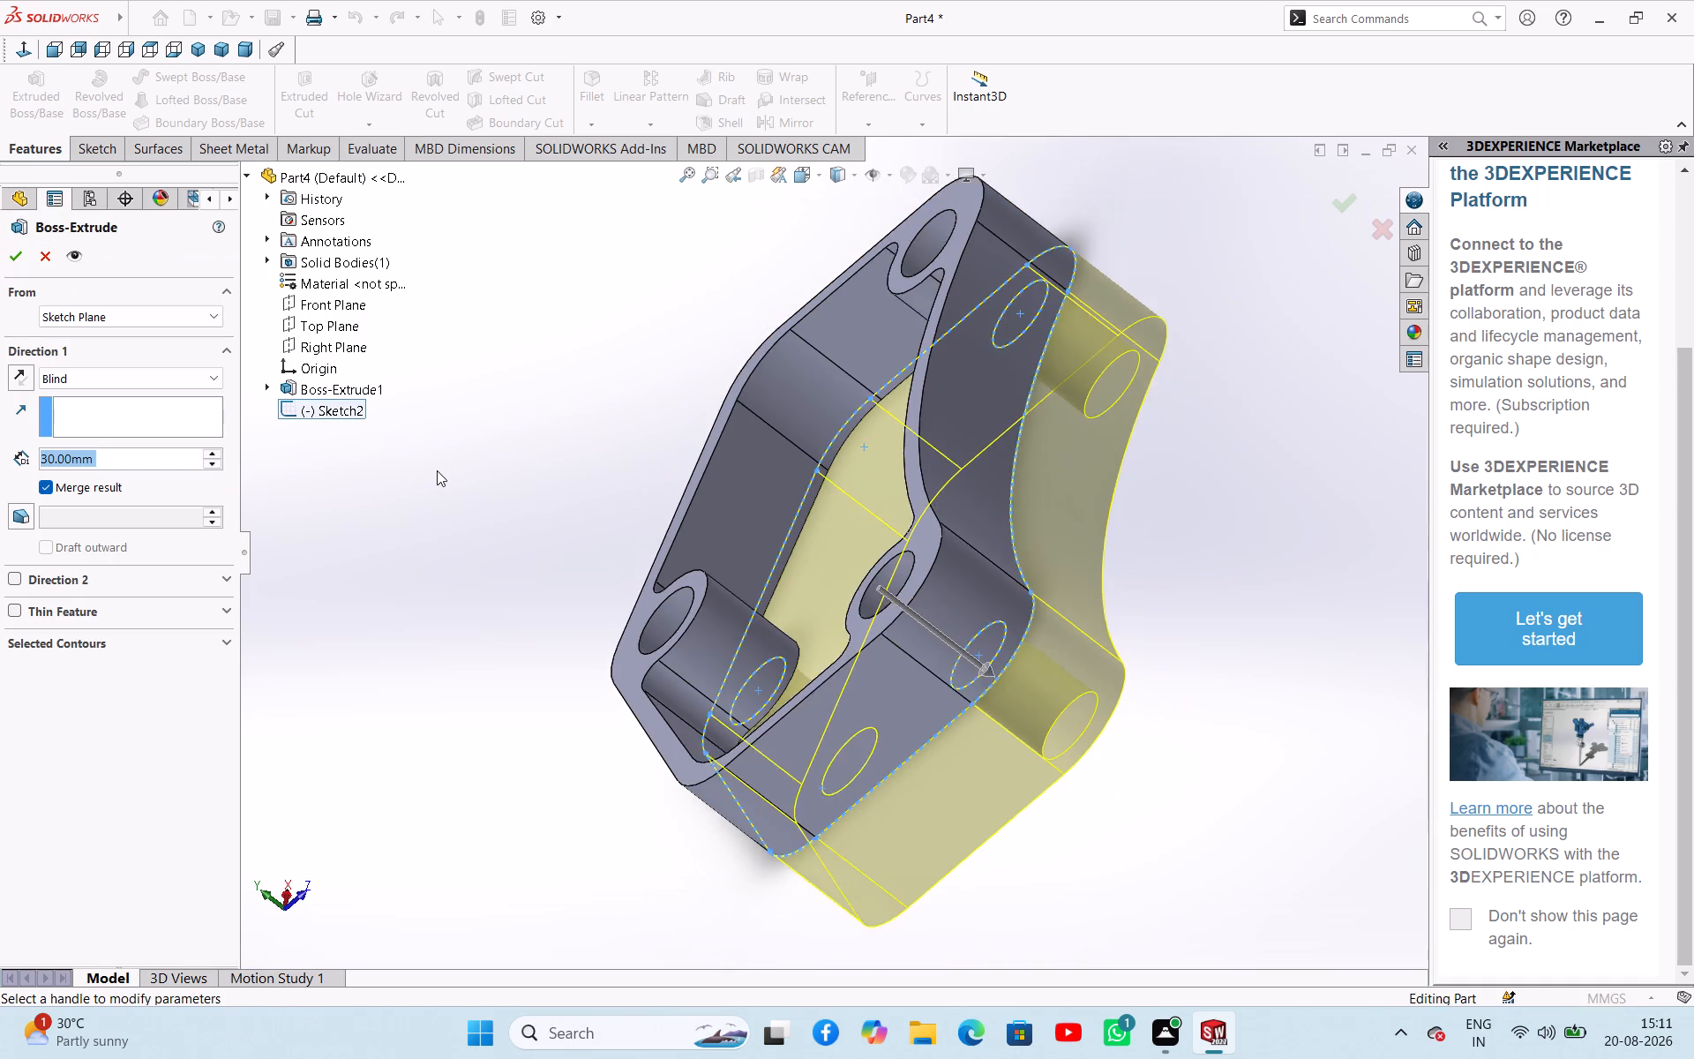
pyautogui.moveTo(437, 470); pyautogui.dragTo(420, 491, button='middle')
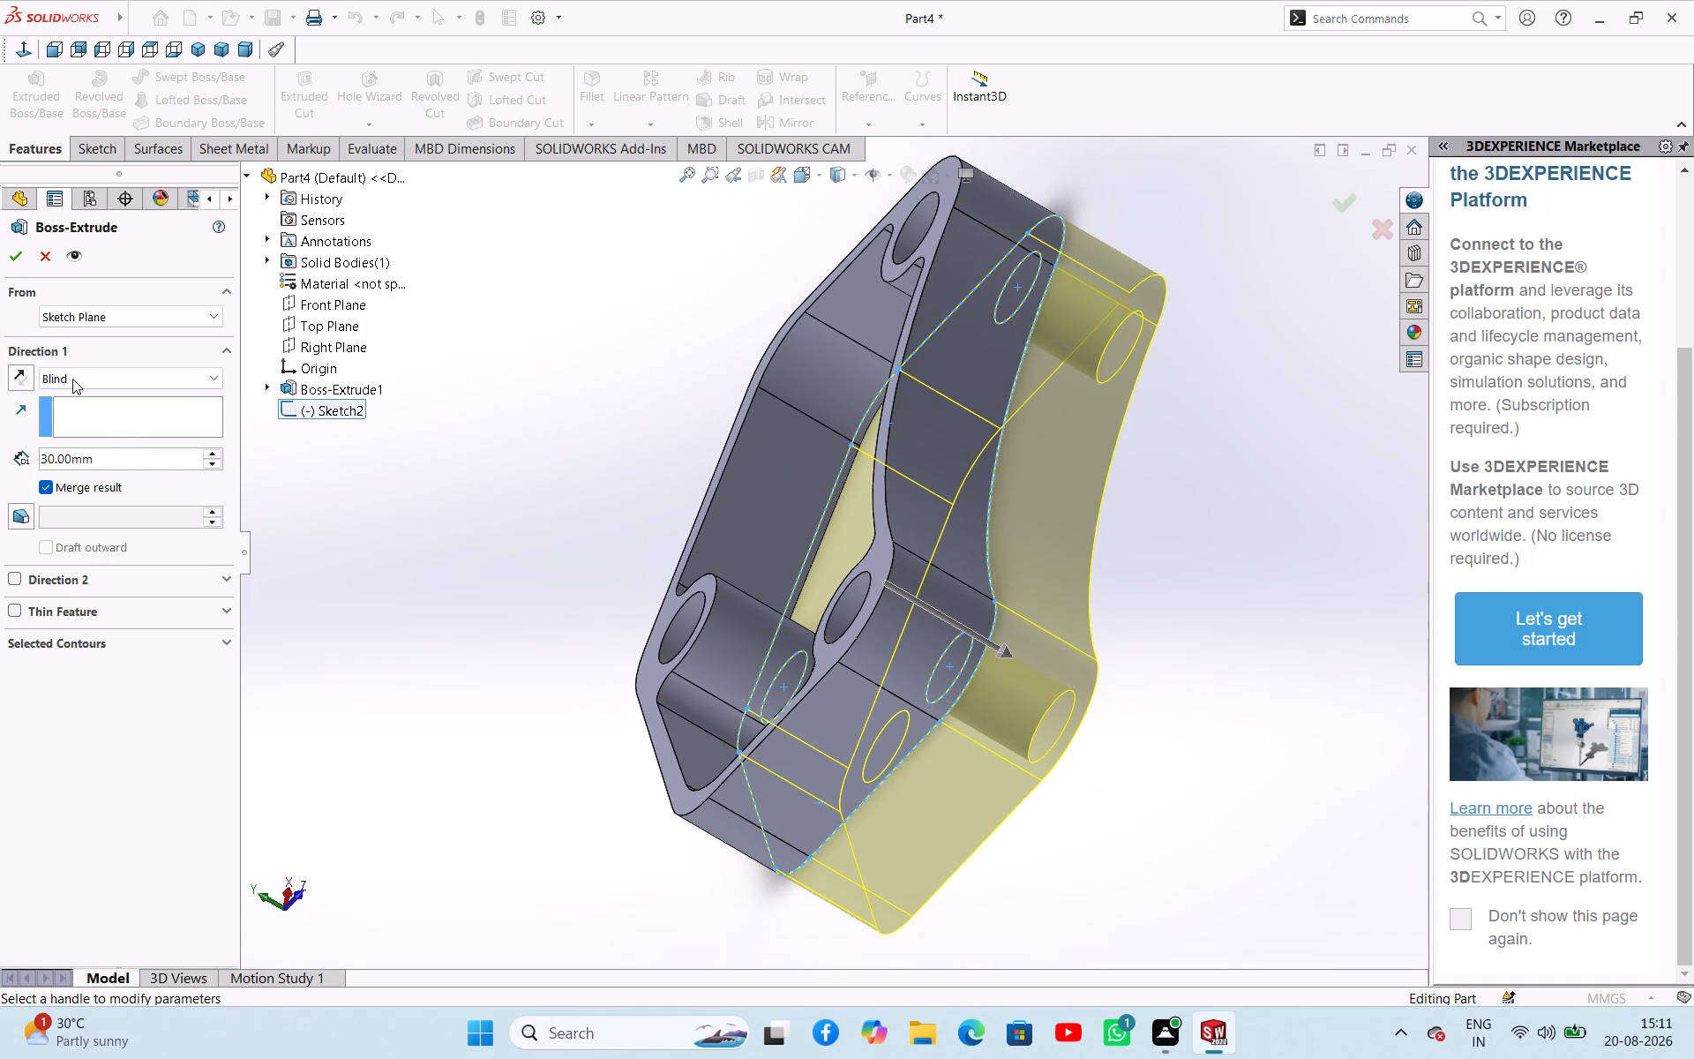
pyautogui.click(17, 365)
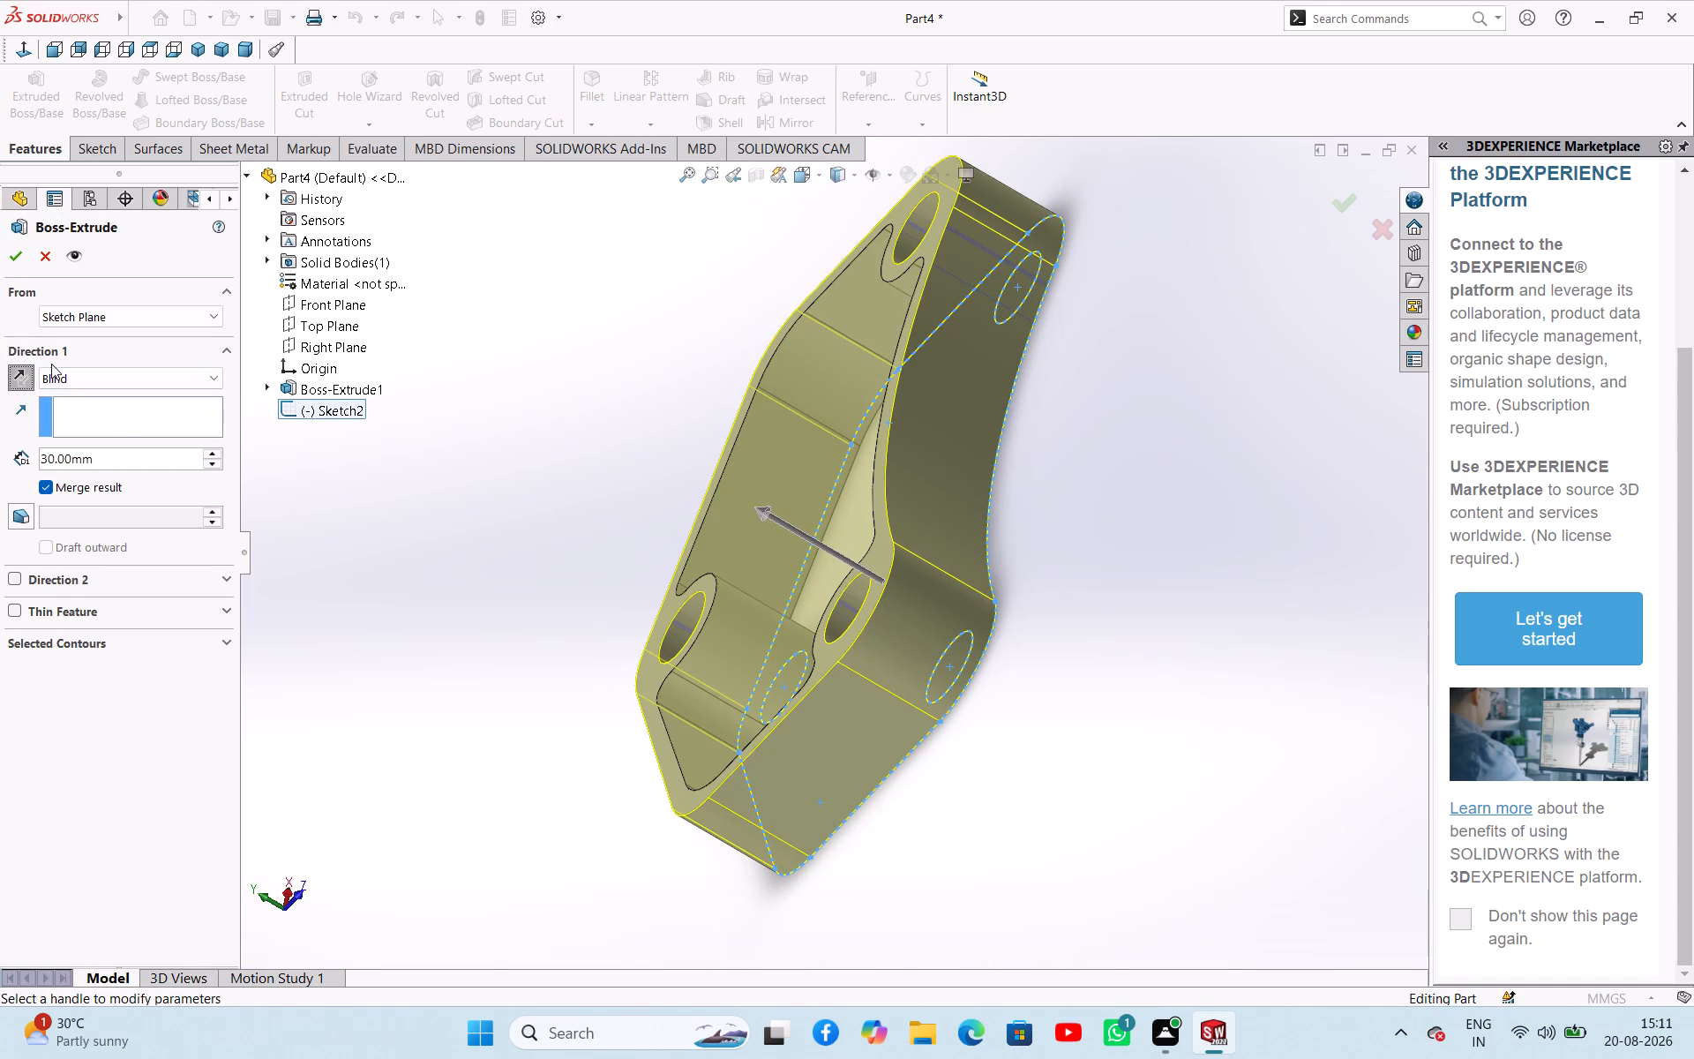
pyautogui.click(133, 465)
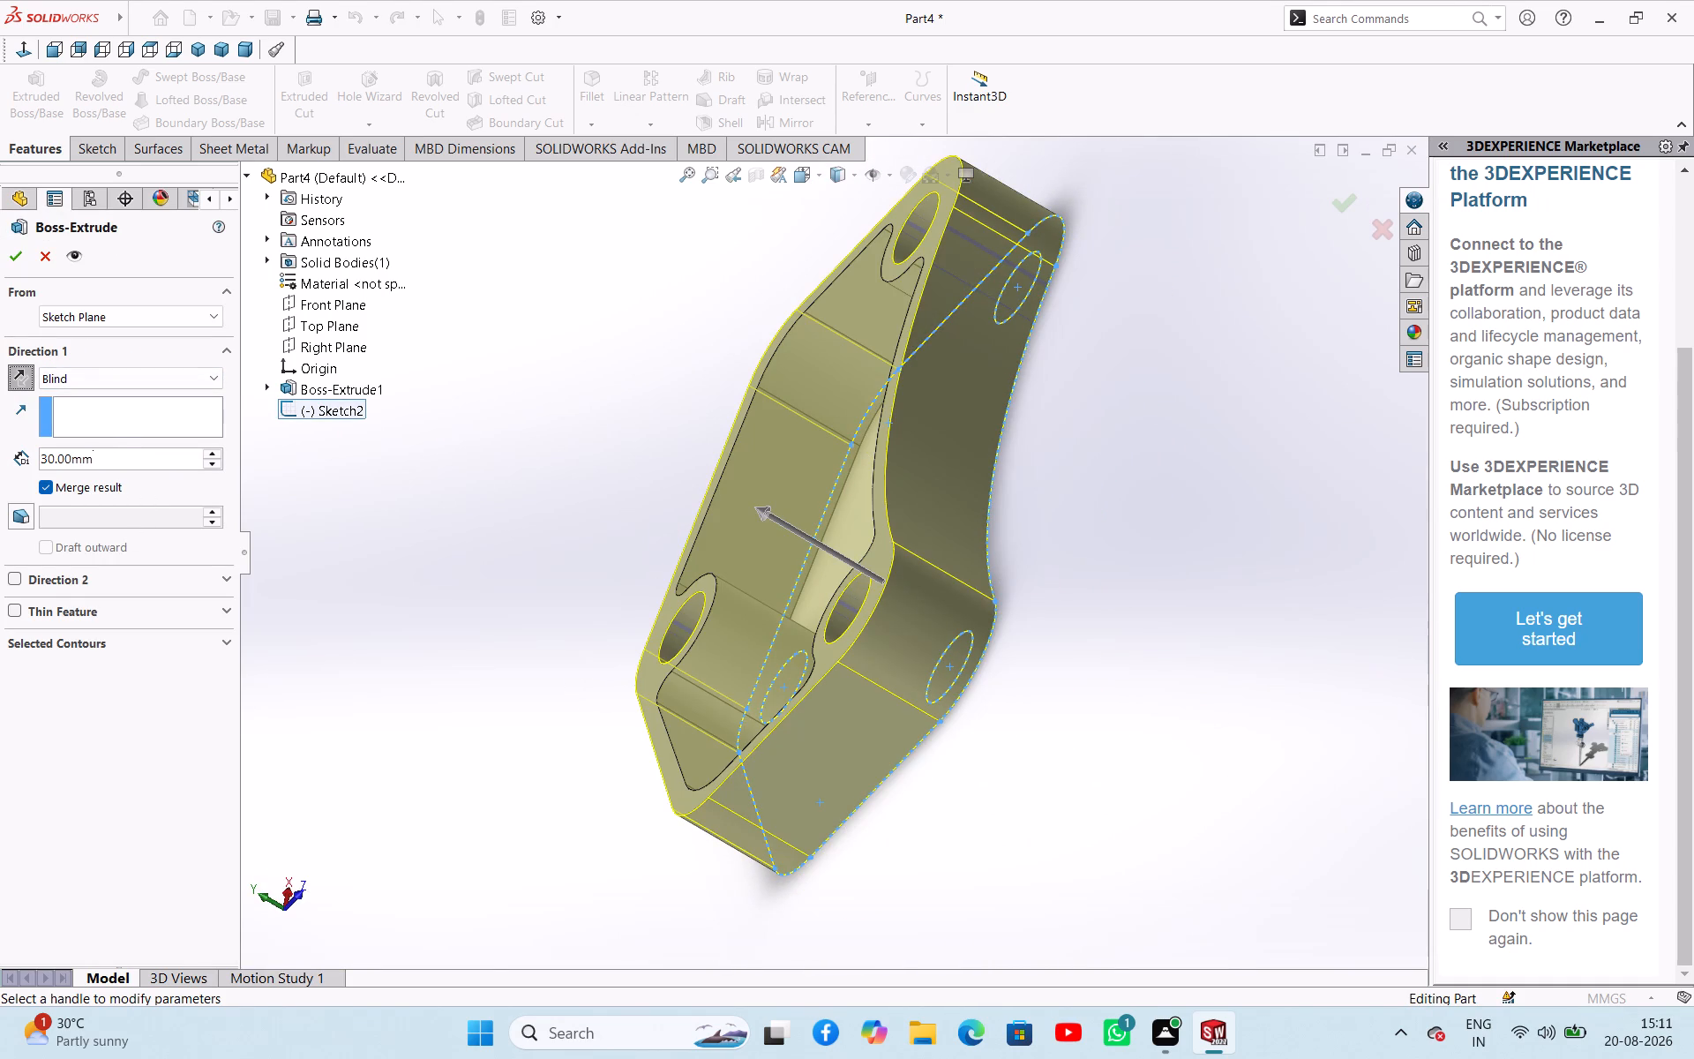
pyautogui.doubleClick(119, 461)
pyautogui.press('5')
pyautogui.press('Return')
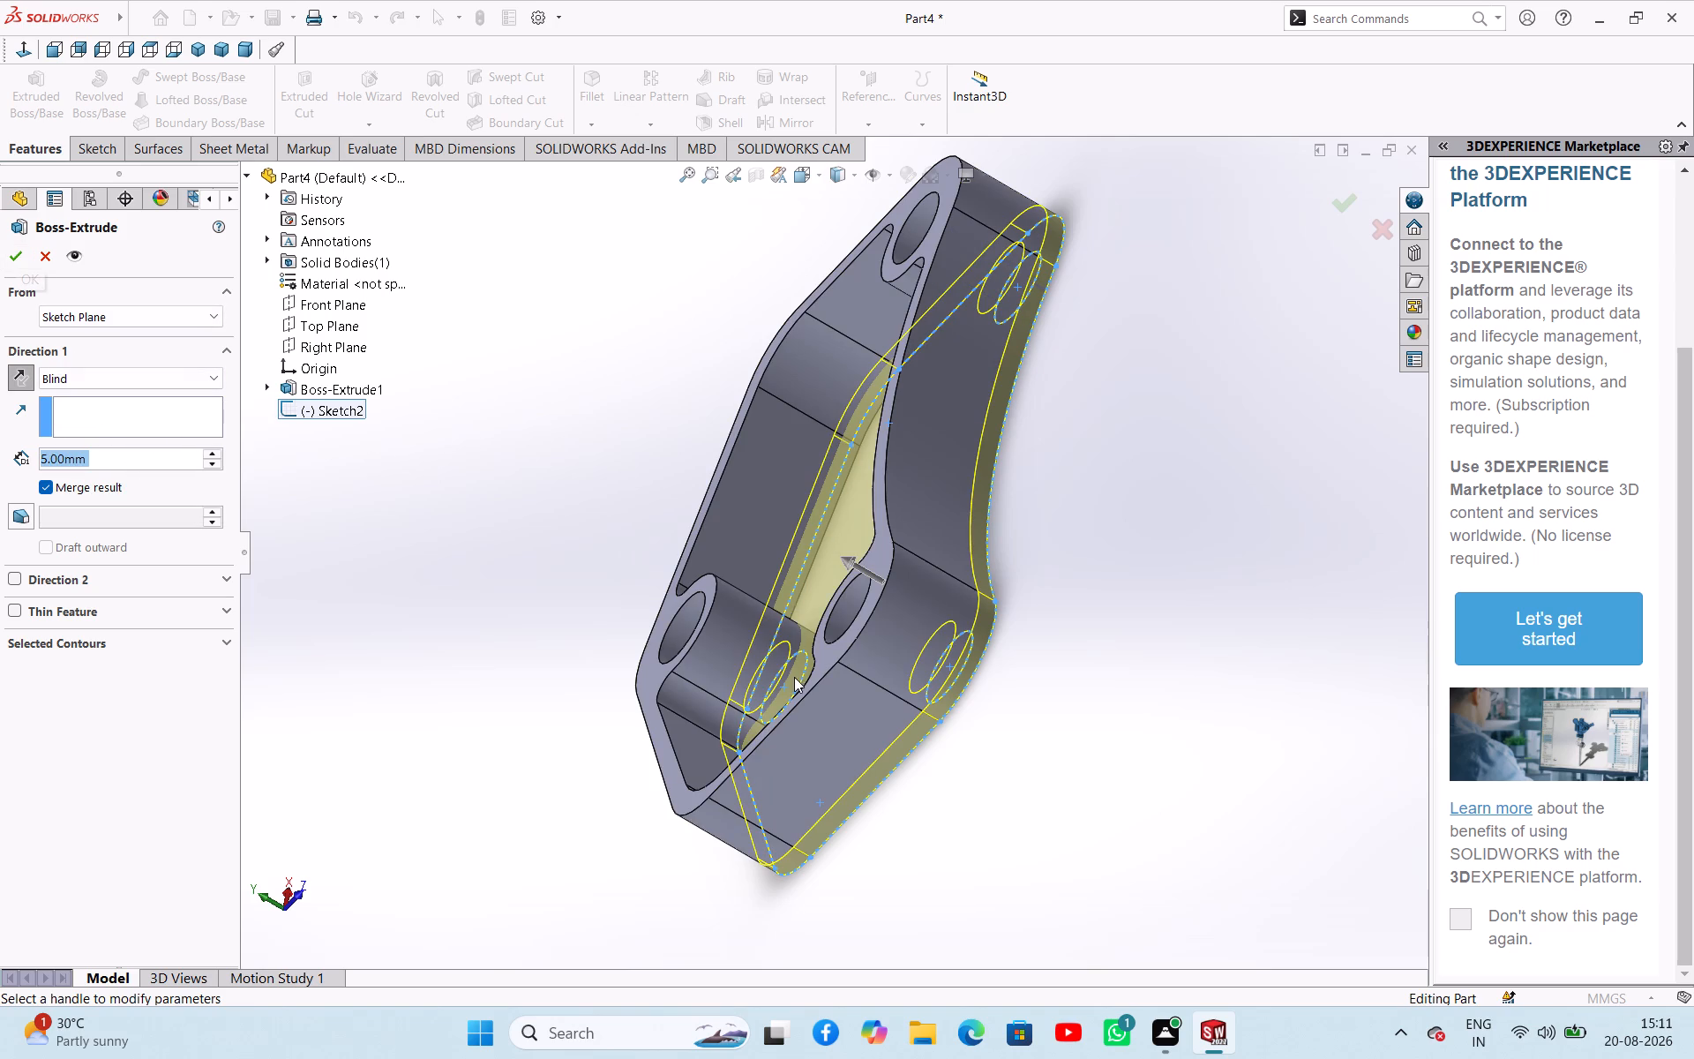
pyautogui.moveTo(793, 678); pyautogui.dragTo(775, 567, button='middle')
pyautogui.click(19, 259)
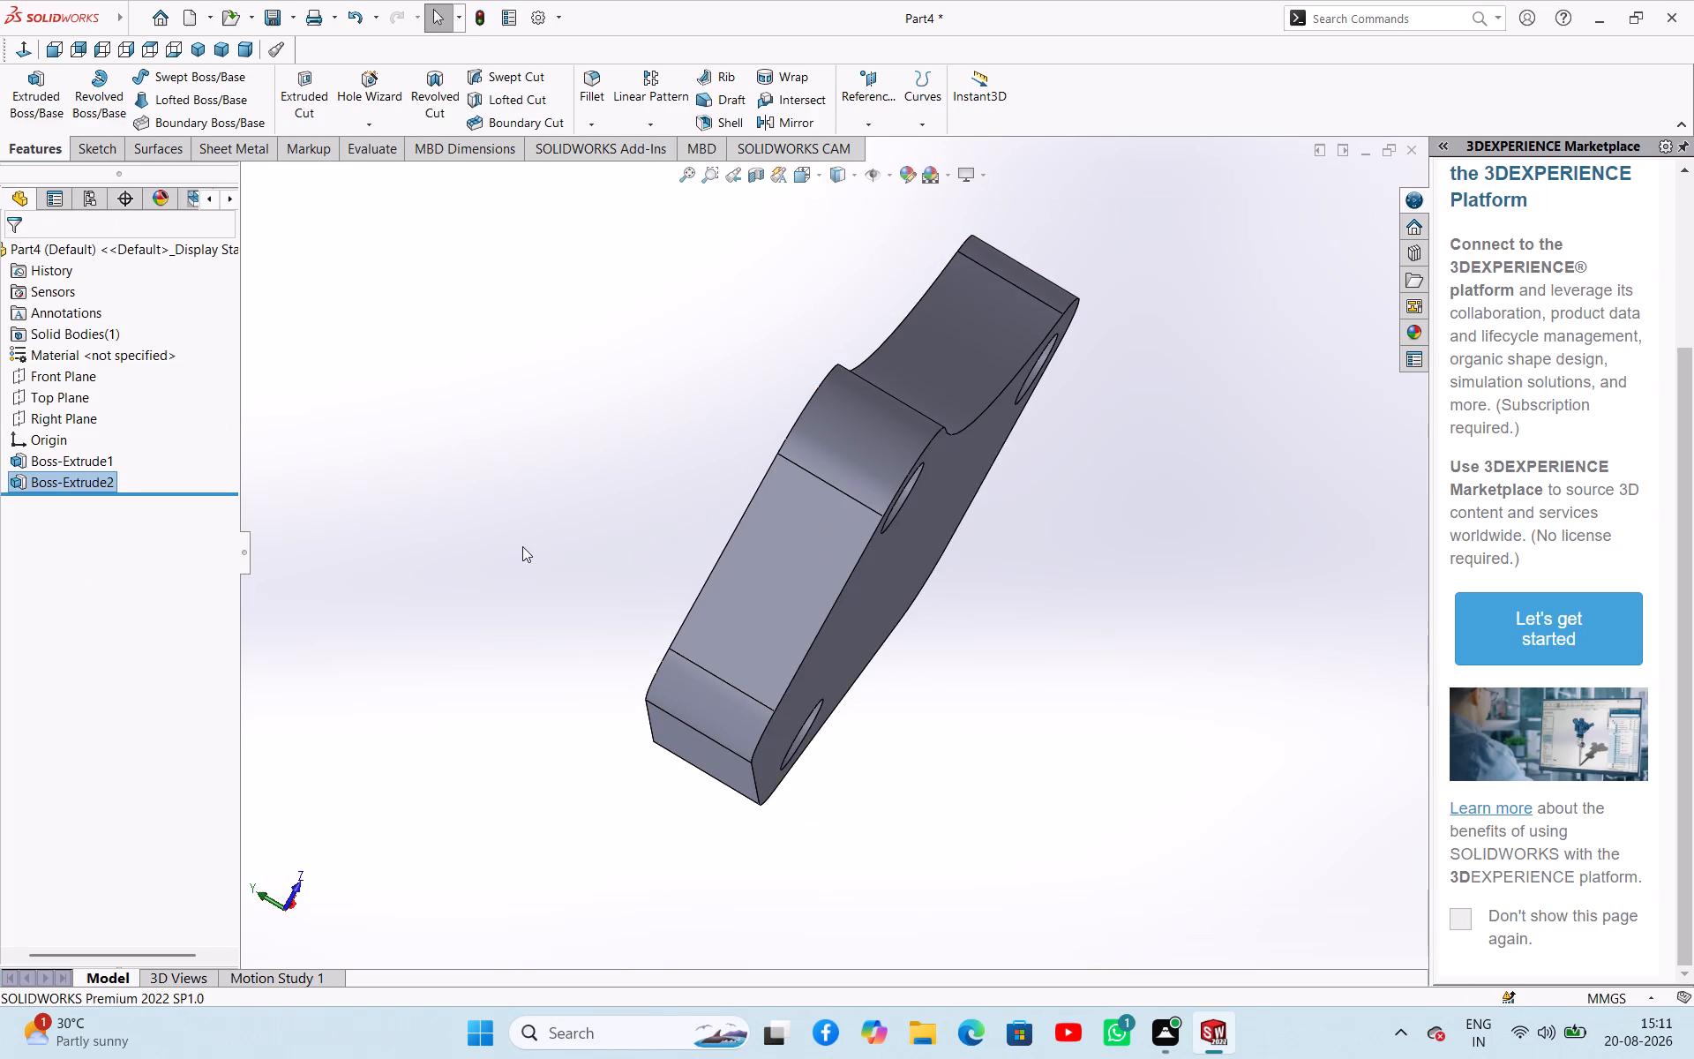
# Inspect the closed cover by rotating it and checking its bottom, top, right and left views.
pyautogui.click(522, 546)
pyautogui.moveTo(529, 555); pyautogui.dragTo(933, 639, button='middle')
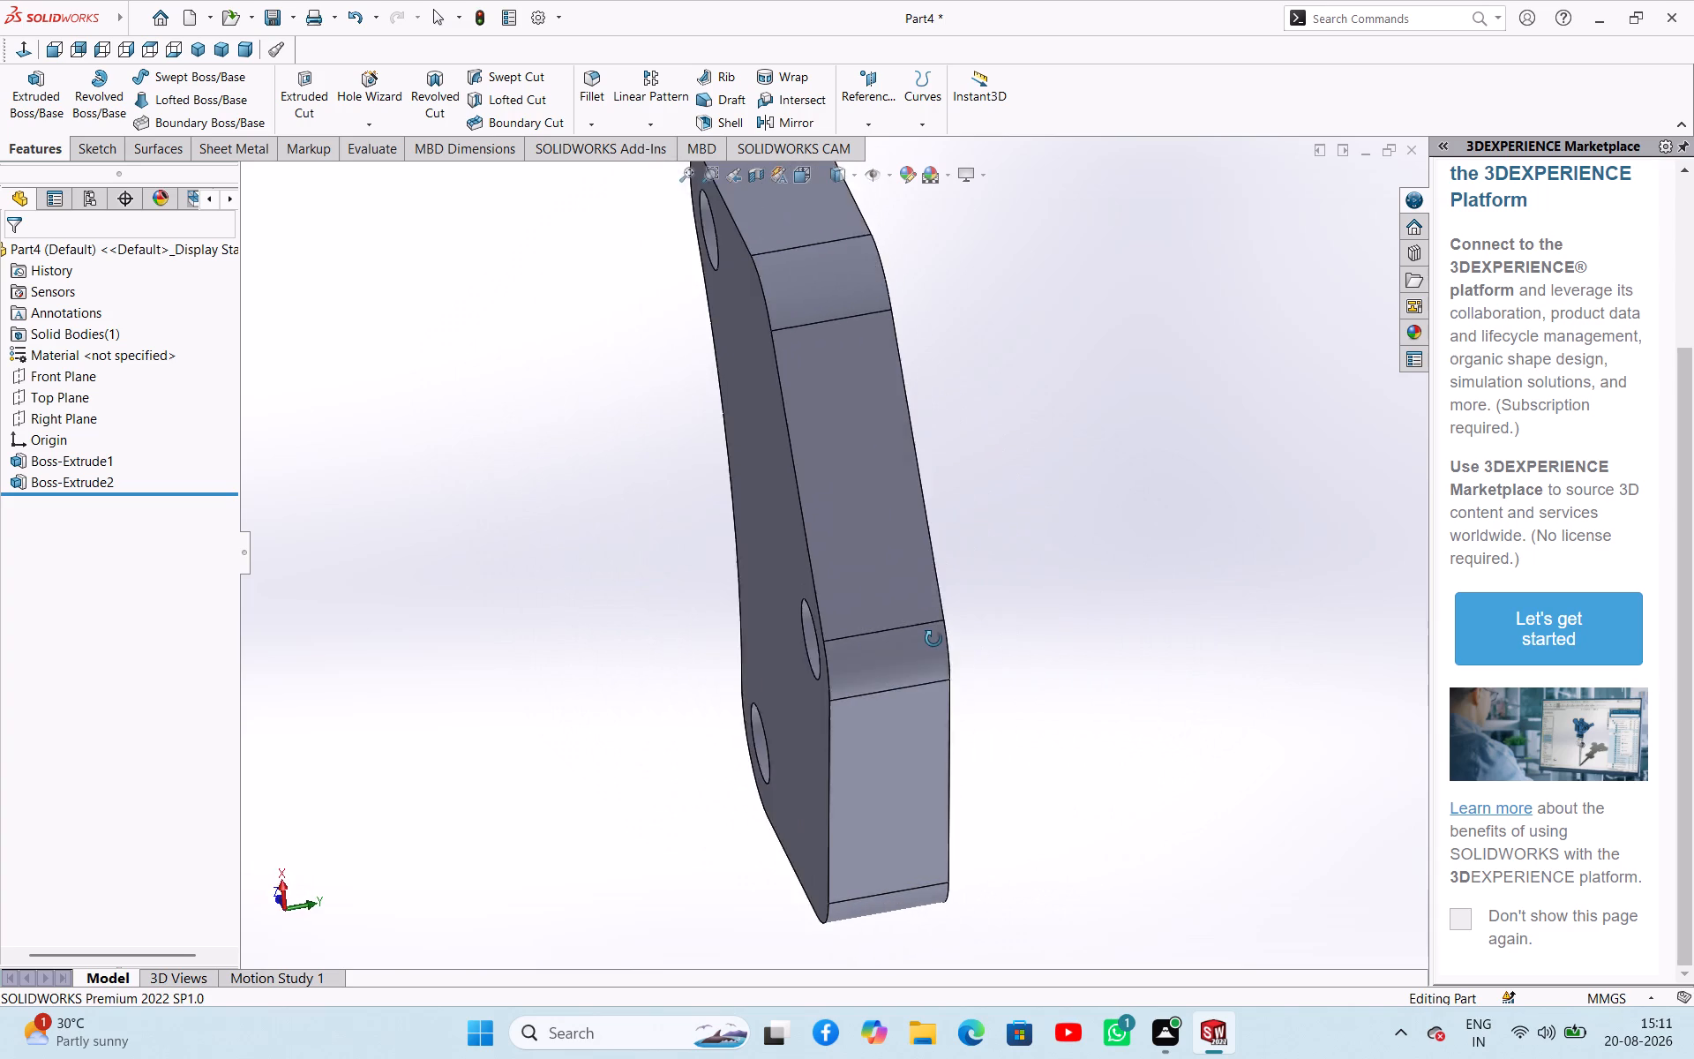
pyautogui.moveTo(933, 639); pyautogui.dragTo(937, 513, button='middle')
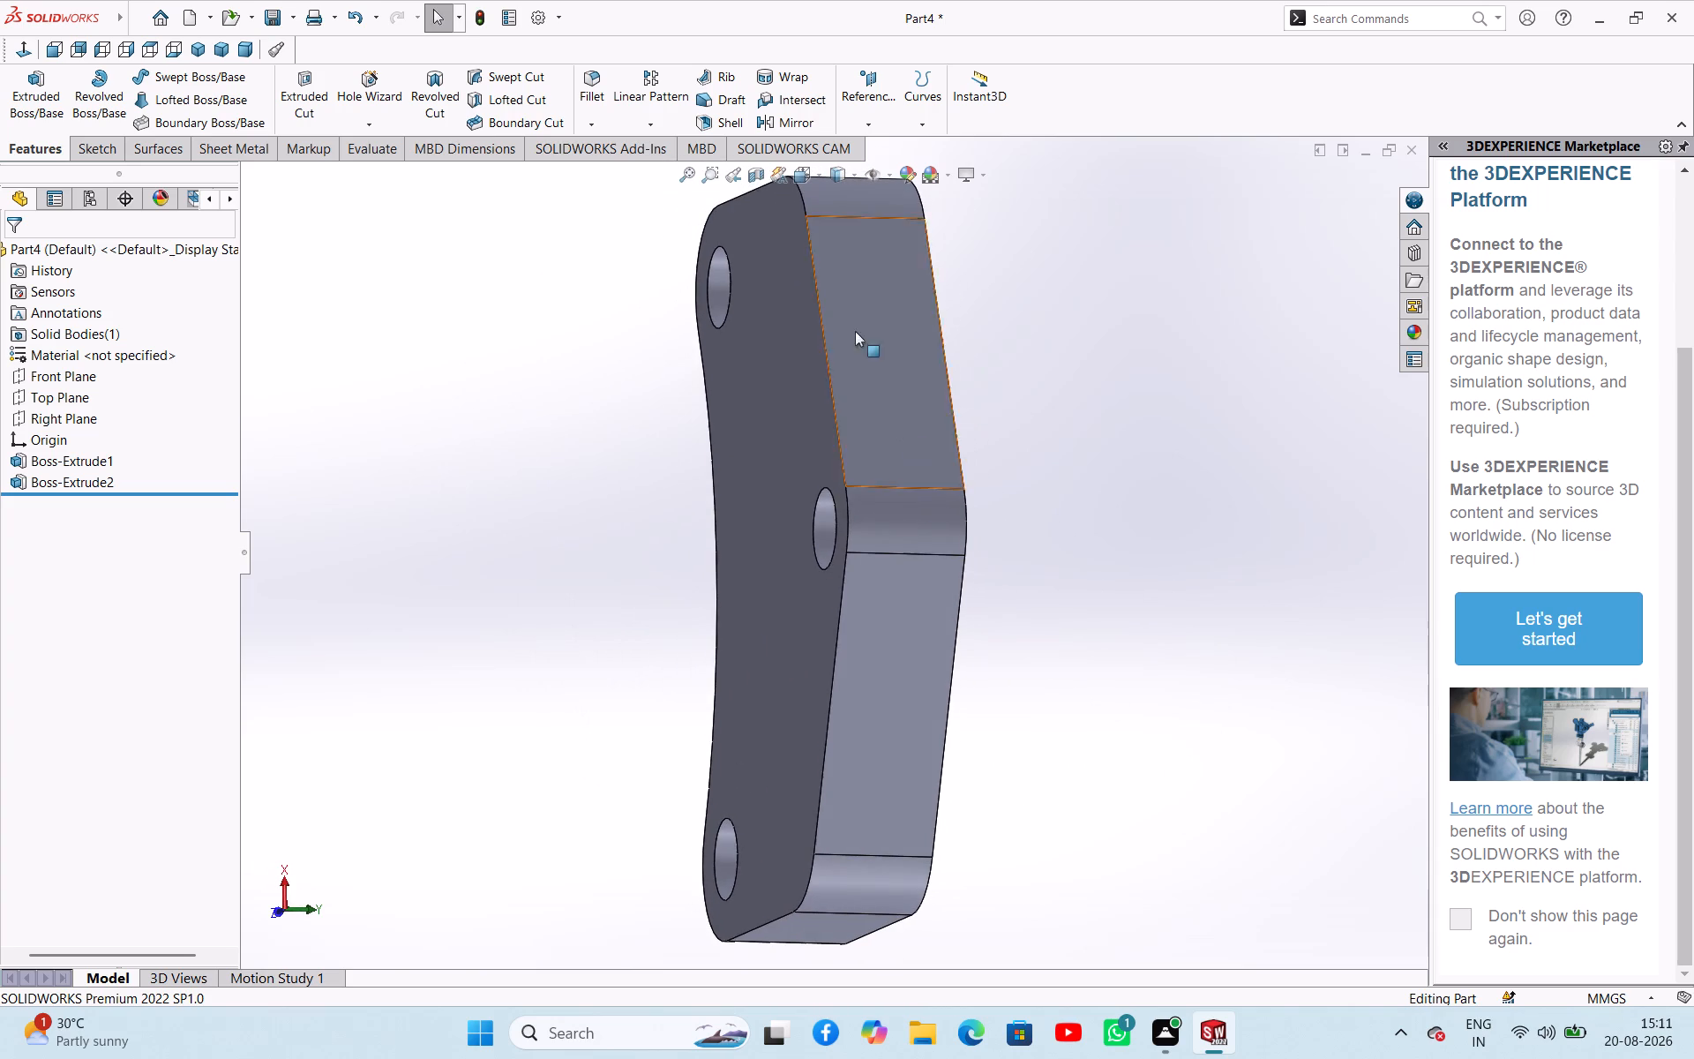
pyautogui.click(163, 50)
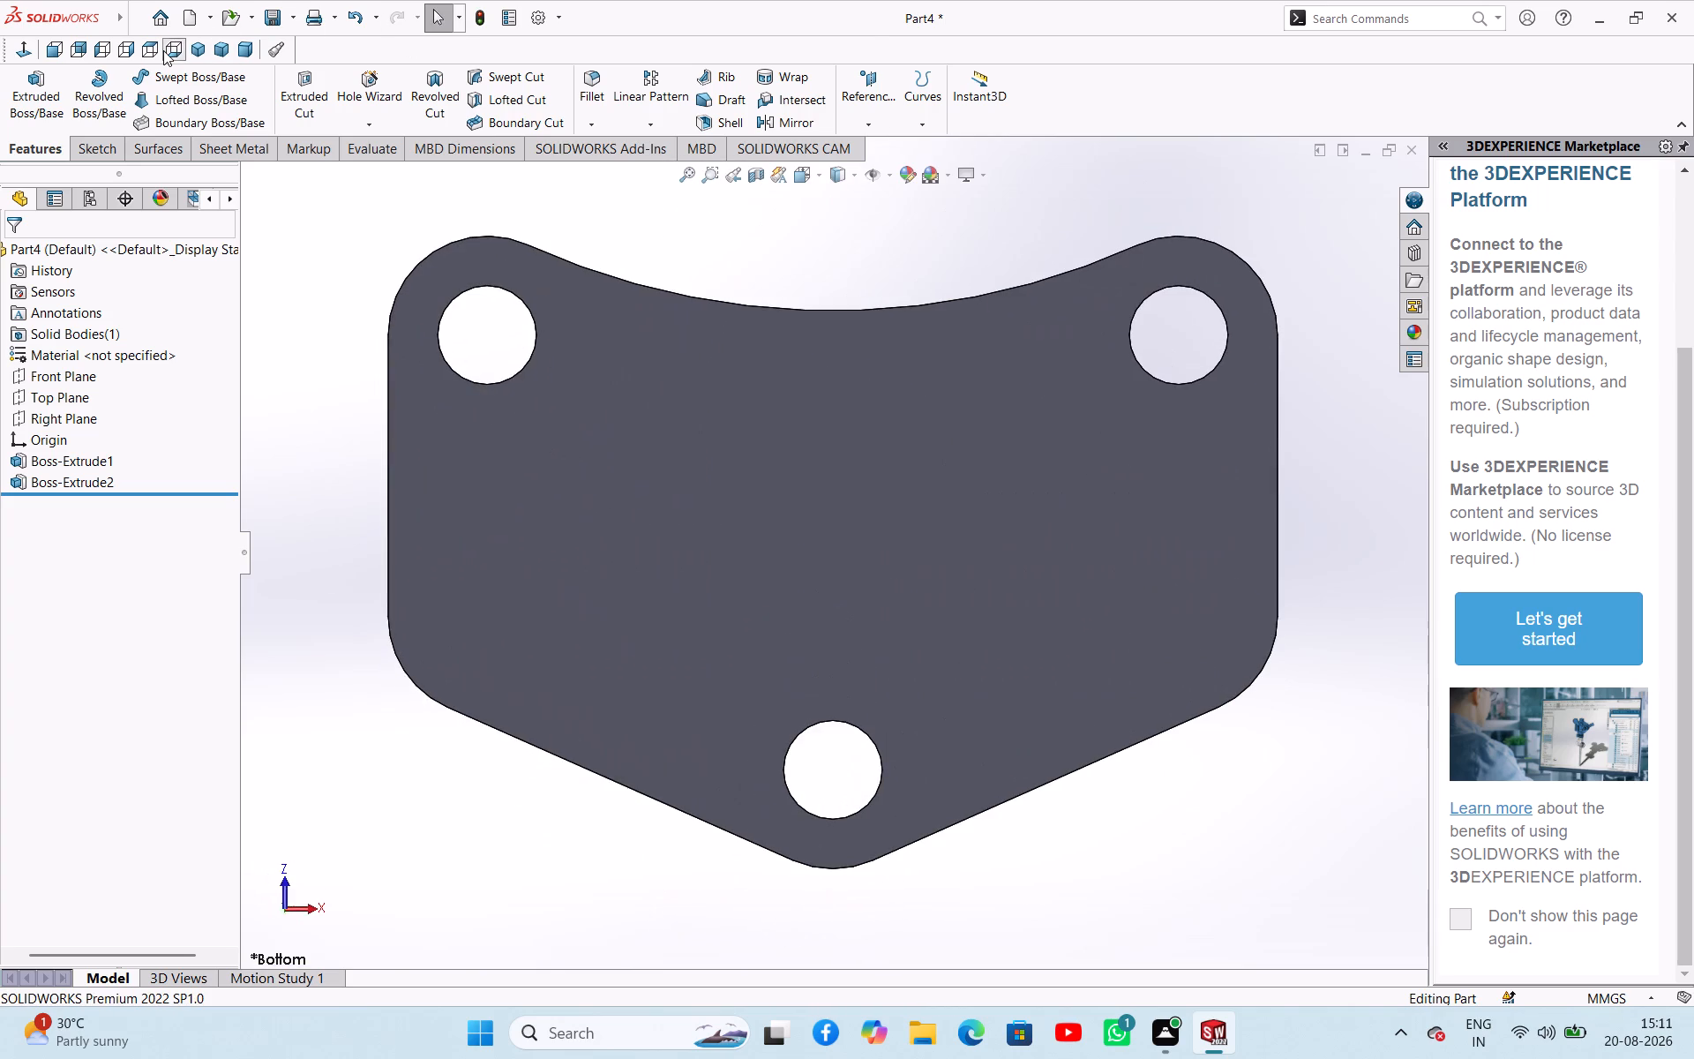
pyautogui.click(139, 45)
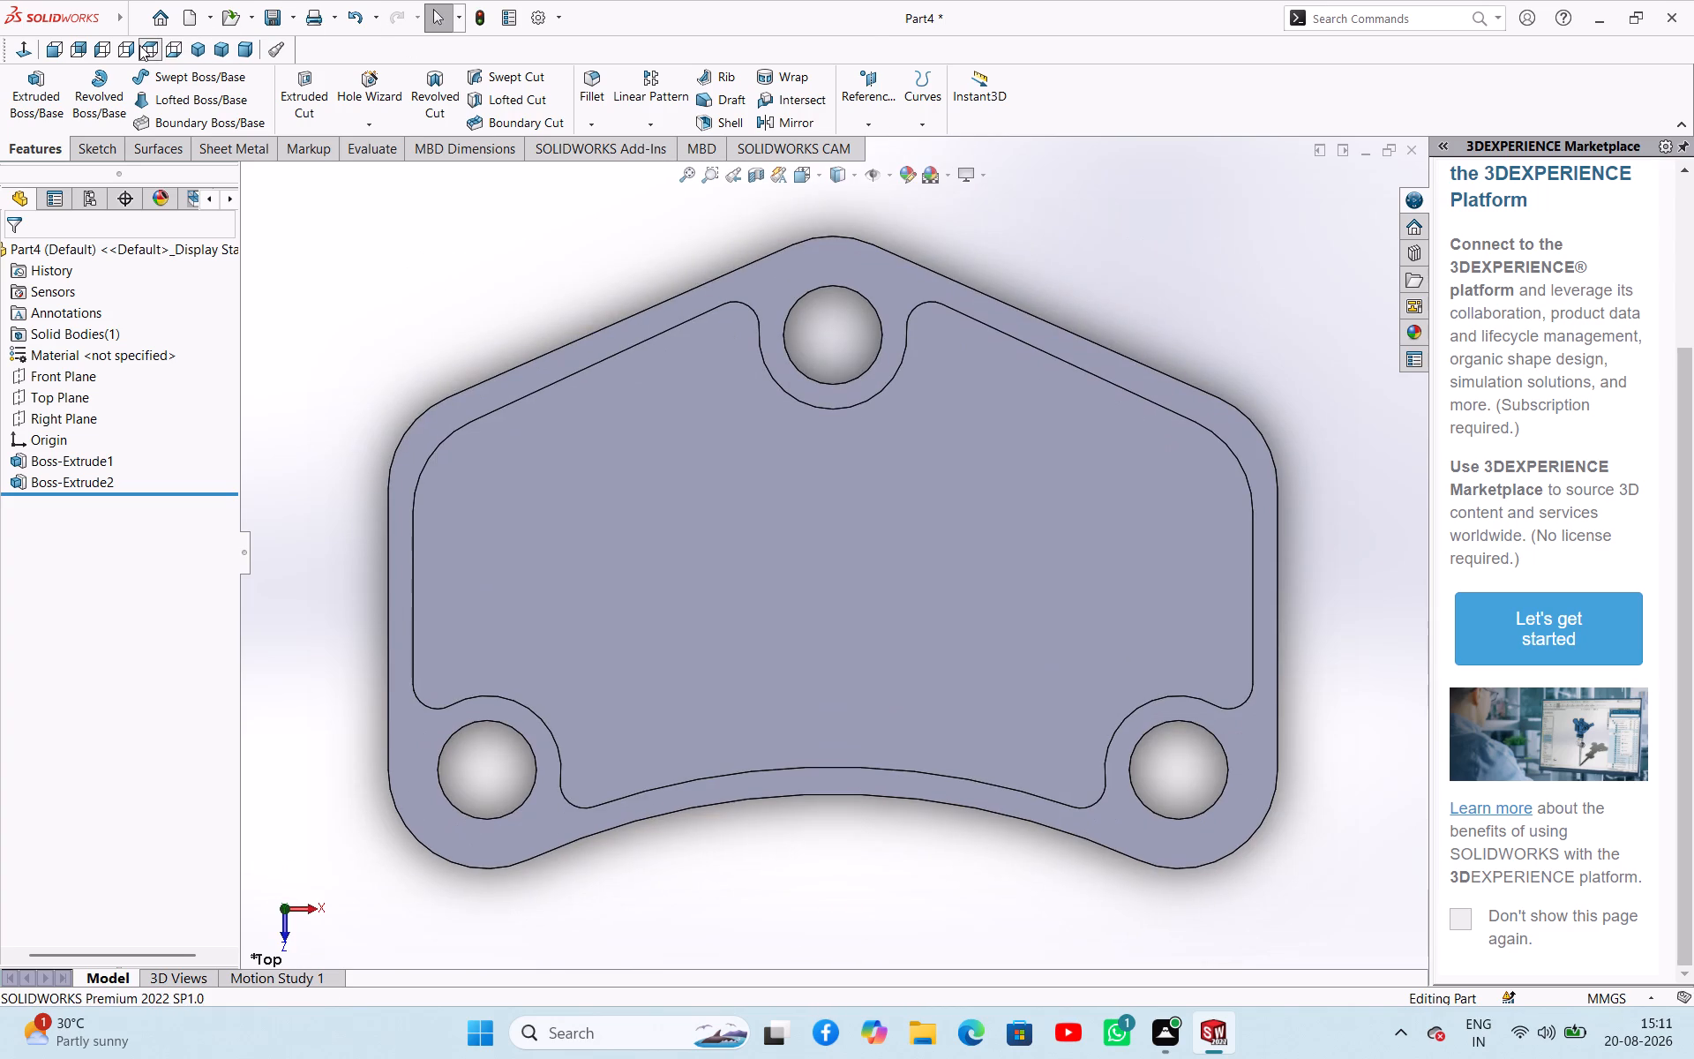
pyautogui.click(129, 45)
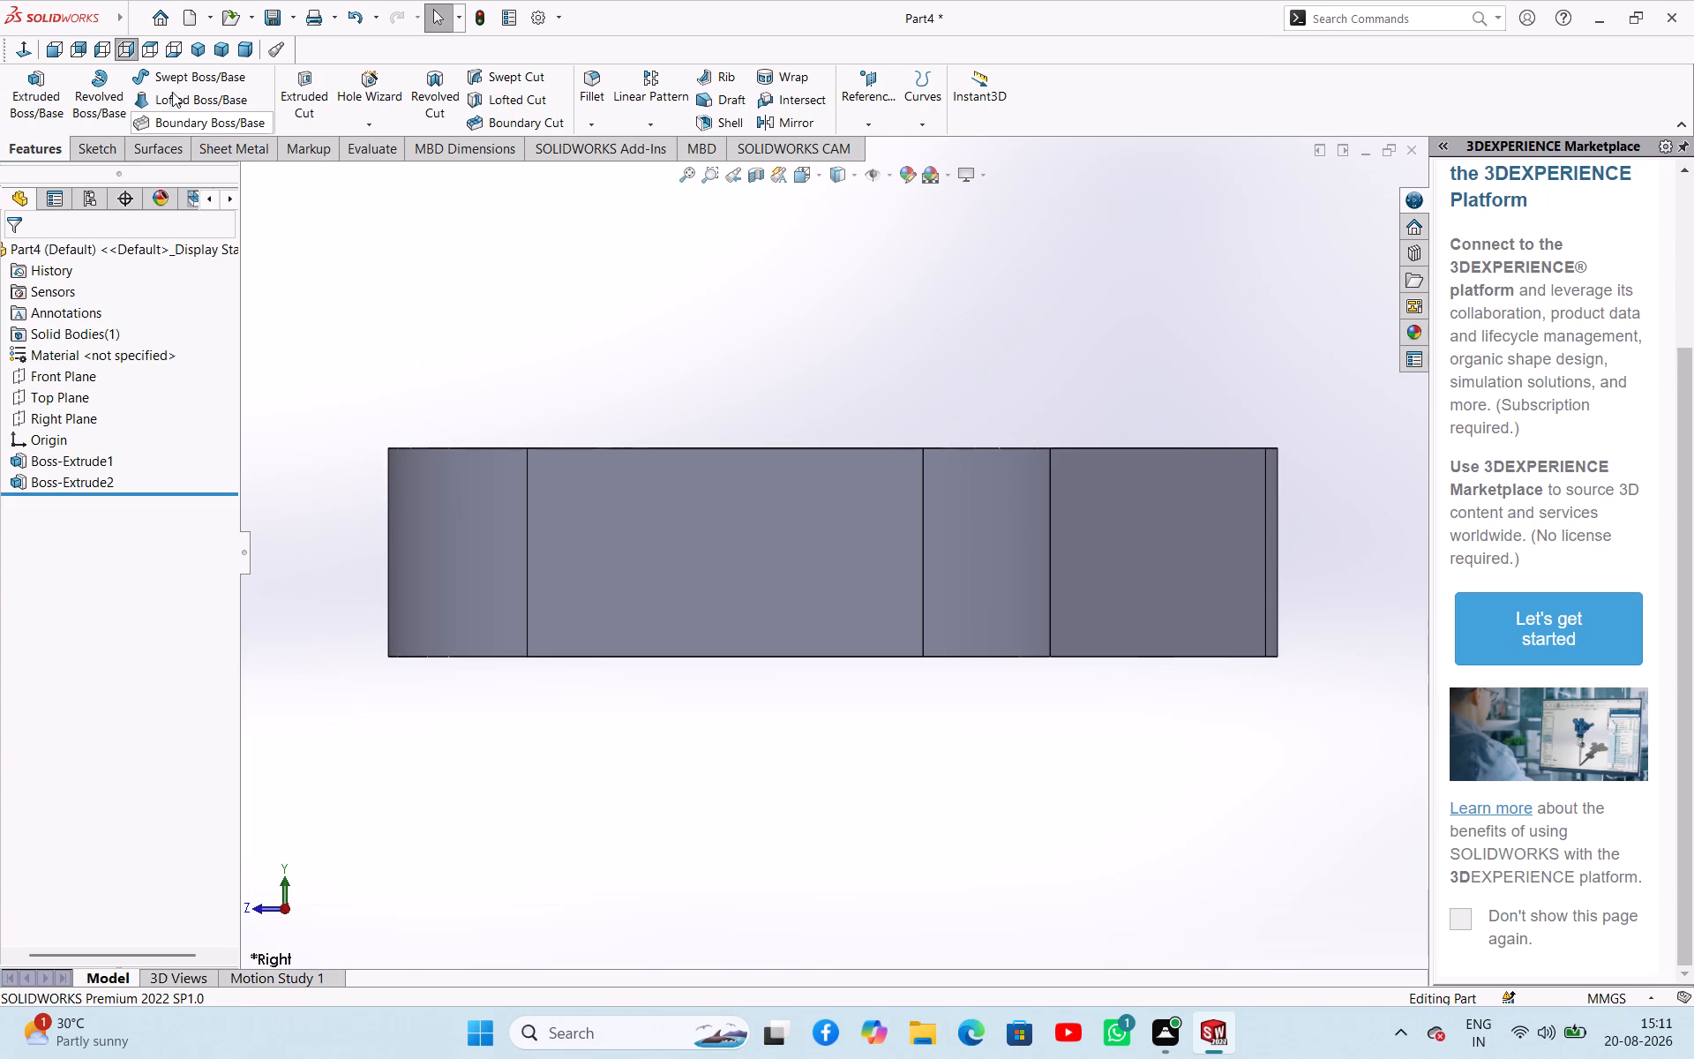
pyautogui.click(96, 43)
pyautogui.click(783, 334)
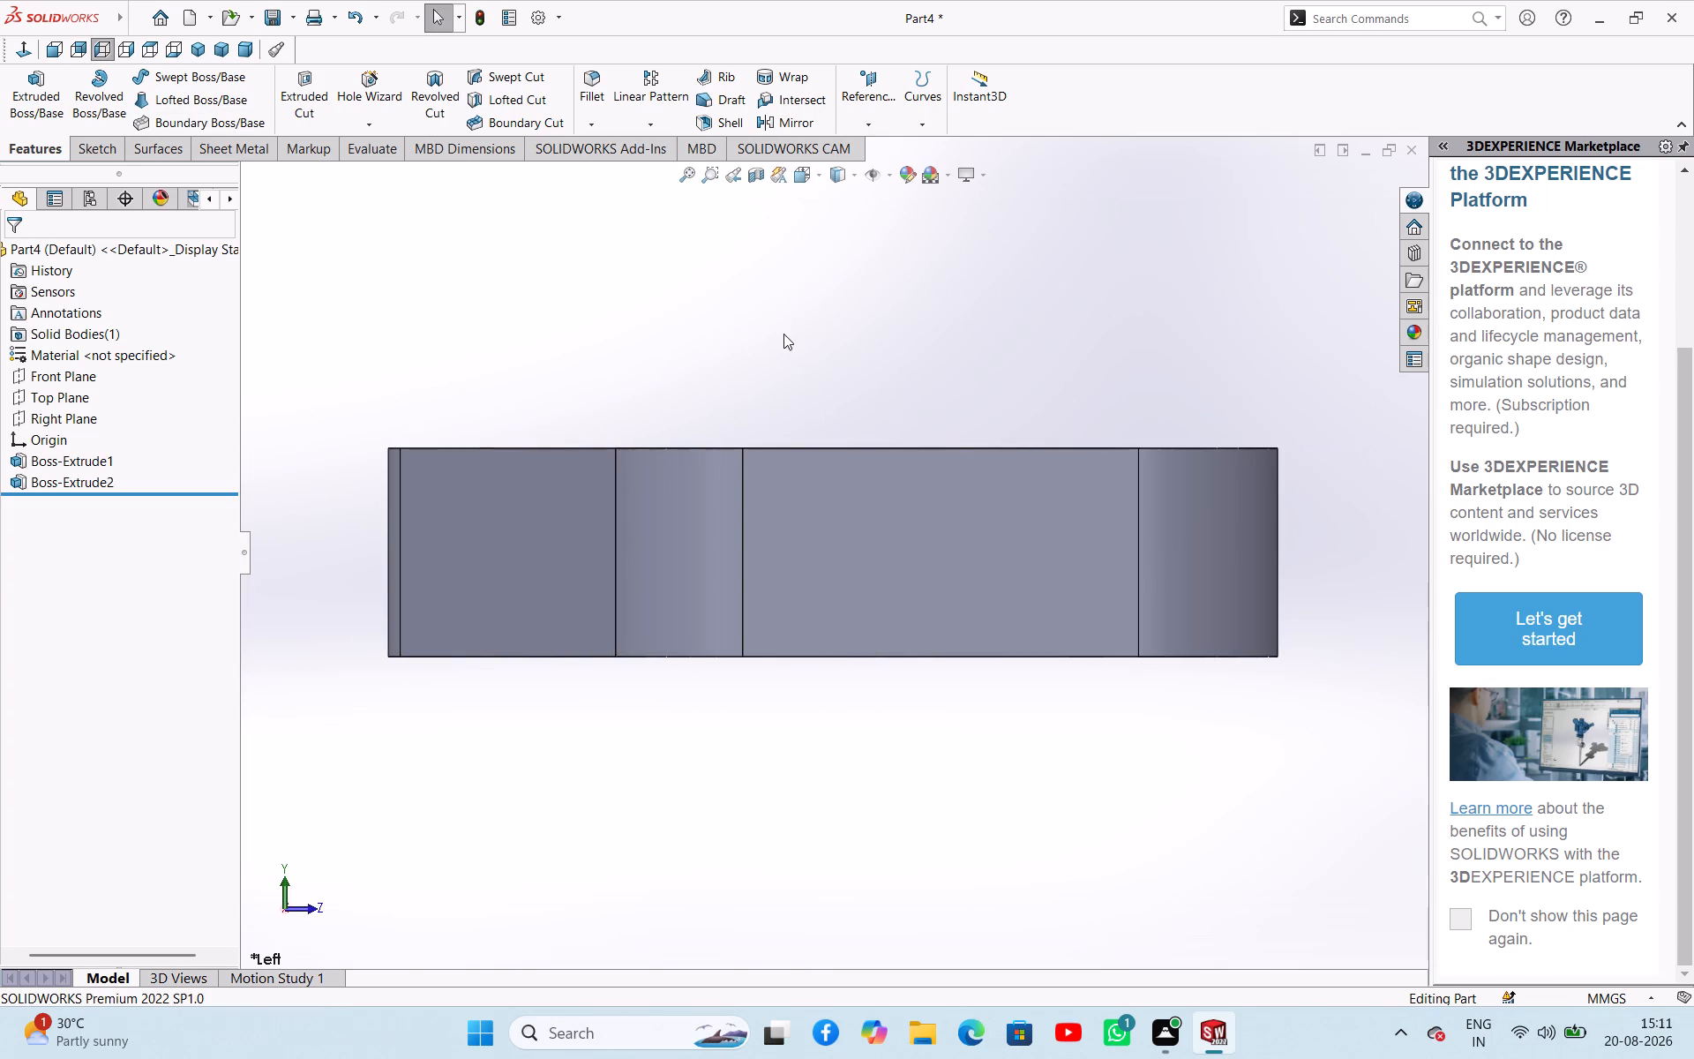
# Preview section views on the Top and Right Planes, examine the Right Plane cut from several angles, and close the preview without applying it.
pyautogui.click(759, 171)
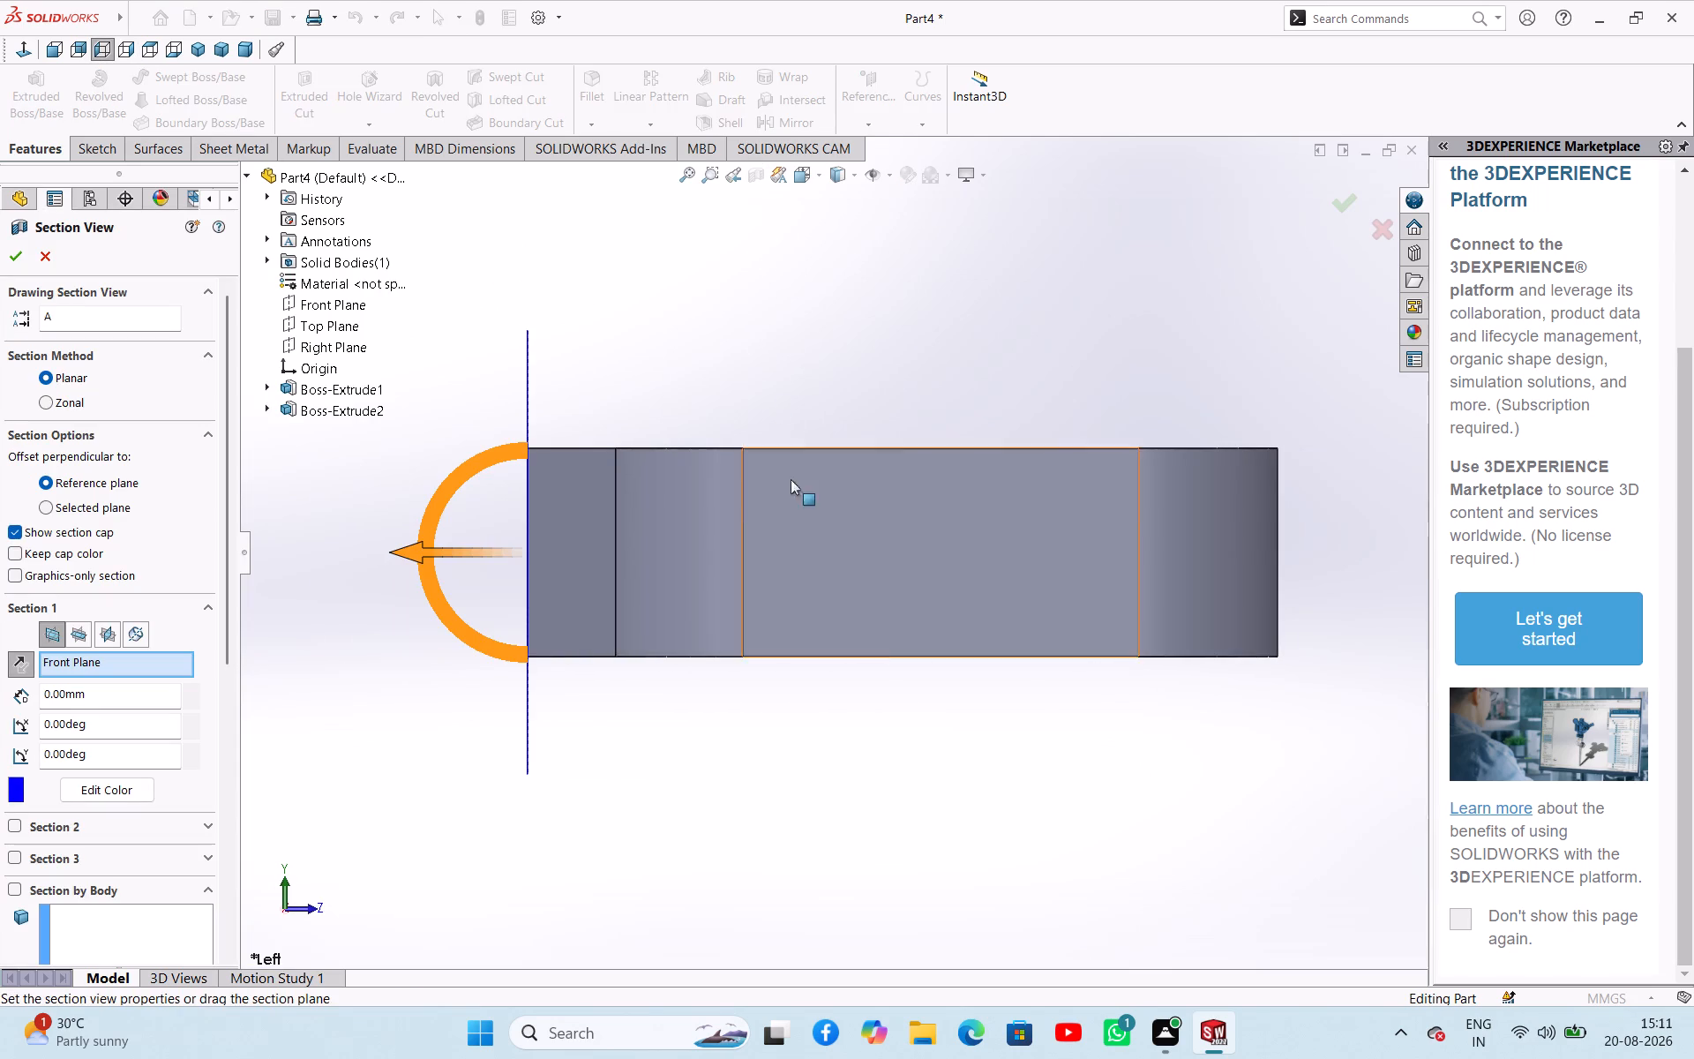
pyautogui.click(78, 635)
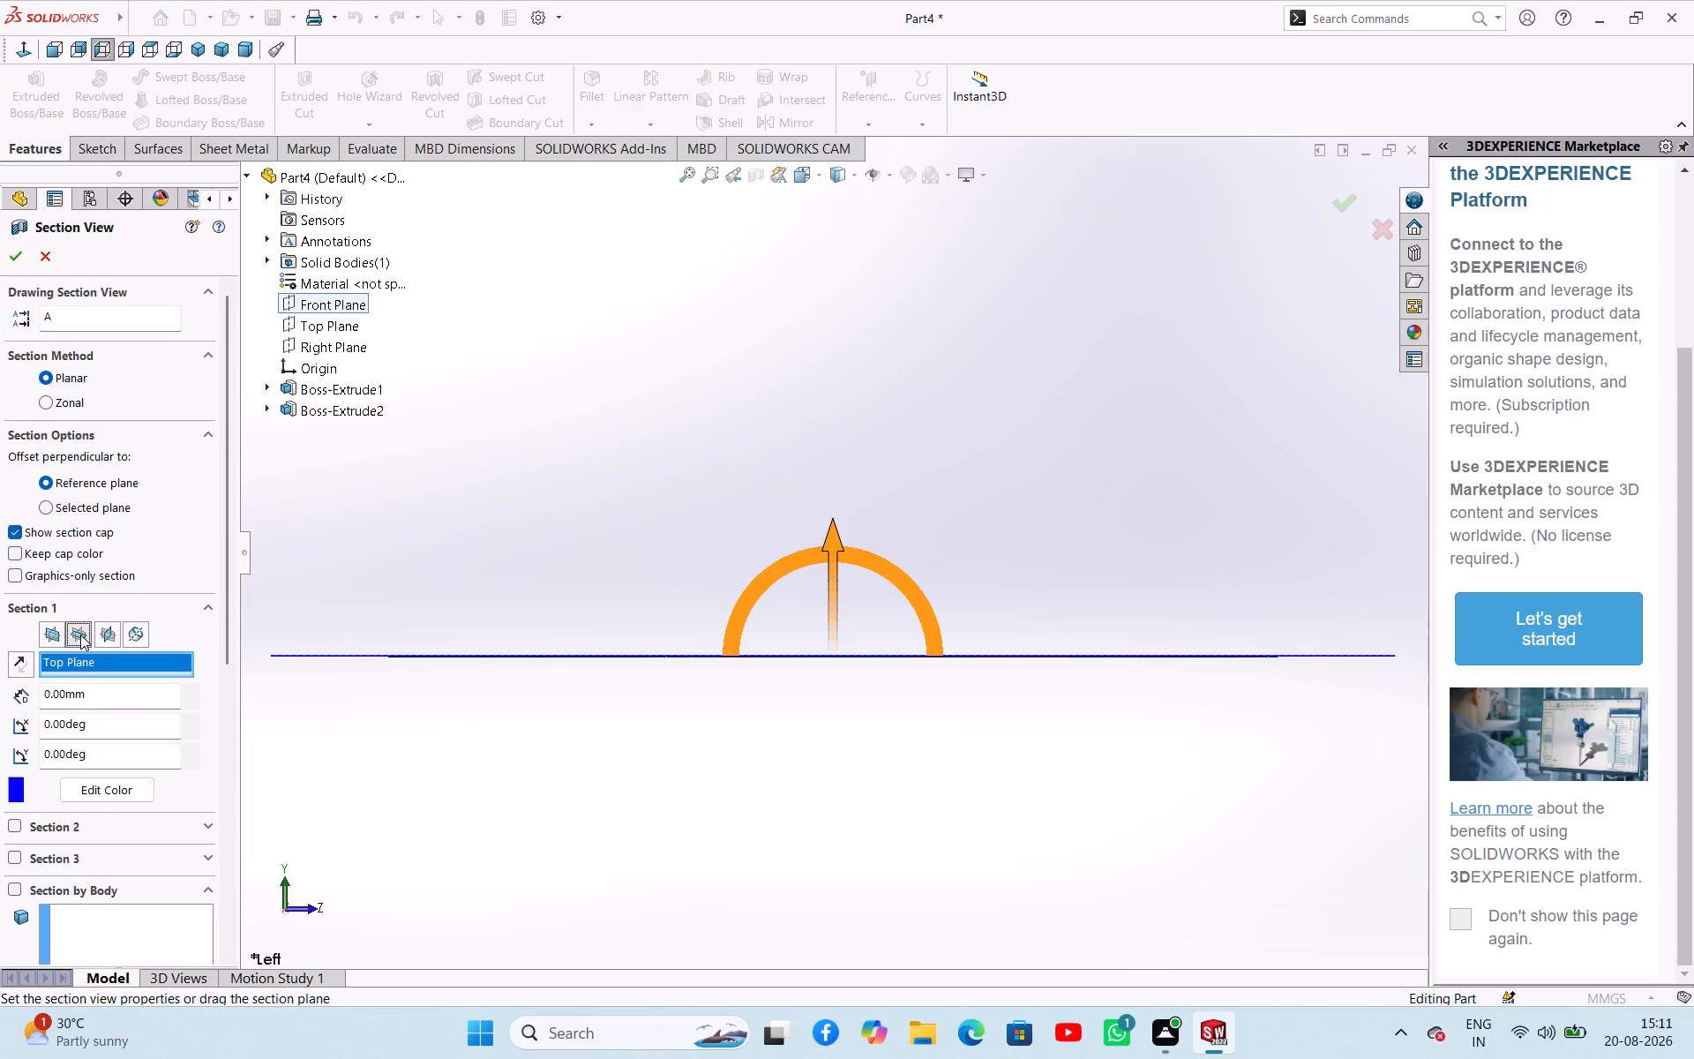
pyautogui.click(98, 631)
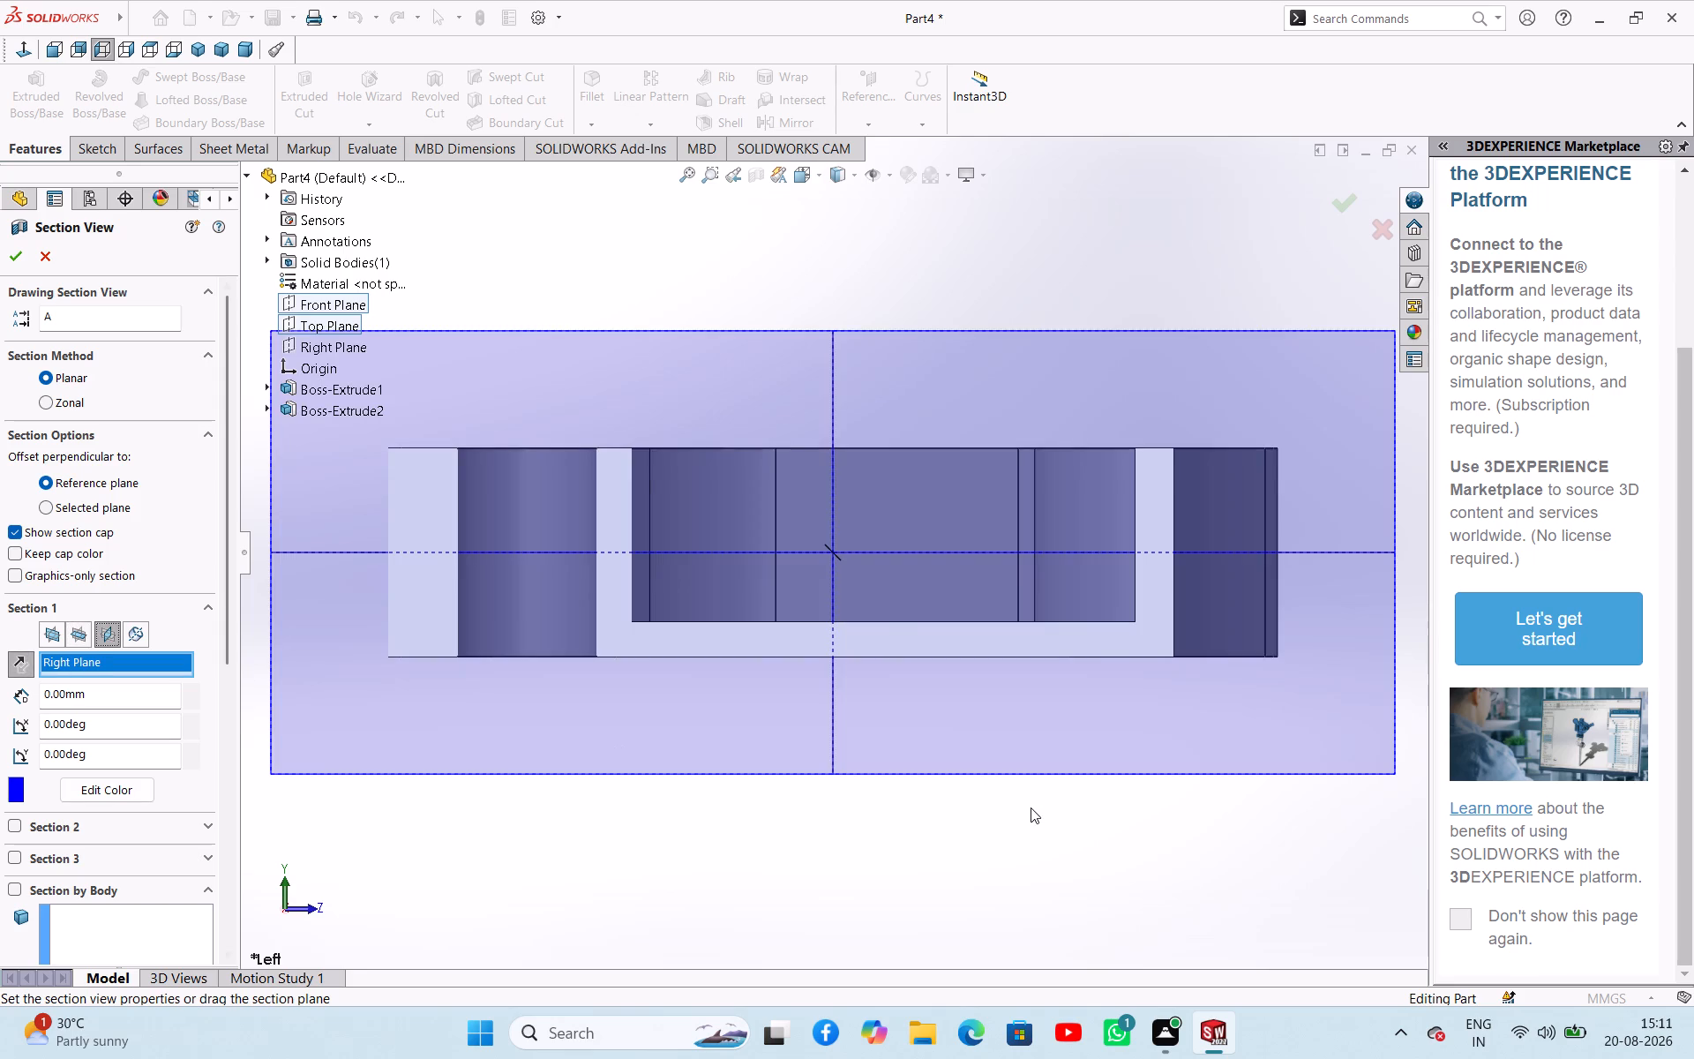
pyautogui.scroll(2, 1030, 806)
pyautogui.moveTo(666, 813); pyautogui.dragTo(582, 720, button='middle')
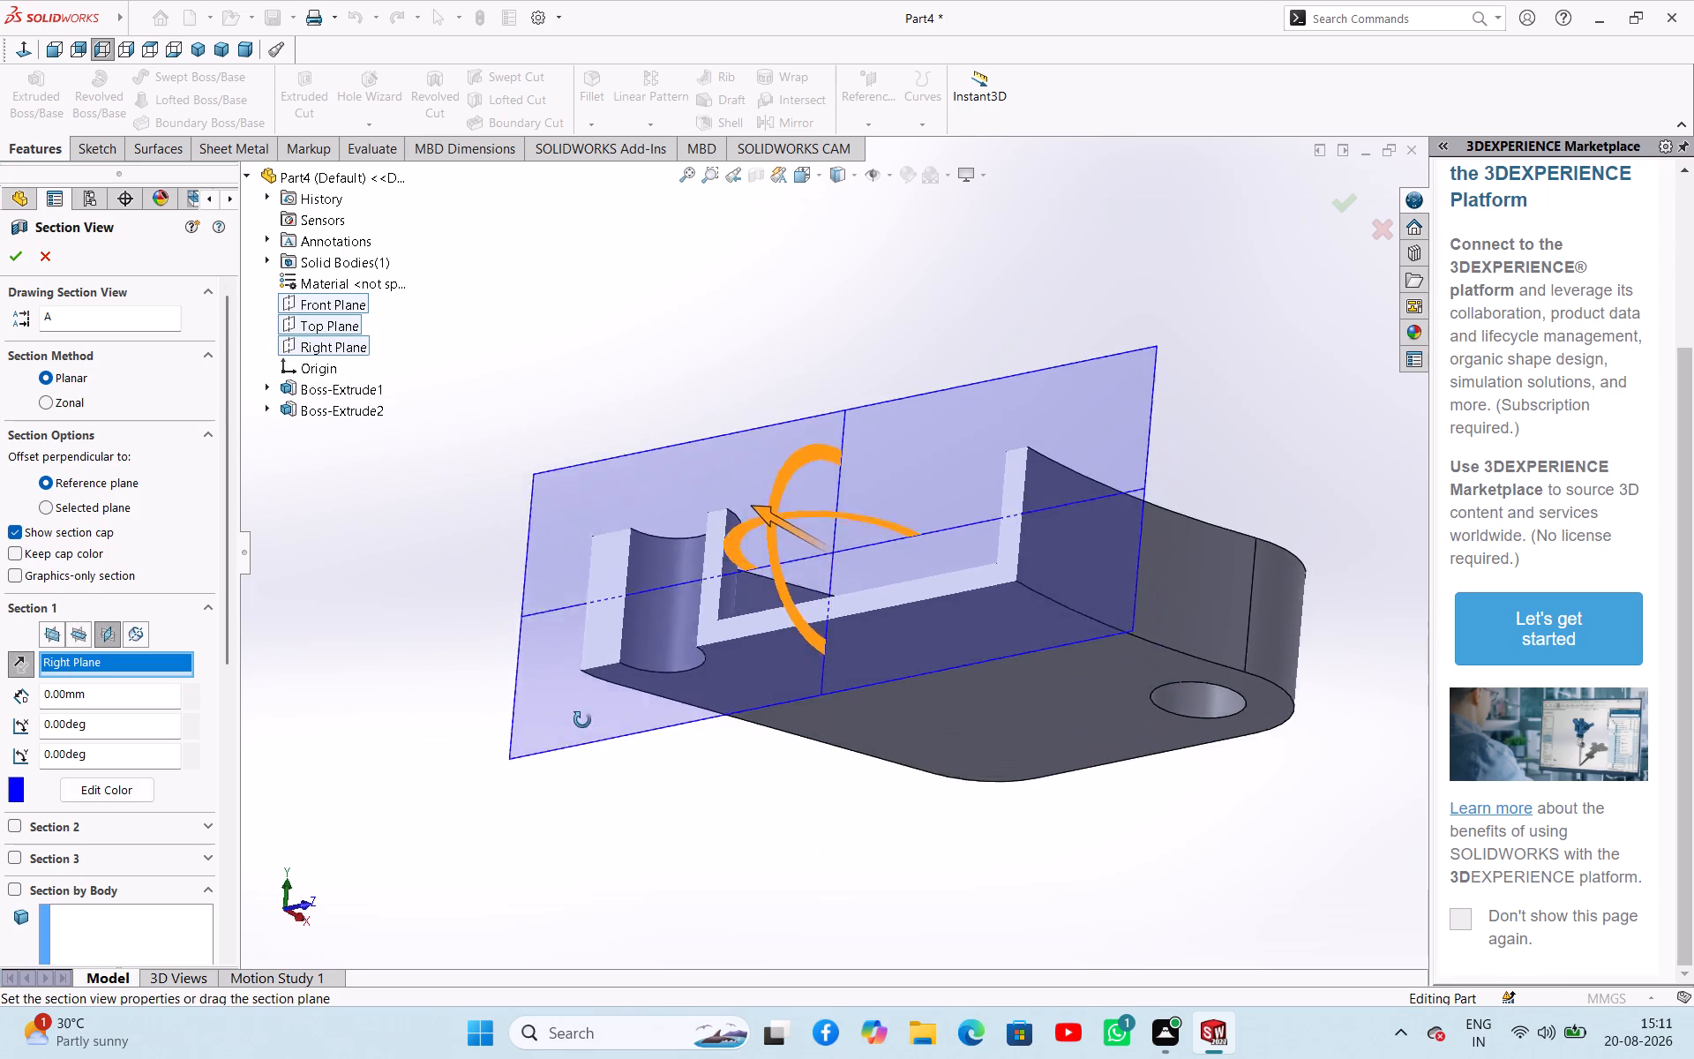
pyautogui.moveTo(582, 720); pyautogui.dragTo(672, 626, button='middle')
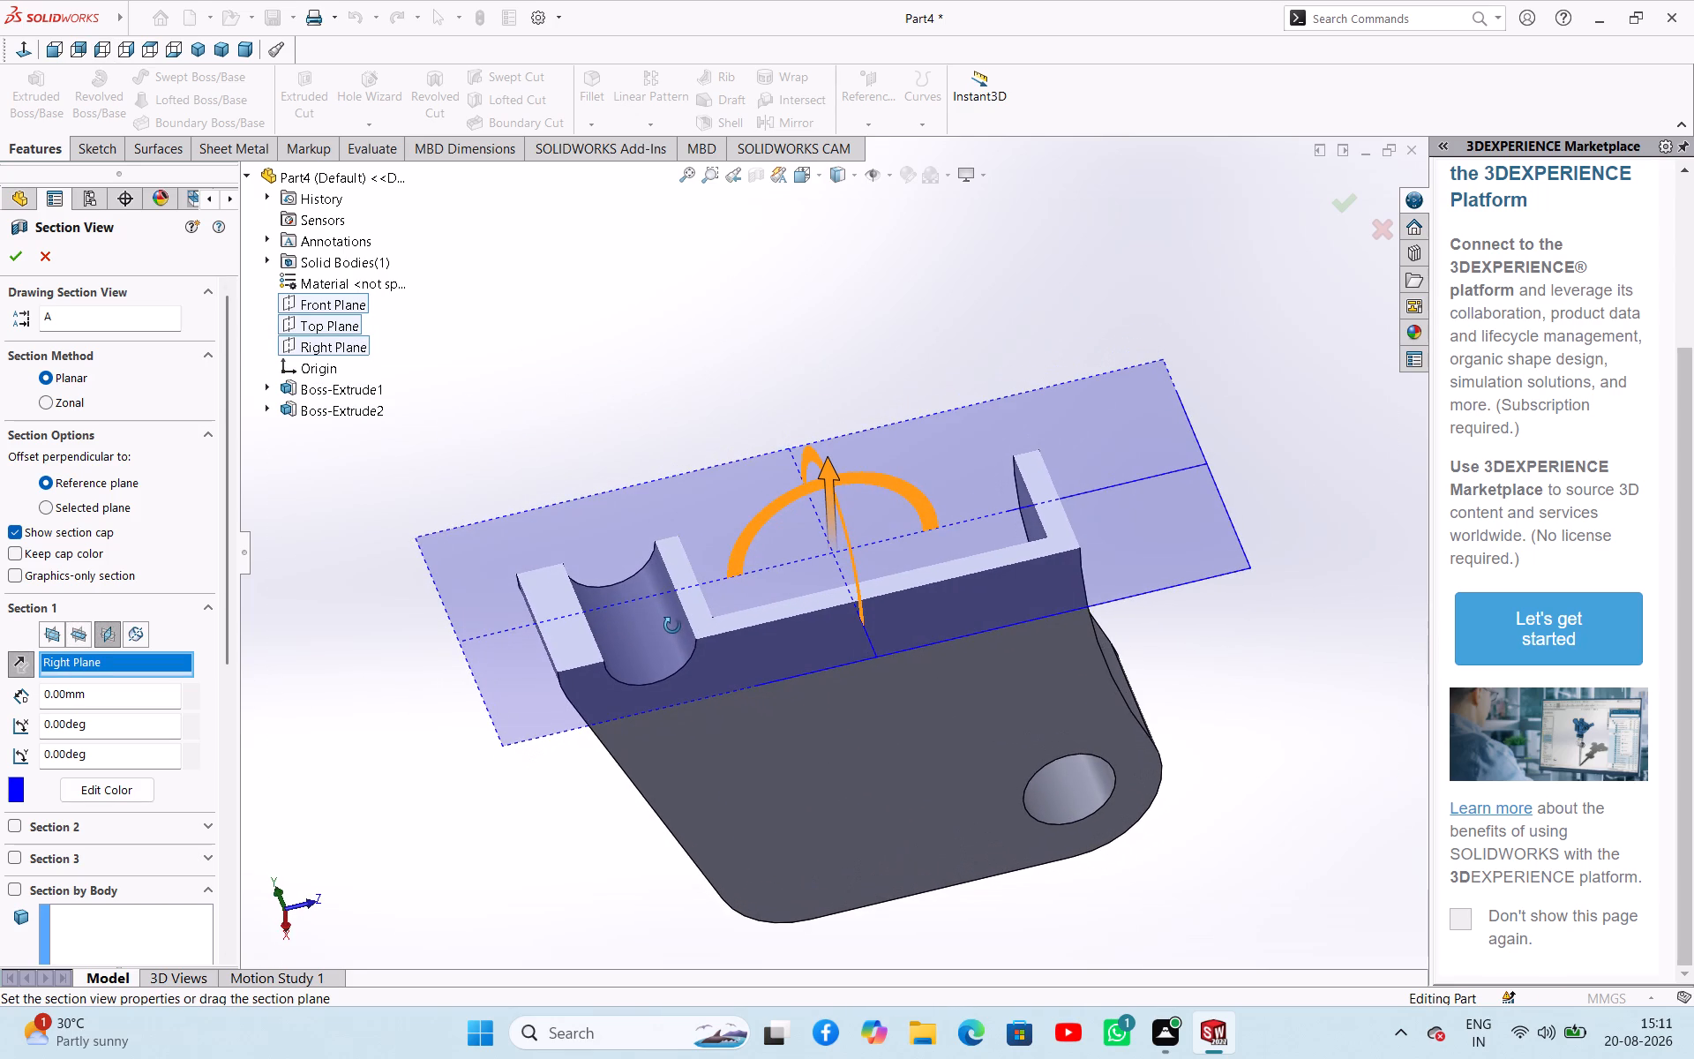
pyautogui.moveTo(672, 626); pyautogui.dragTo(689, 630, button='middle')
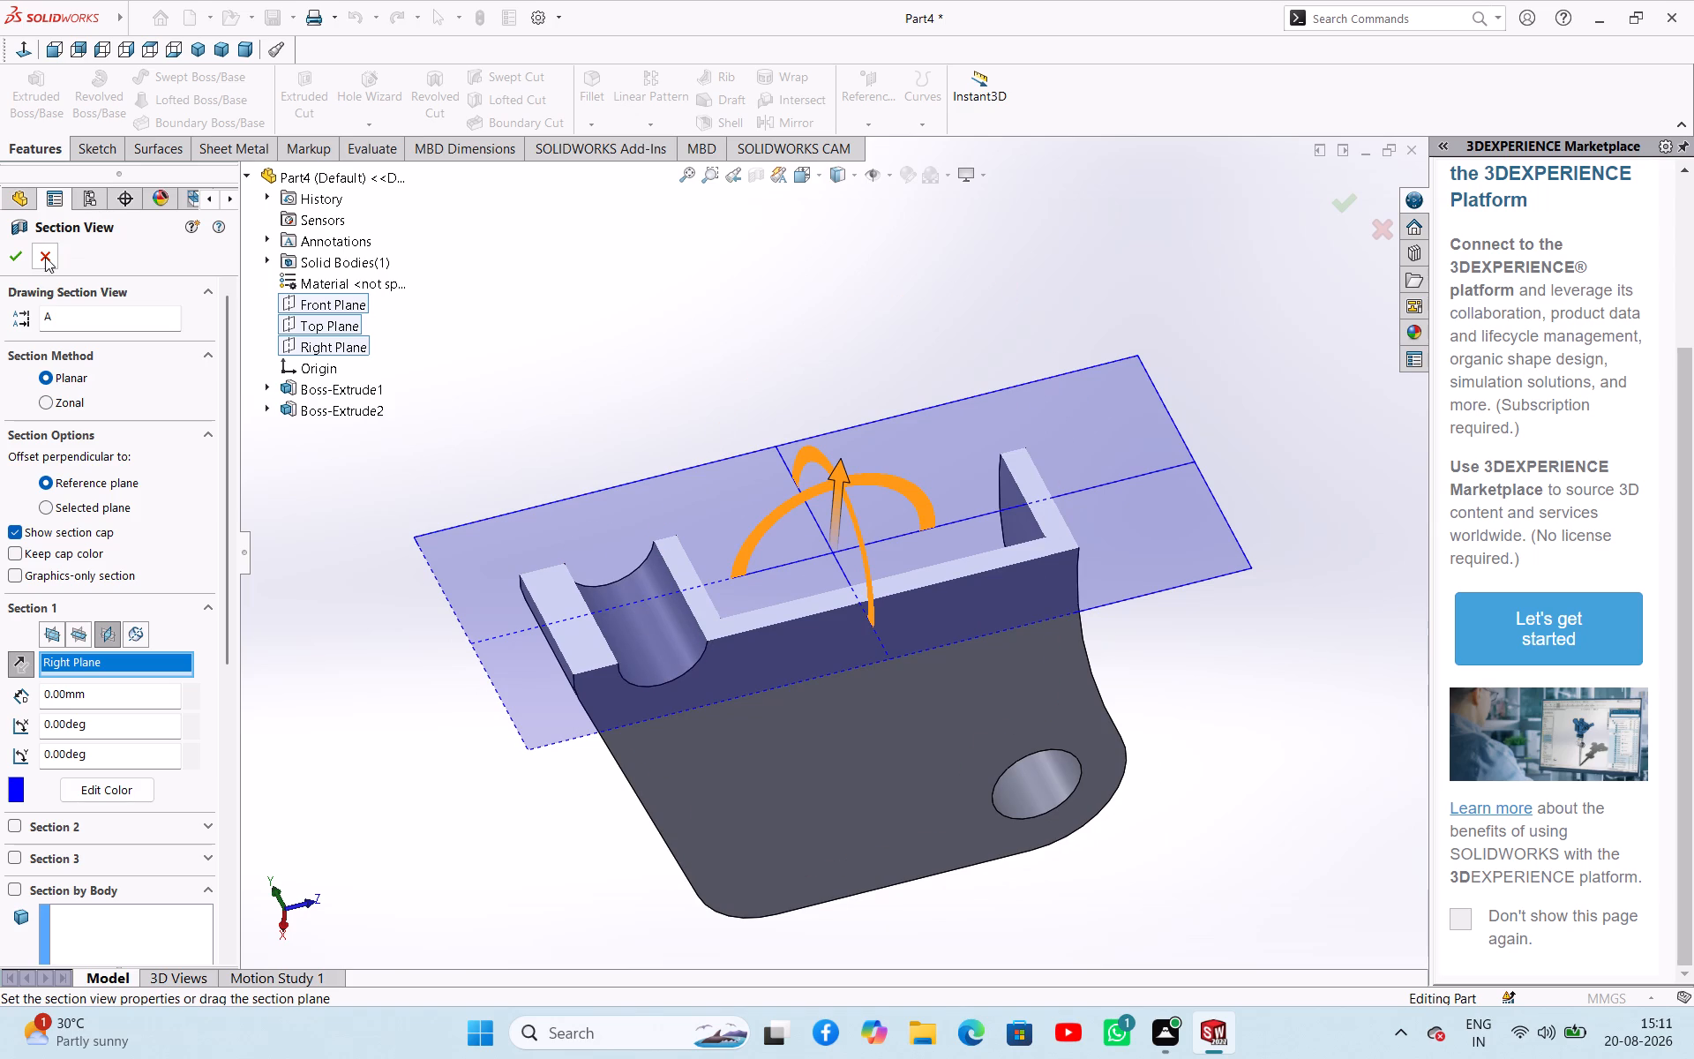
pyautogui.click(45, 258)
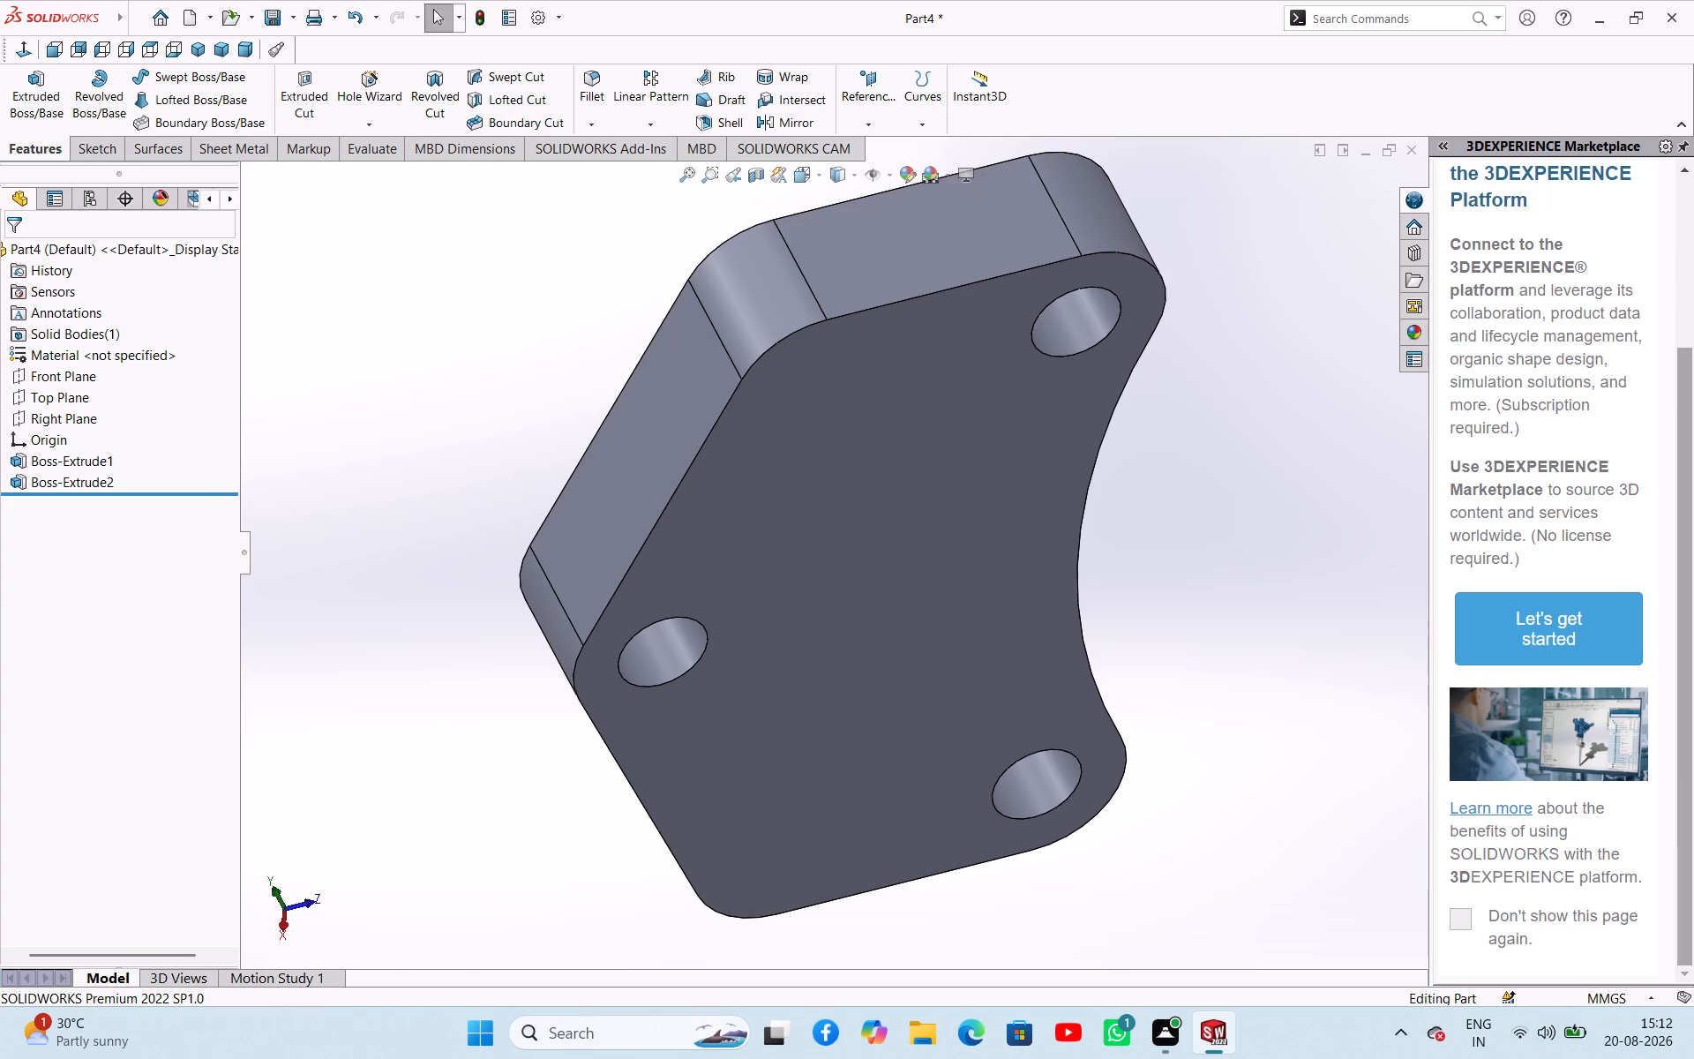
# Show the cover in isometric view and collapse the 3DEXPERIENCE Marketplace pane to enlarge the modeling area.
pyautogui.scroll(2, 969, 727)
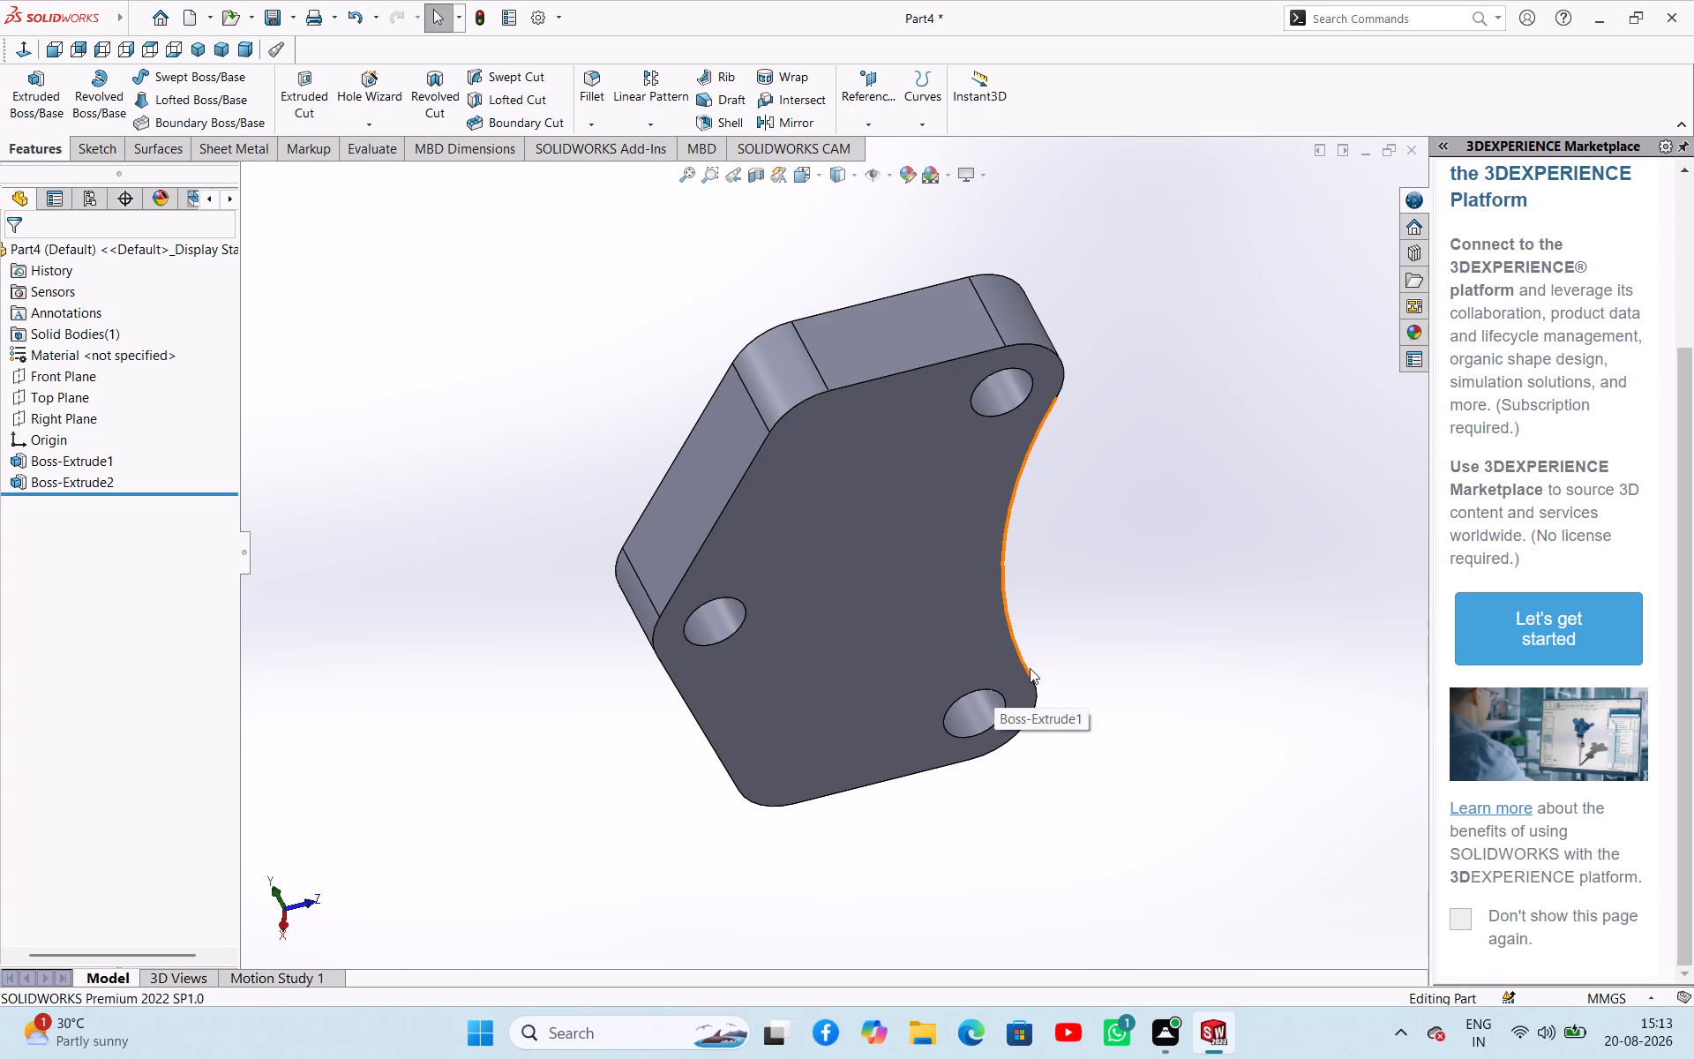
pyautogui.scroll(2, 919, 660)
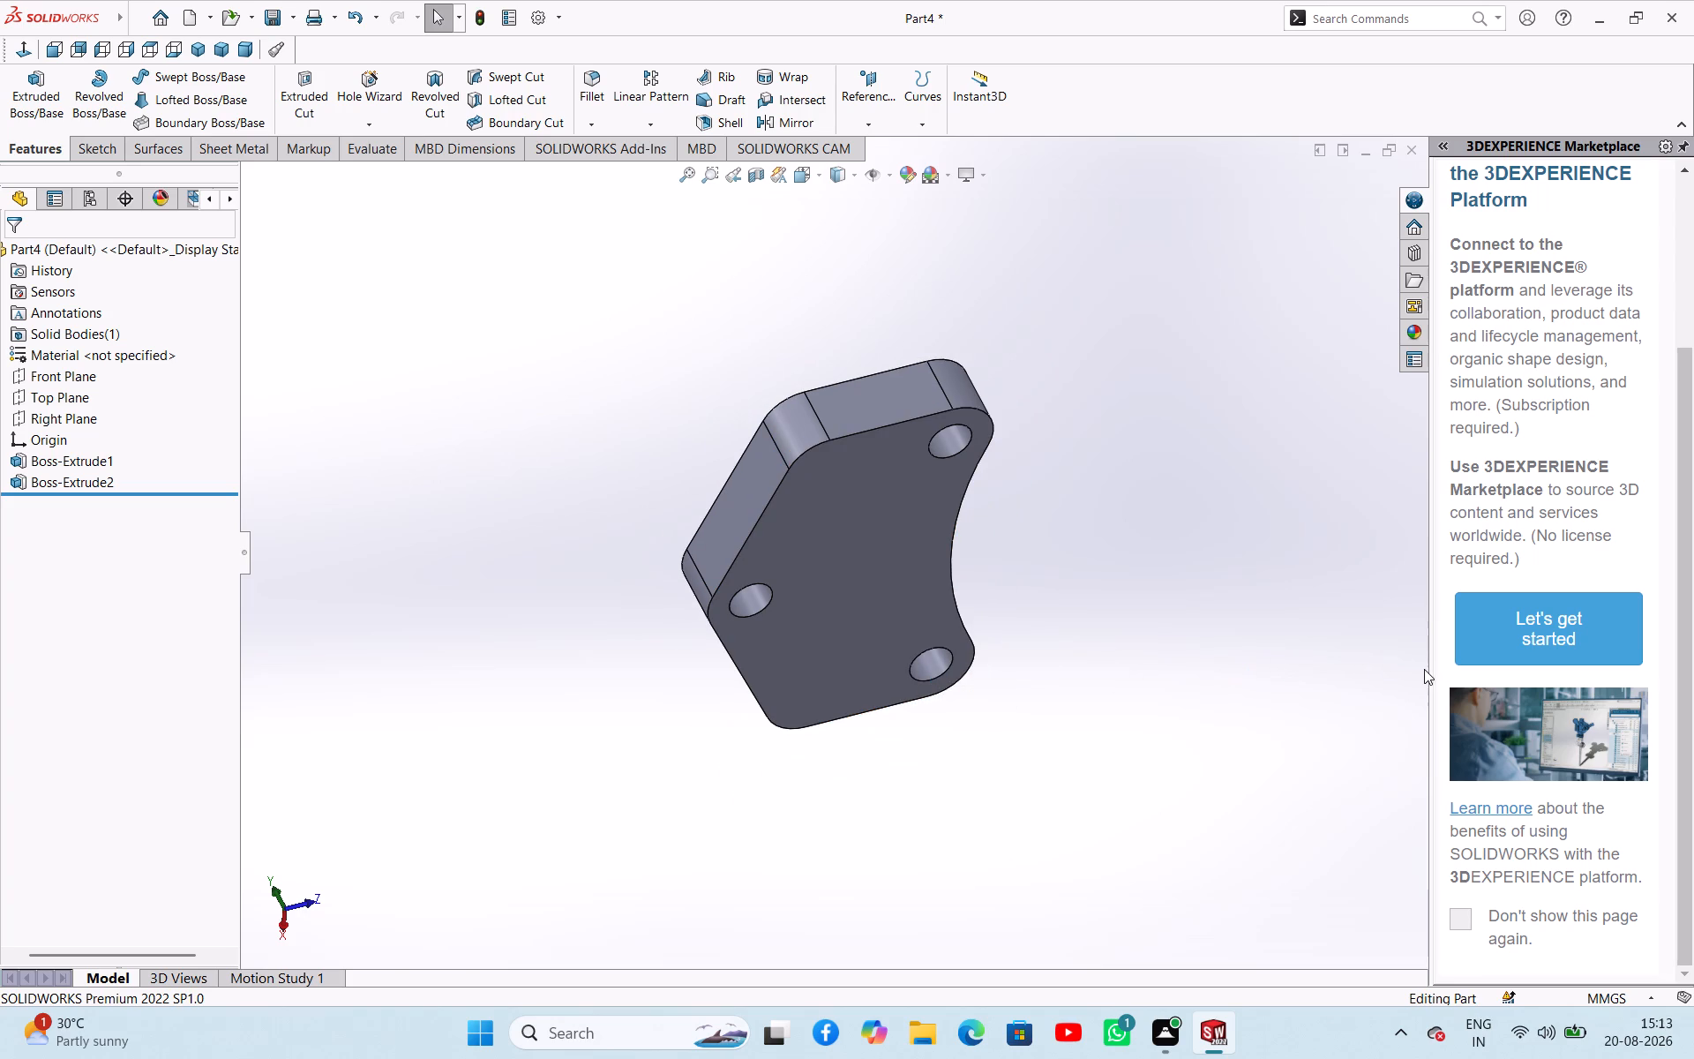
pyautogui.moveTo(1430, 675); pyautogui.dragTo(1645, 704)
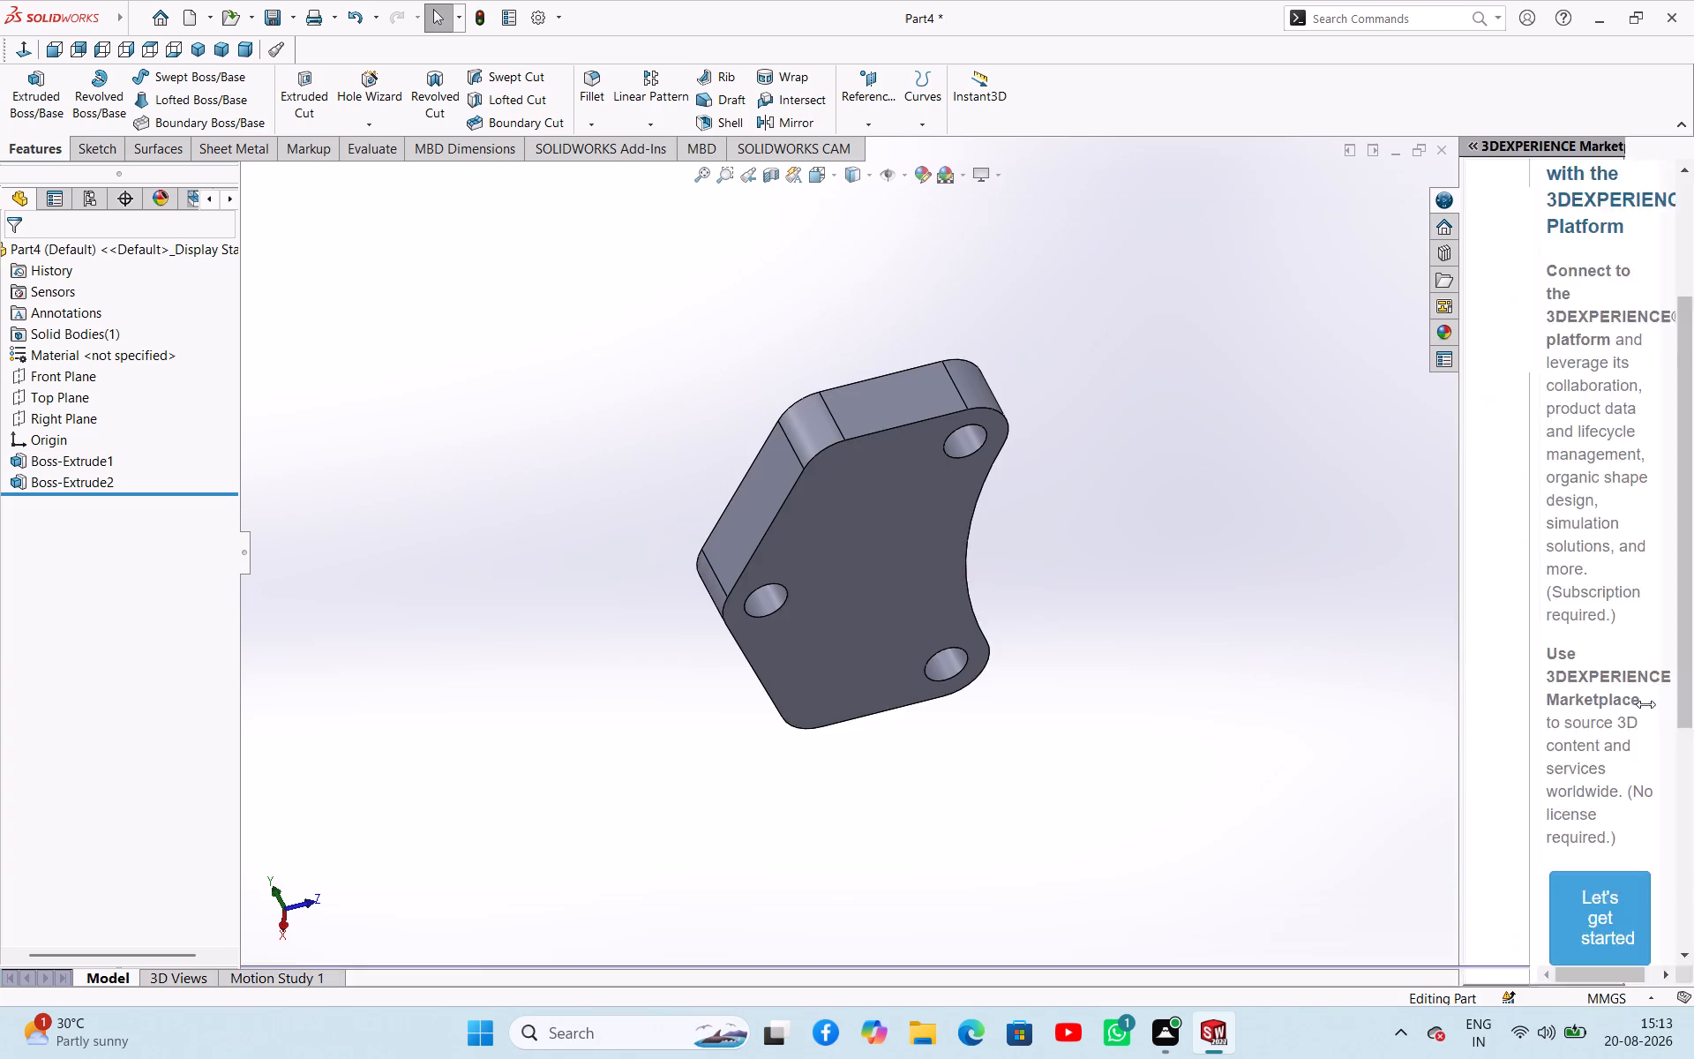
pyautogui.moveTo(1645, 704); pyautogui.dragTo(1693, 748)
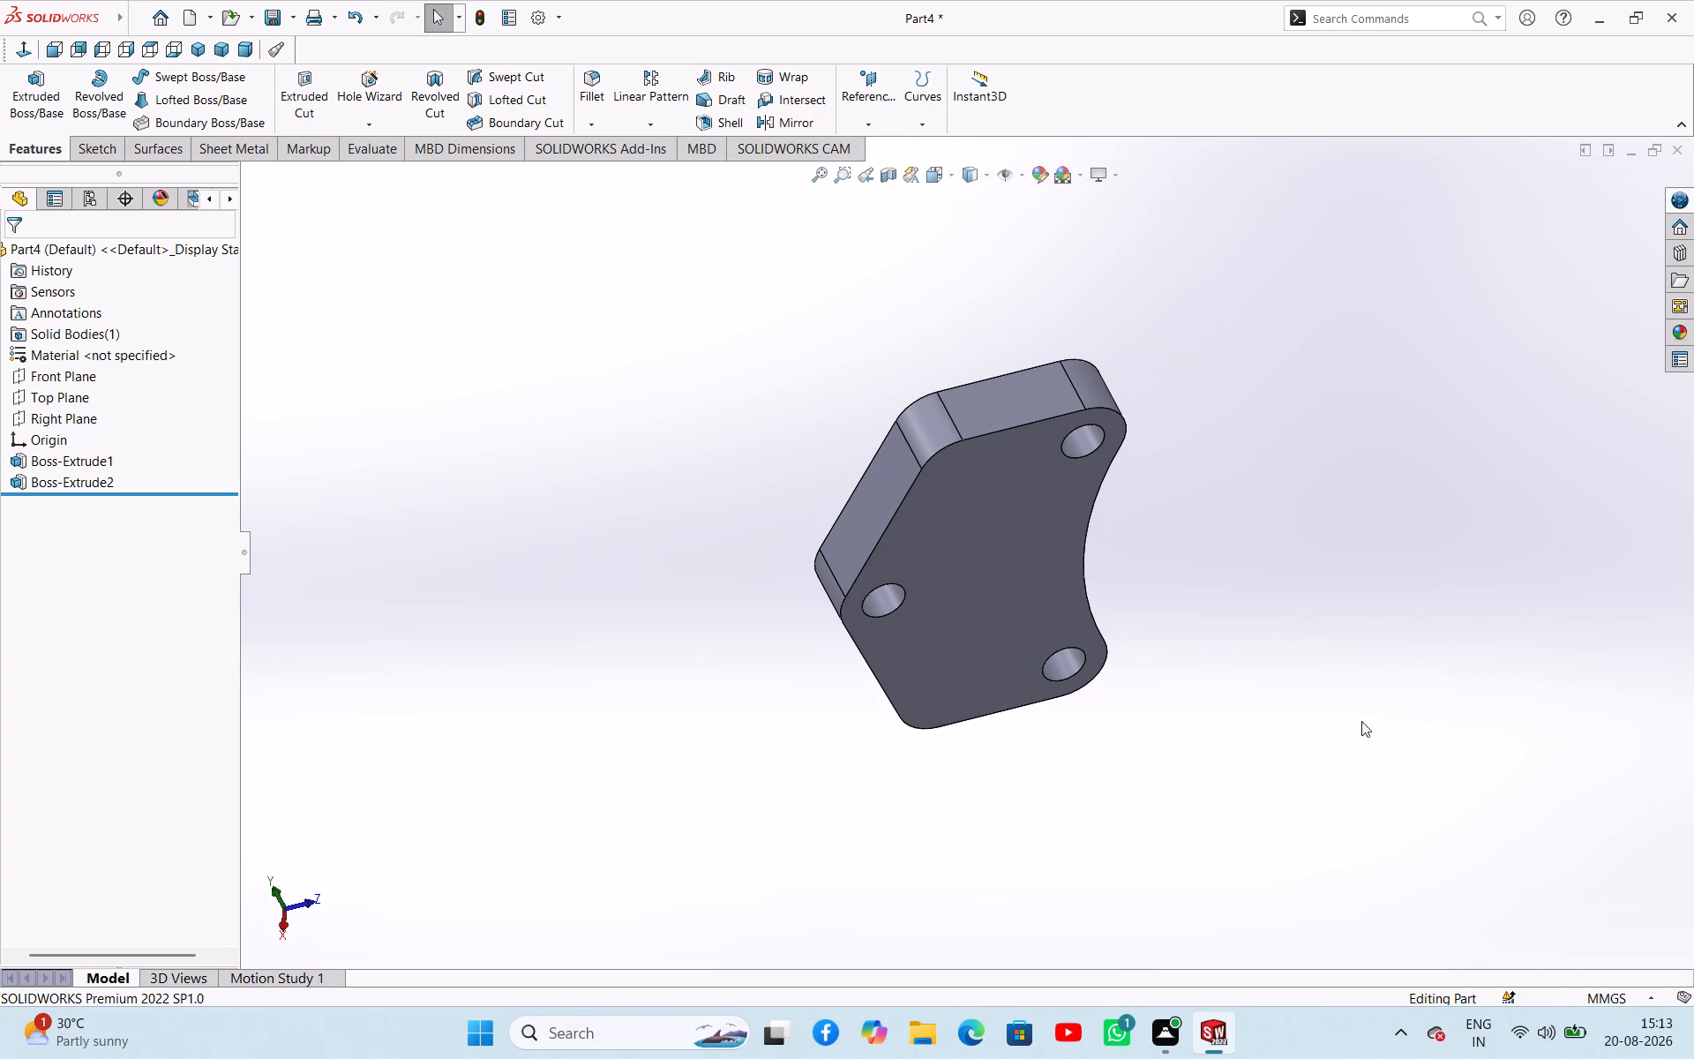
pyautogui.scroll(4, 1139, 713)
pyautogui.moveTo(1088, 519); pyautogui.dragTo(1150, 775, button='middle')
pyautogui.scroll(1, 1152, 784)
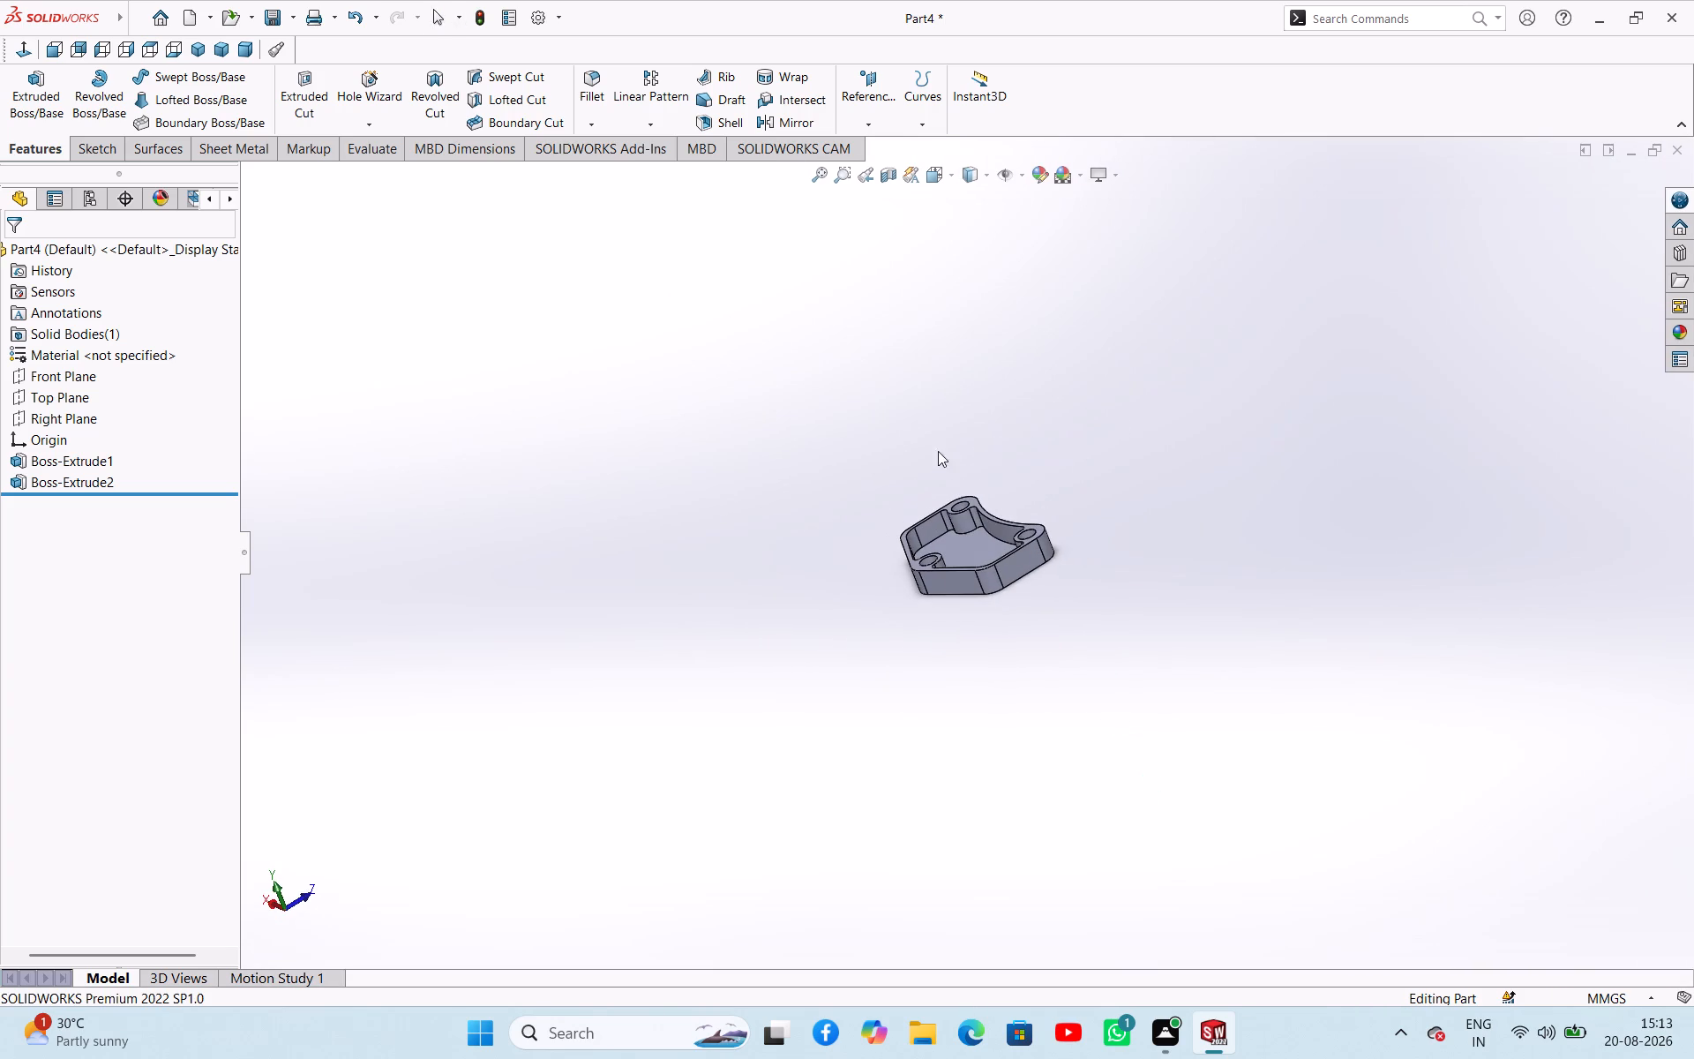
pyautogui.click(199, 49)
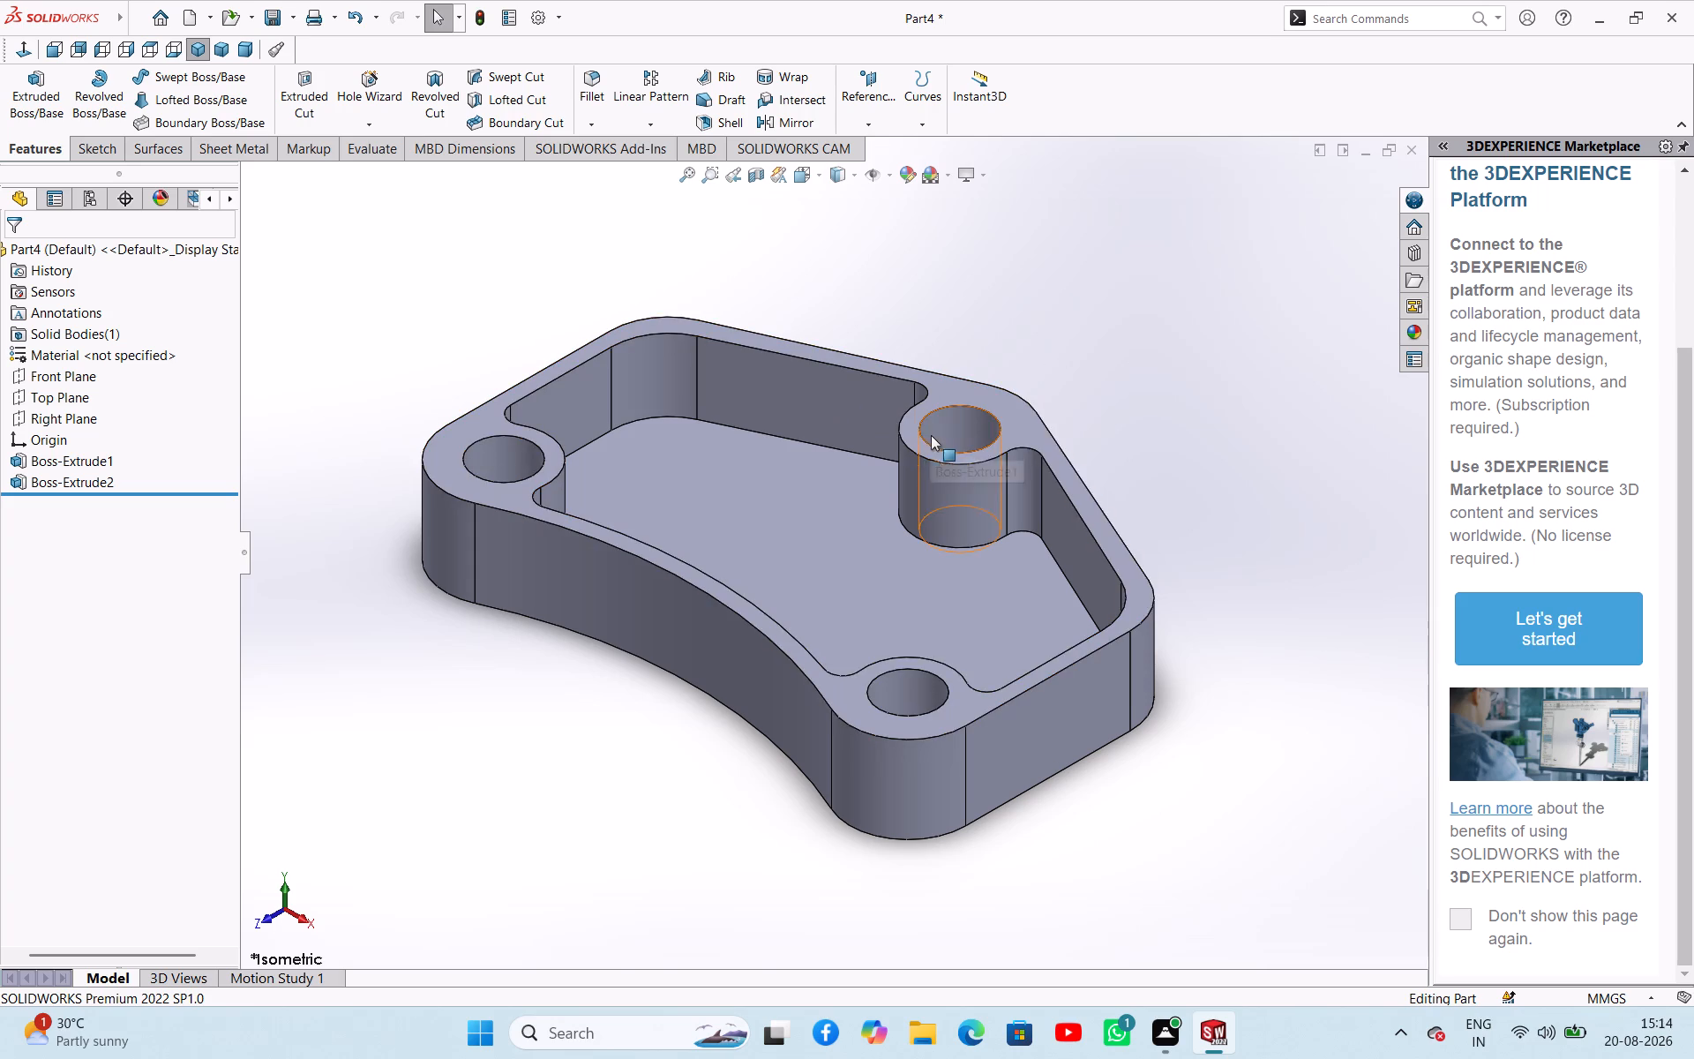
pyautogui.moveTo(1430, 526); pyautogui.dragTo(1693, 597)
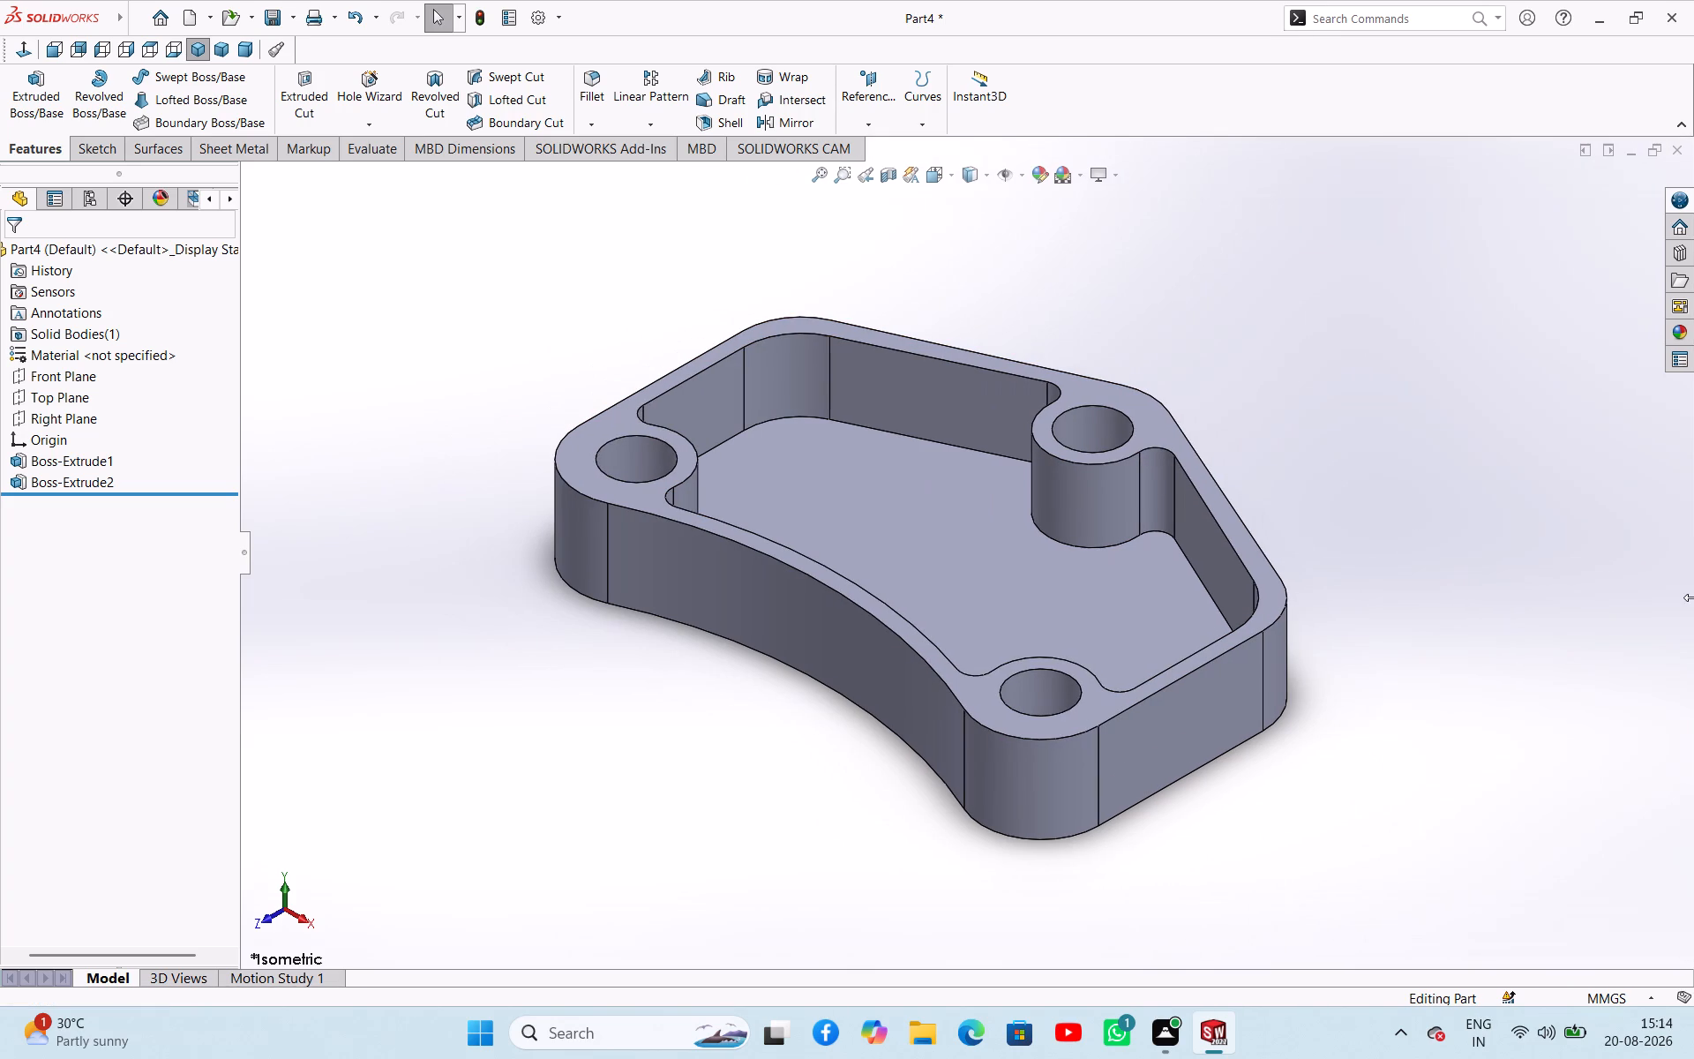
pyautogui.moveTo(1693, 597); pyautogui.dragTo(1693, 599)
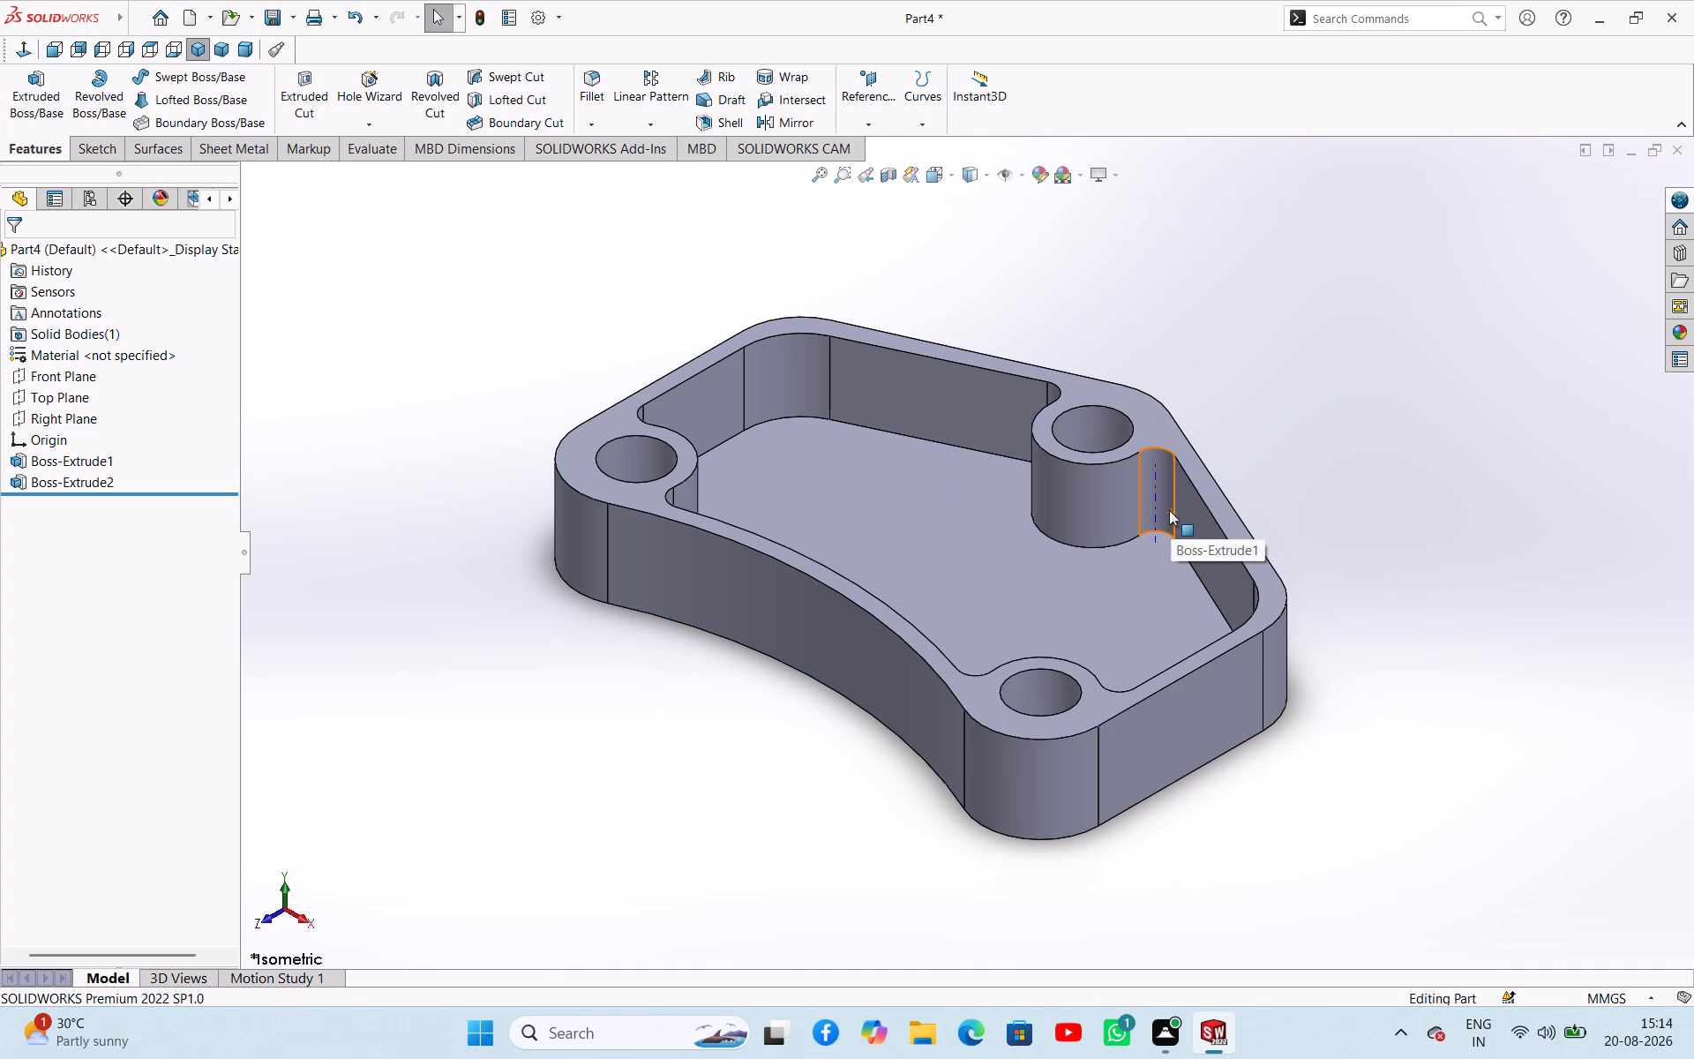
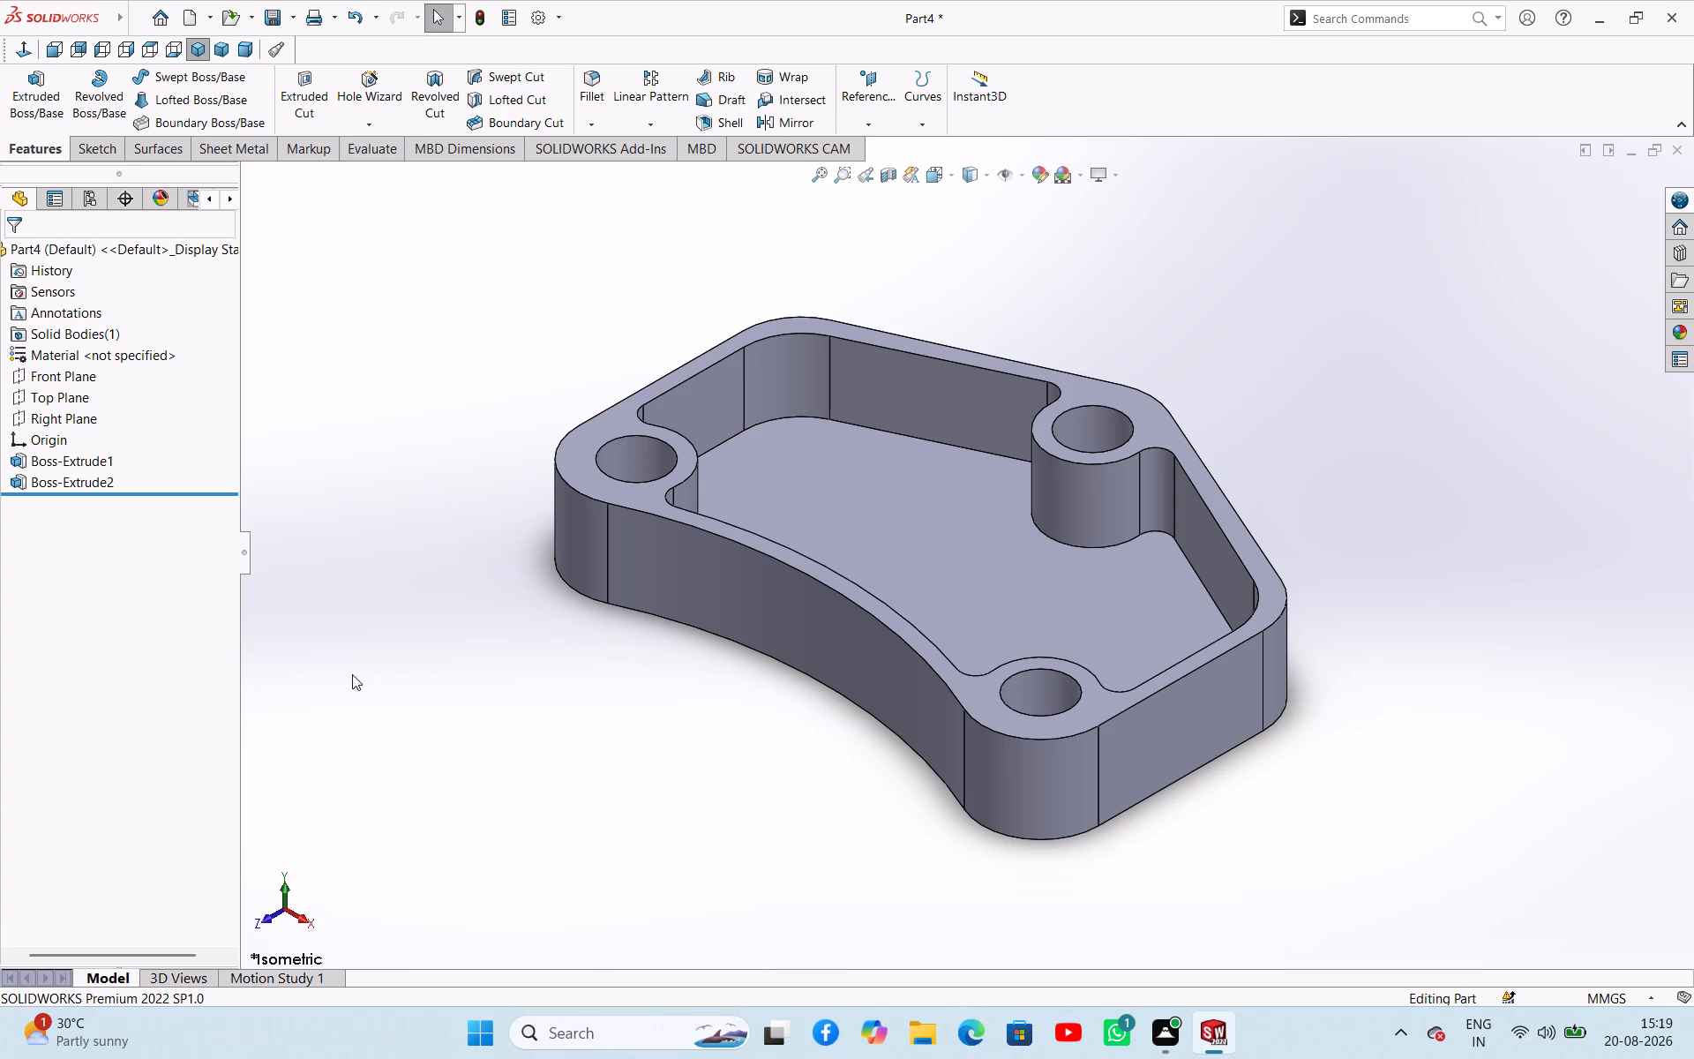
# Widen the feature tree area so the full part name and display state are readable.
pyautogui.moveTo(236, 683); pyautogui.dragTo(145, 683)
pyautogui.moveTo(240, 710); pyautogui.dragTo(168, 703)
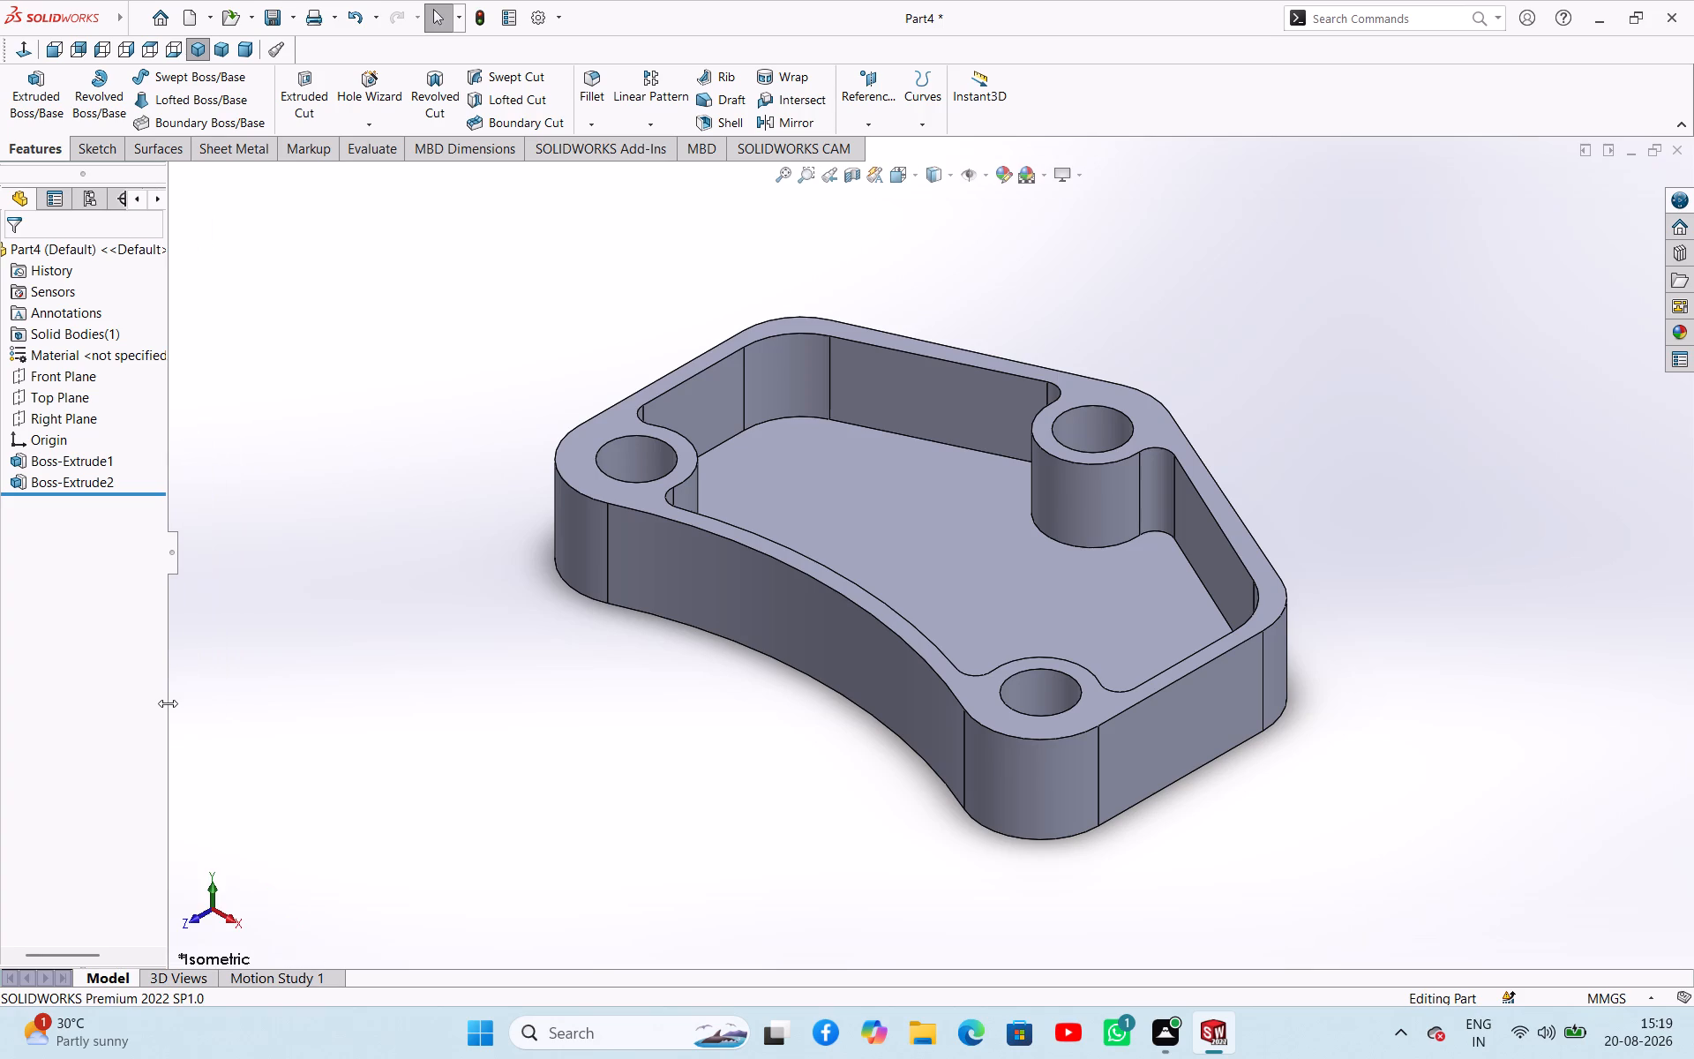
pyautogui.moveTo(168, 703); pyautogui.dragTo(314, 754)
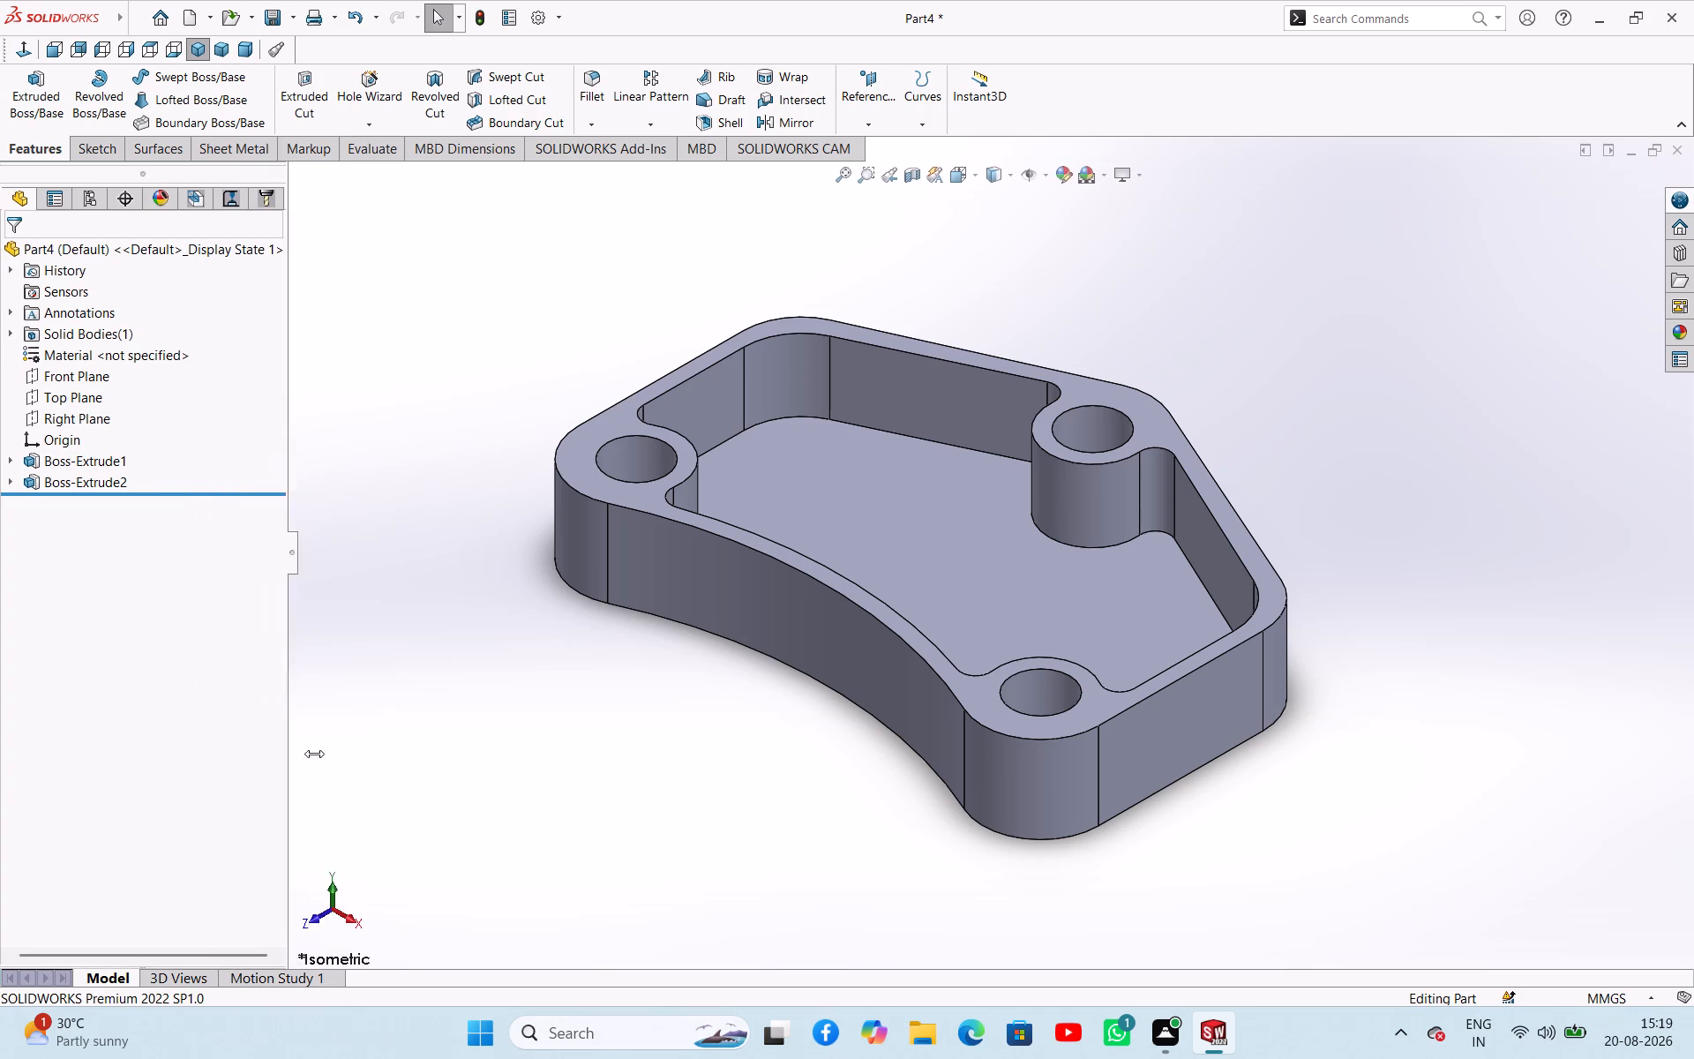
pyautogui.moveTo(314, 754); pyautogui.dragTo(348, 746)
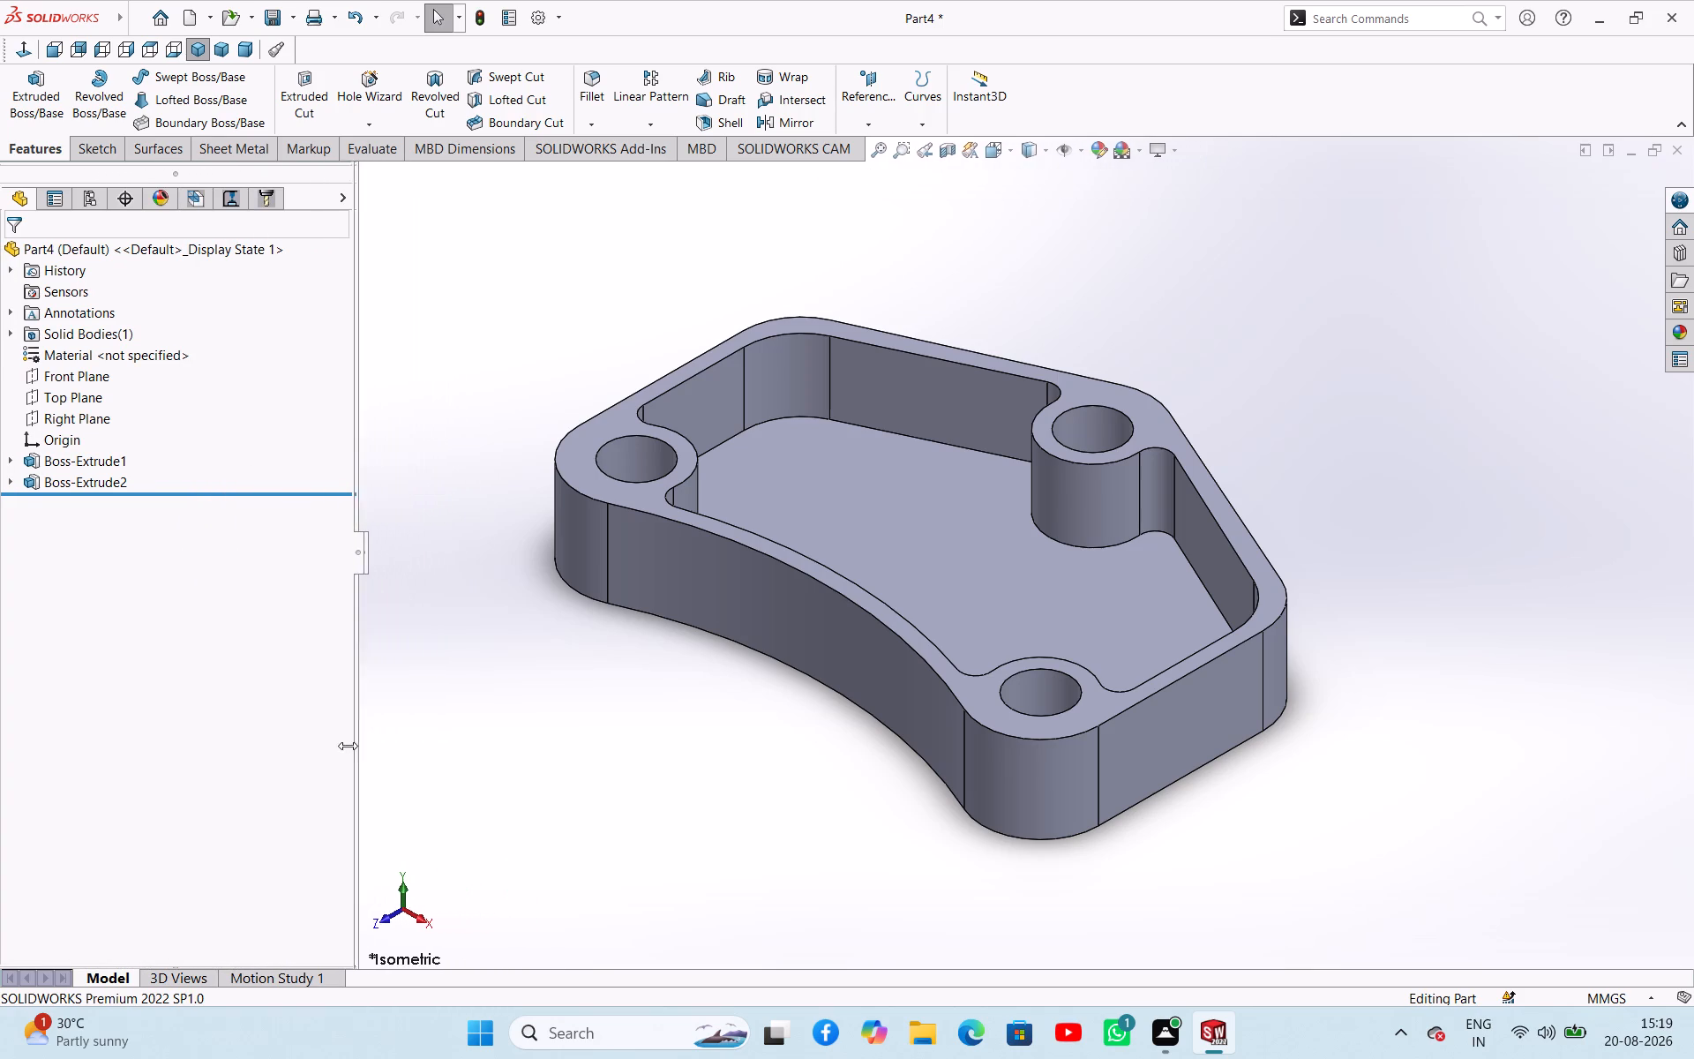
pyautogui.moveTo(348, 746); pyautogui.dragTo(299, 729)
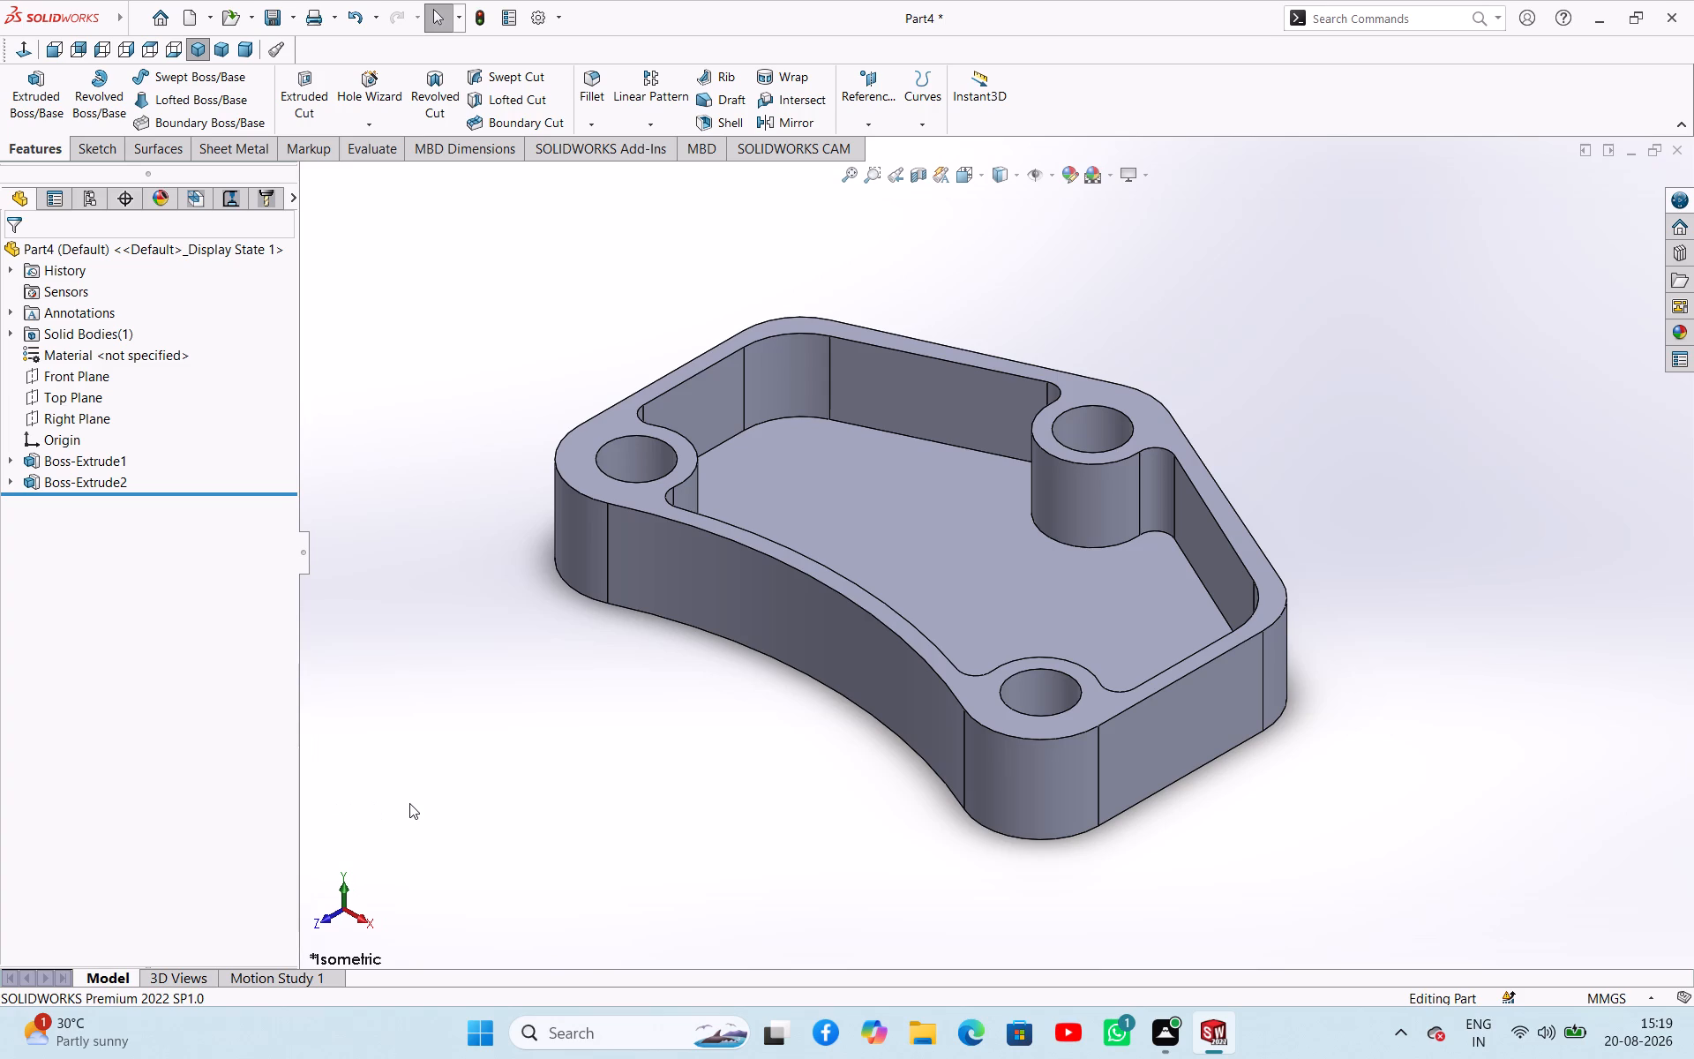